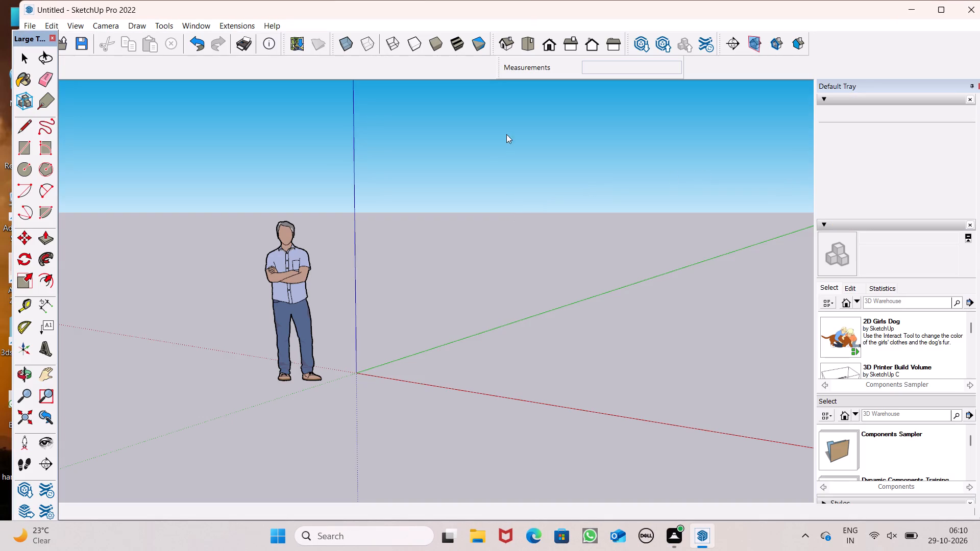
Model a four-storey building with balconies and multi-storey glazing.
Switch the model to the top view, looking straight down on the ground plane around the origin.
click(532, 46)
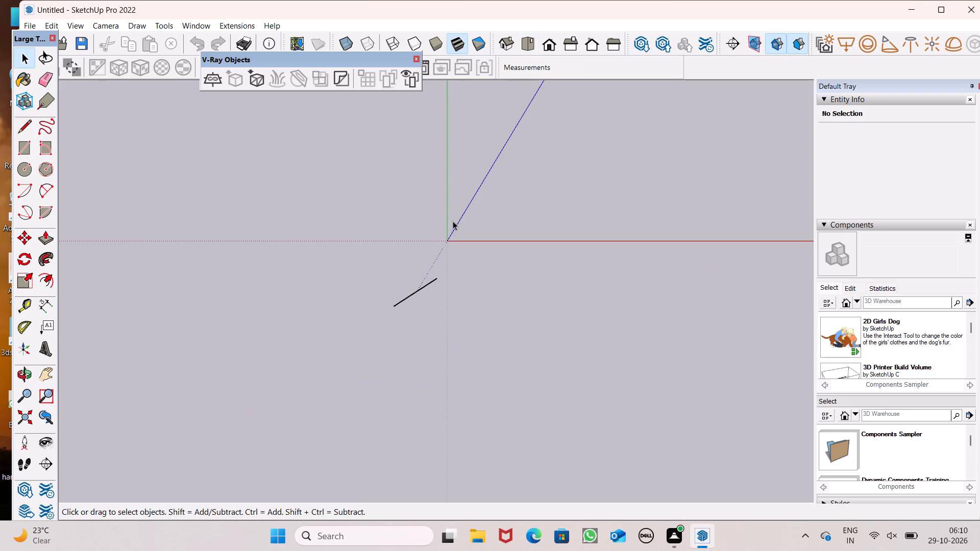
scroll(397, 251, down, 7)
scroll(314, 247, down, 16)
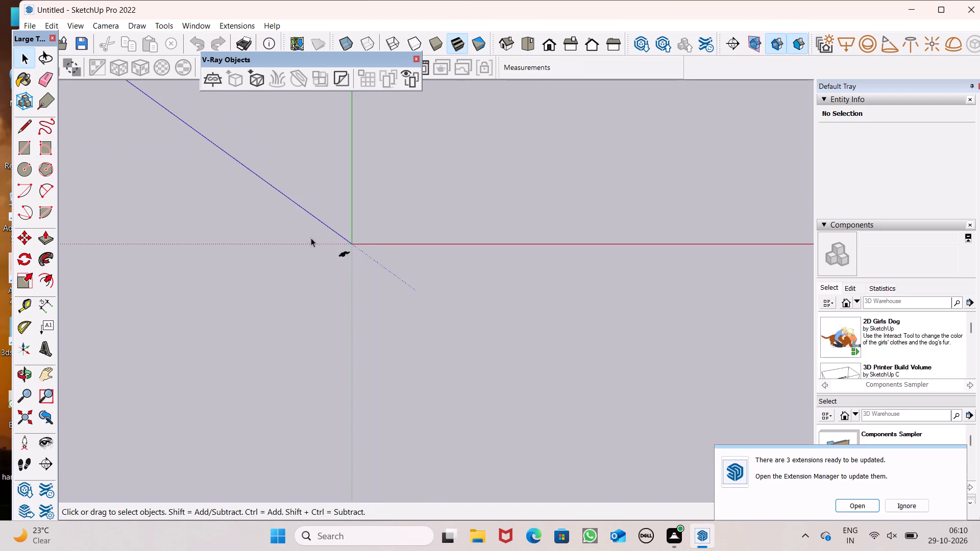
scroll(311, 238, down, 16)
scroll(295, 300, down, 7)
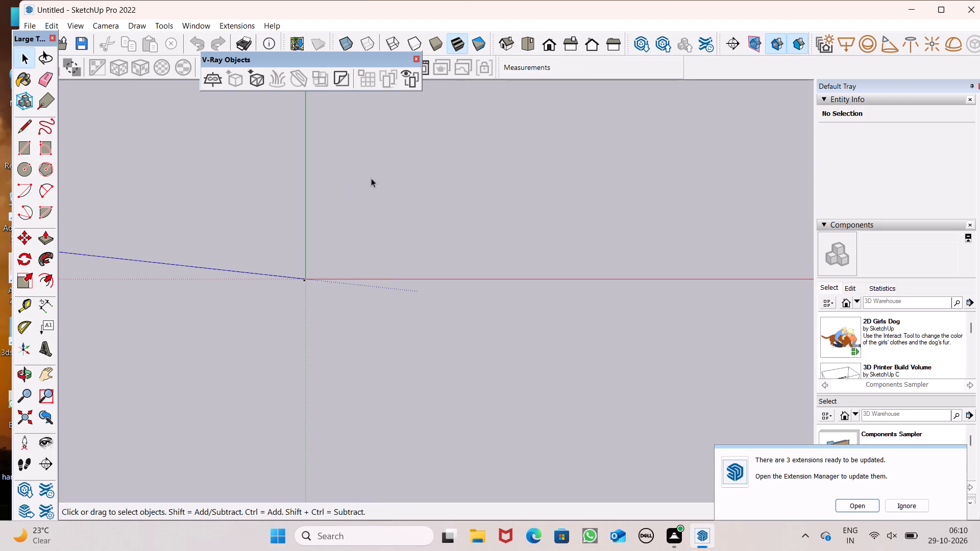
scroll(377, 169, up, 9)
scroll(247, 157, down, 2)
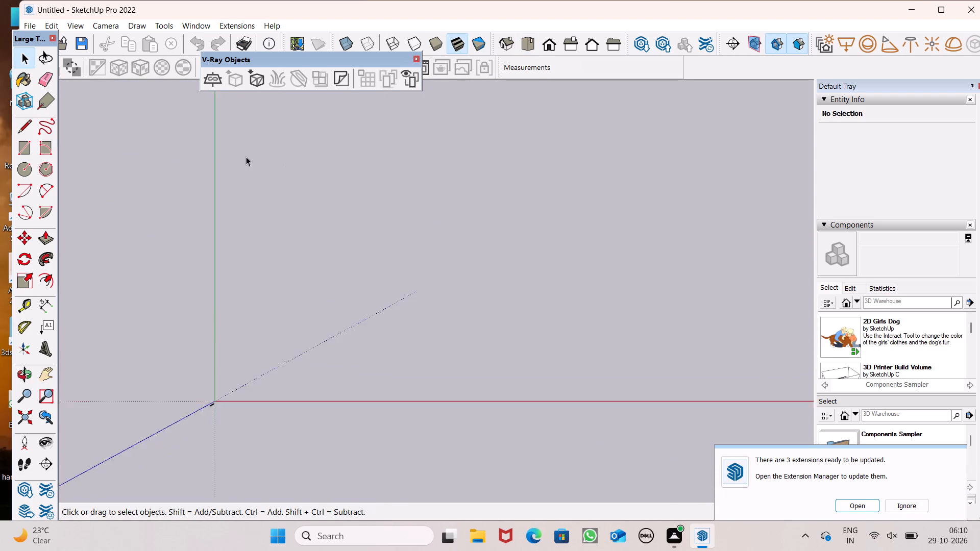
scroll(246, 157, down, 3)
scroll(464, 144, up, 4)
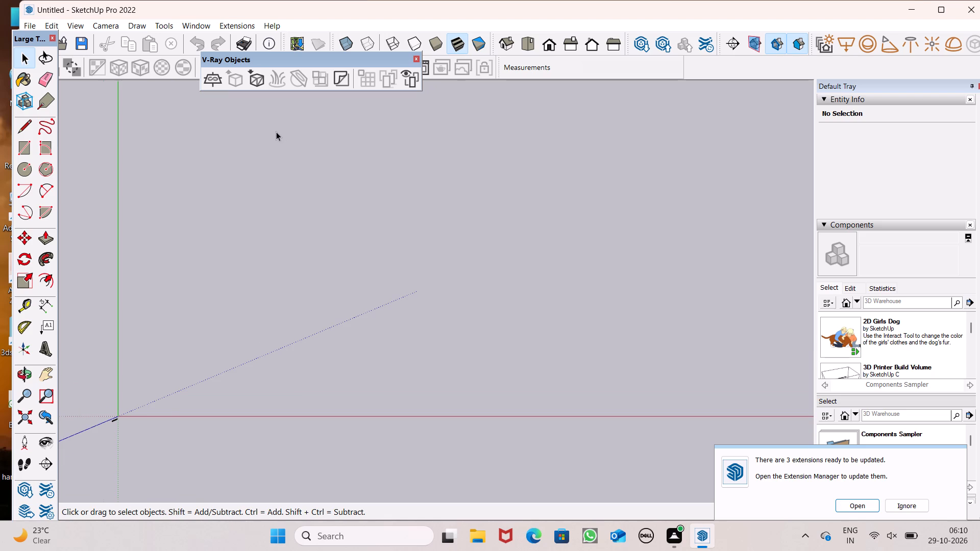
scroll(276, 131, up, 2)
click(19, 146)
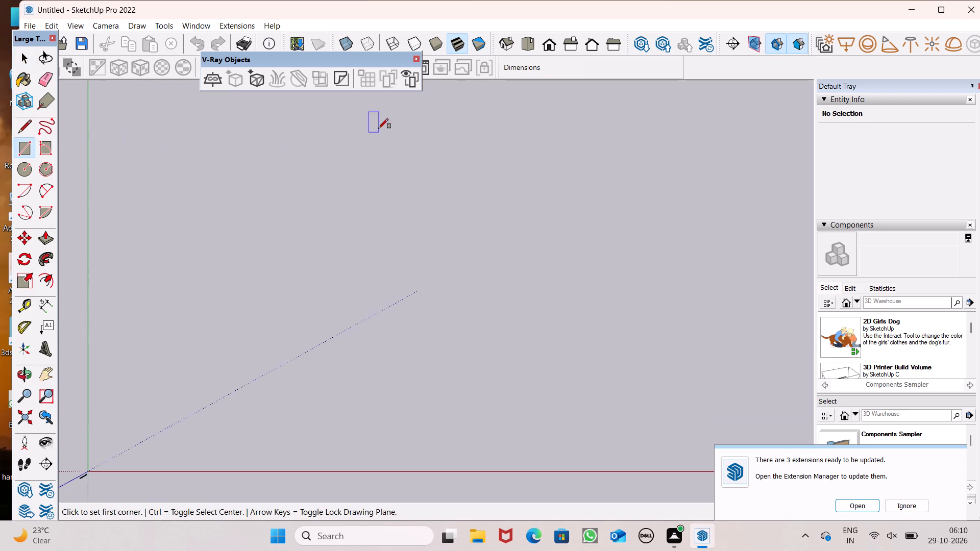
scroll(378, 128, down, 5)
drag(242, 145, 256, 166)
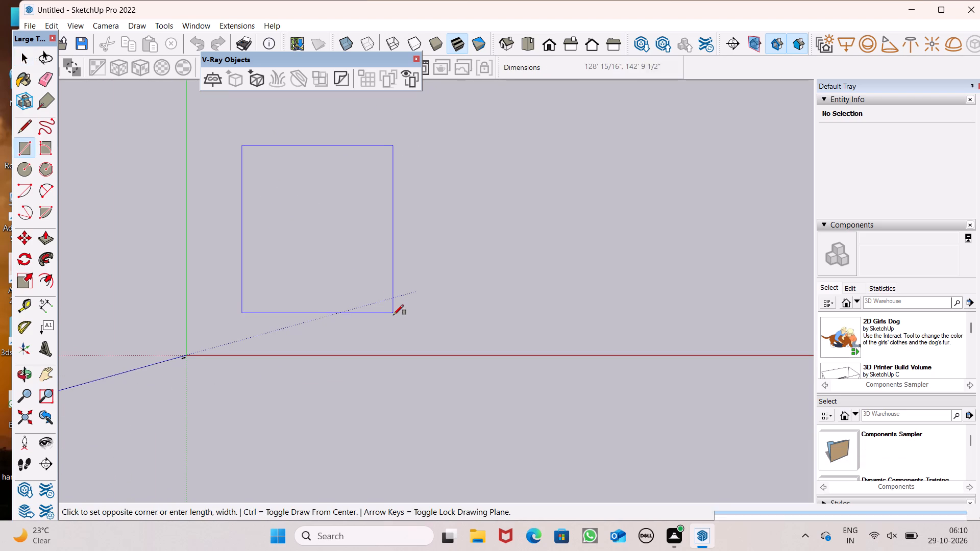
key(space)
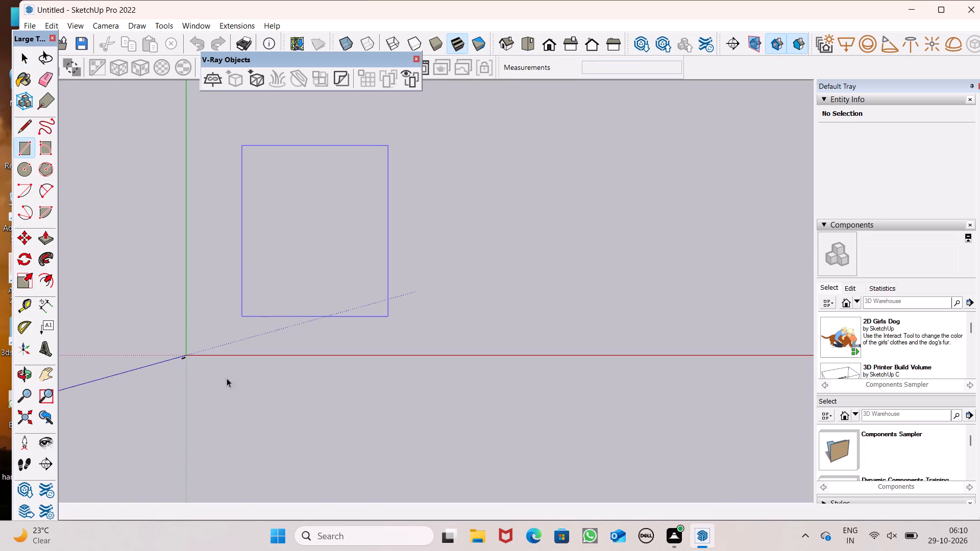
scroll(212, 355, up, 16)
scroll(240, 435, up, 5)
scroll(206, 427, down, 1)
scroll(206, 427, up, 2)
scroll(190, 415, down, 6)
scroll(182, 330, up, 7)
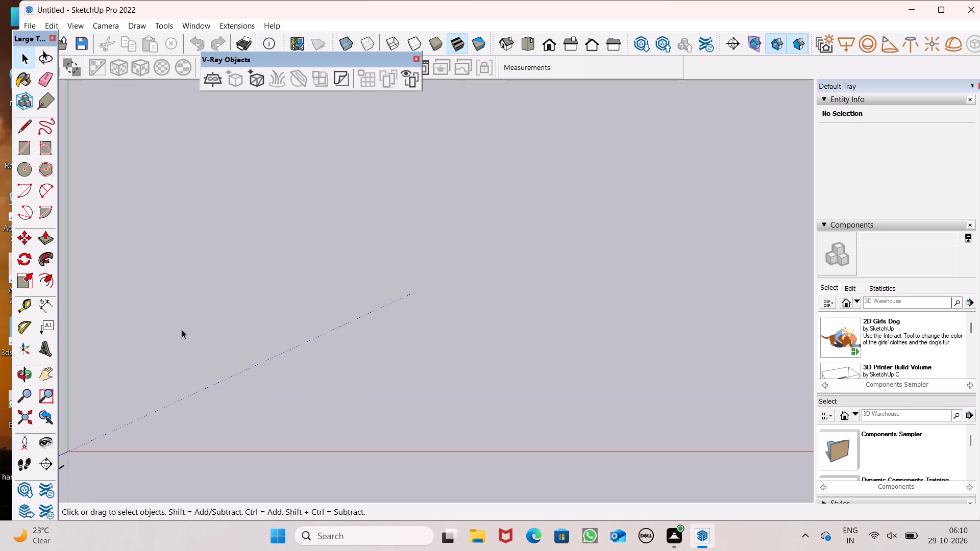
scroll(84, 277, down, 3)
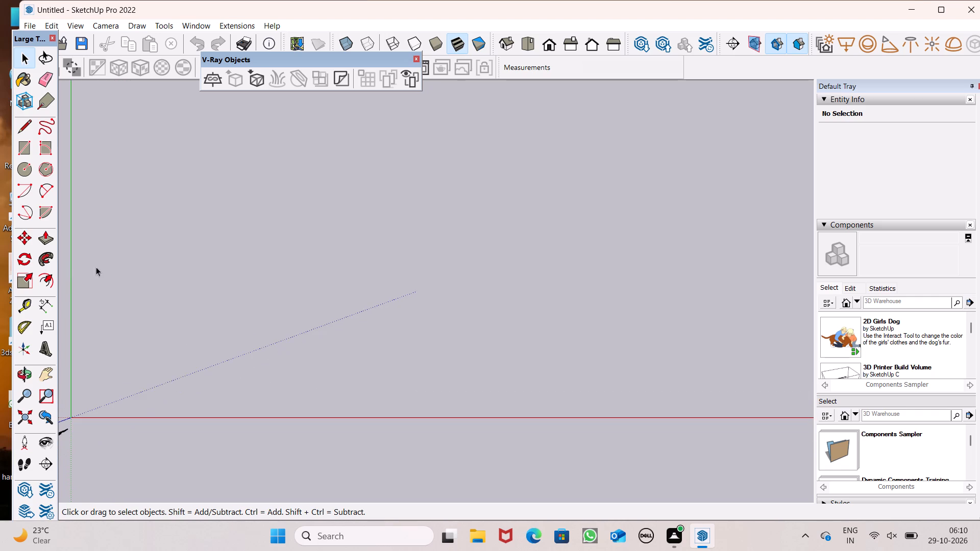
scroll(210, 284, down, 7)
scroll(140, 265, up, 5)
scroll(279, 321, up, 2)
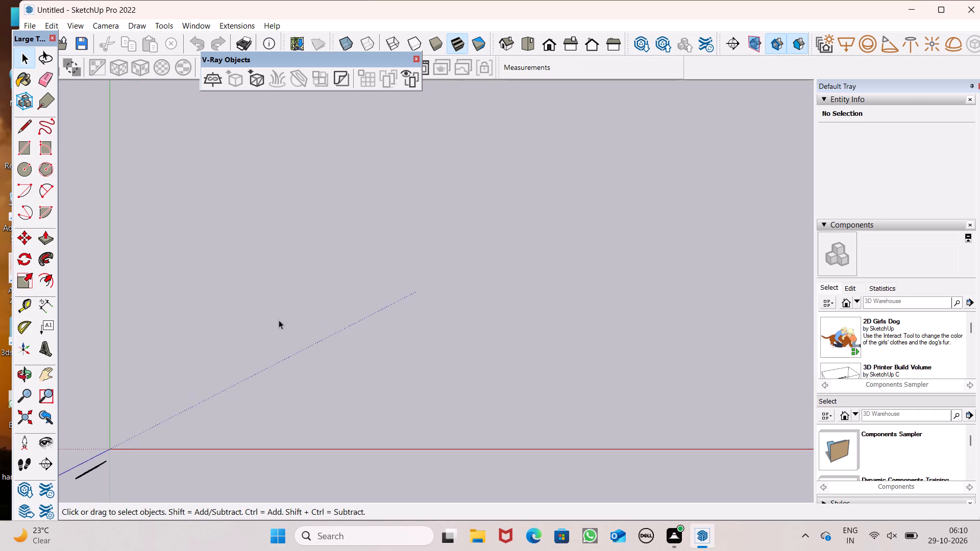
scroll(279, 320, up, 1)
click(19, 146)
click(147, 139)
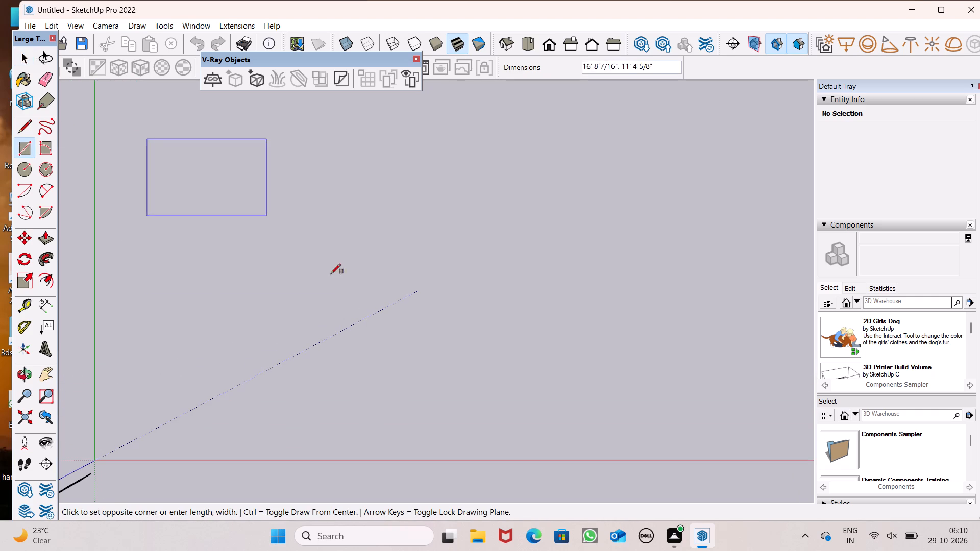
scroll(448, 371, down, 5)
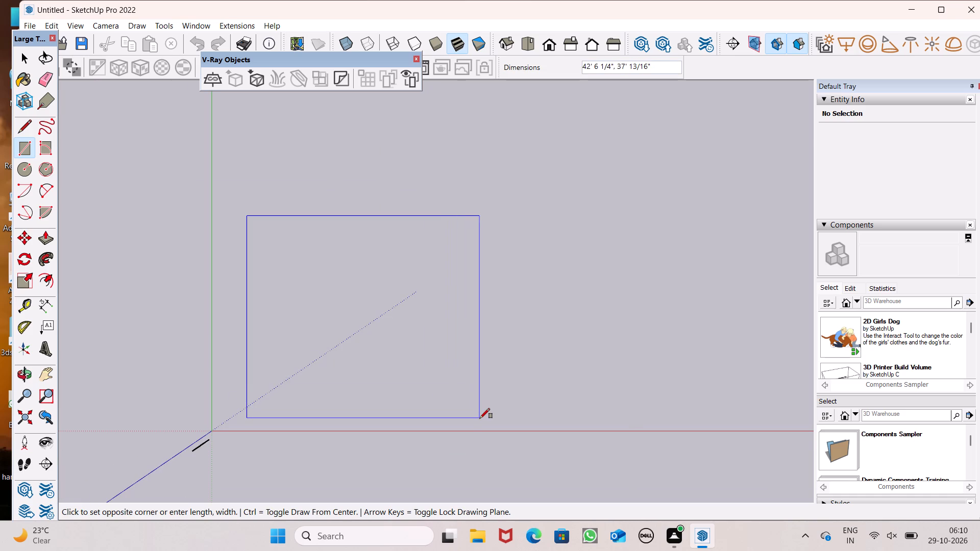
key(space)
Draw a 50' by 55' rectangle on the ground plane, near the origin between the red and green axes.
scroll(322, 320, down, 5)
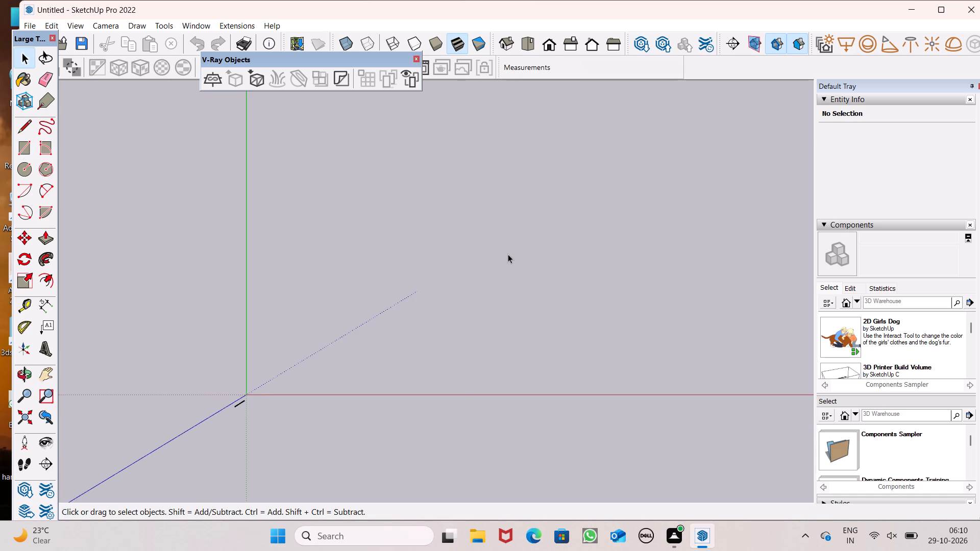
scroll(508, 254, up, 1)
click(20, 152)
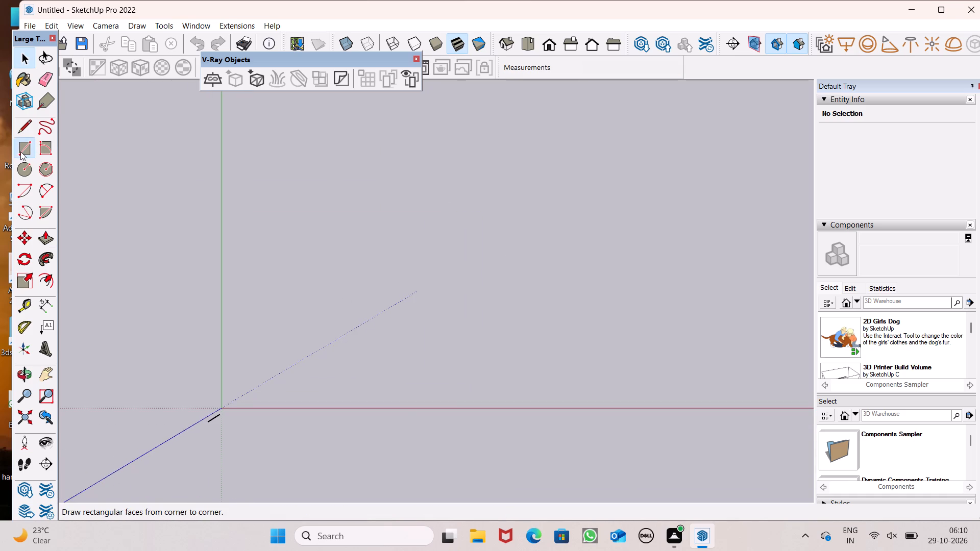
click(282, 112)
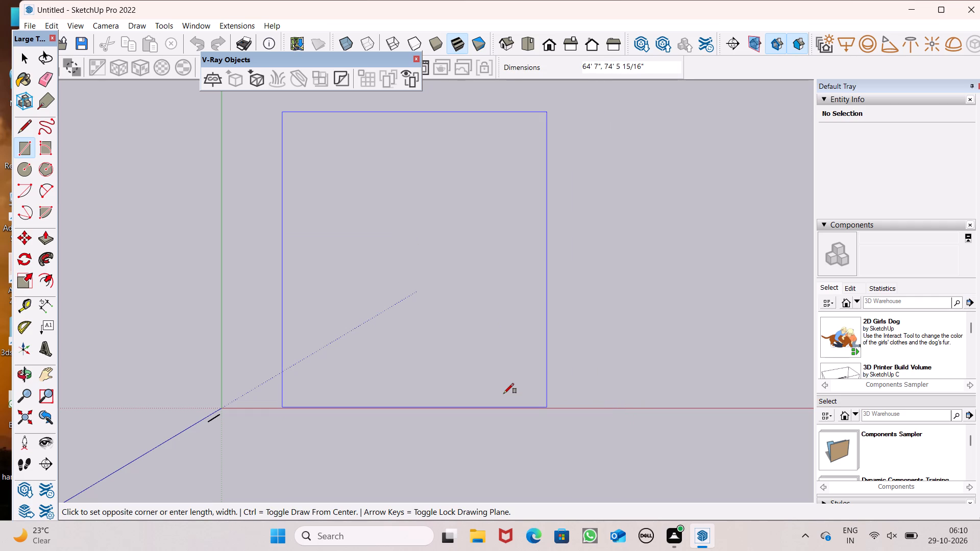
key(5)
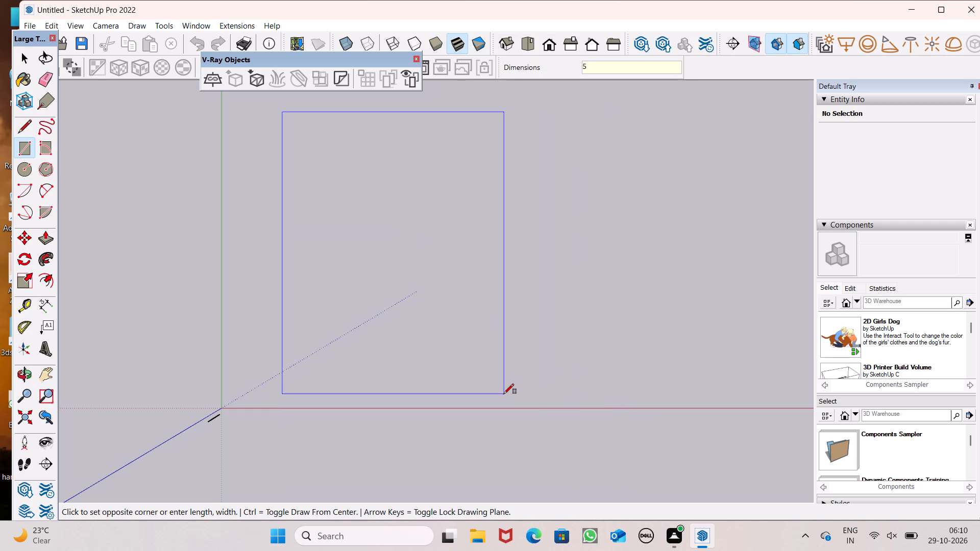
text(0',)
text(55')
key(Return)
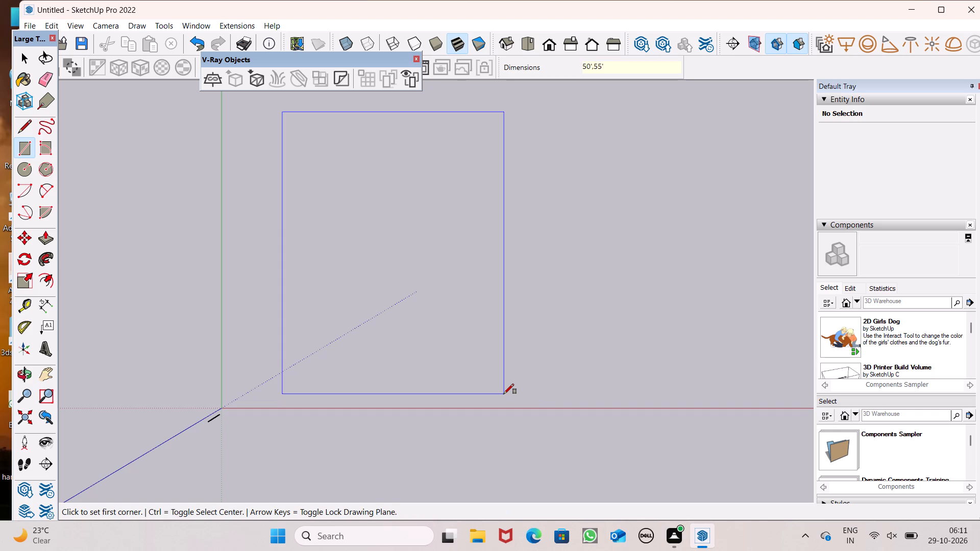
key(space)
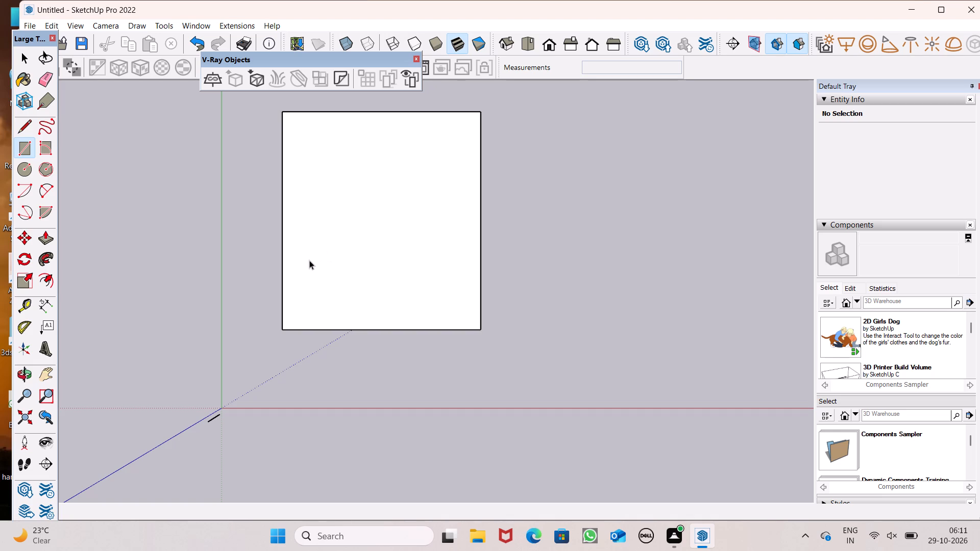
Examine the rectangle's placement relative to the axes from the top, from oblique angles and from underneath.
middle_drag(380, 357, 366, 182)
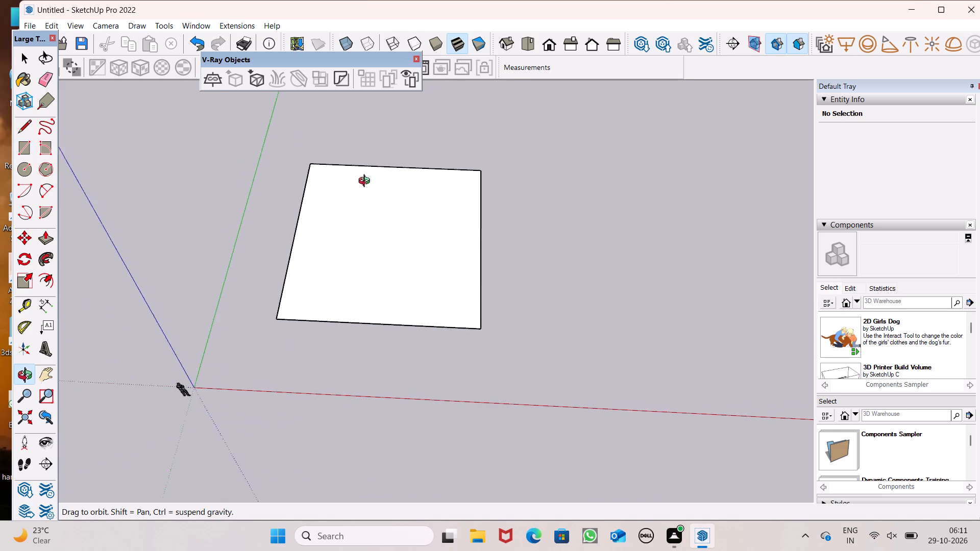
middle_drag(366, 182, 436, 399)
scroll(362, 142, up, 1)
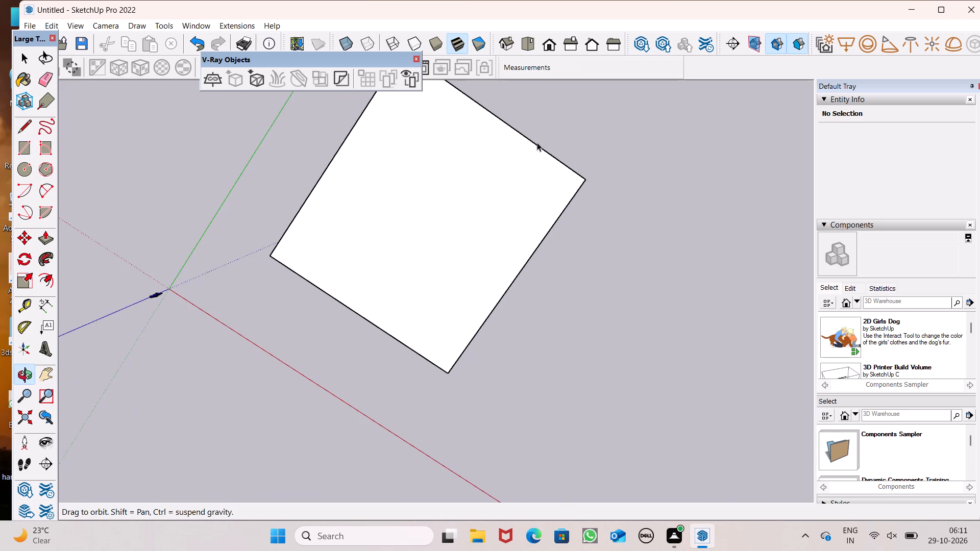
click(524, 53)
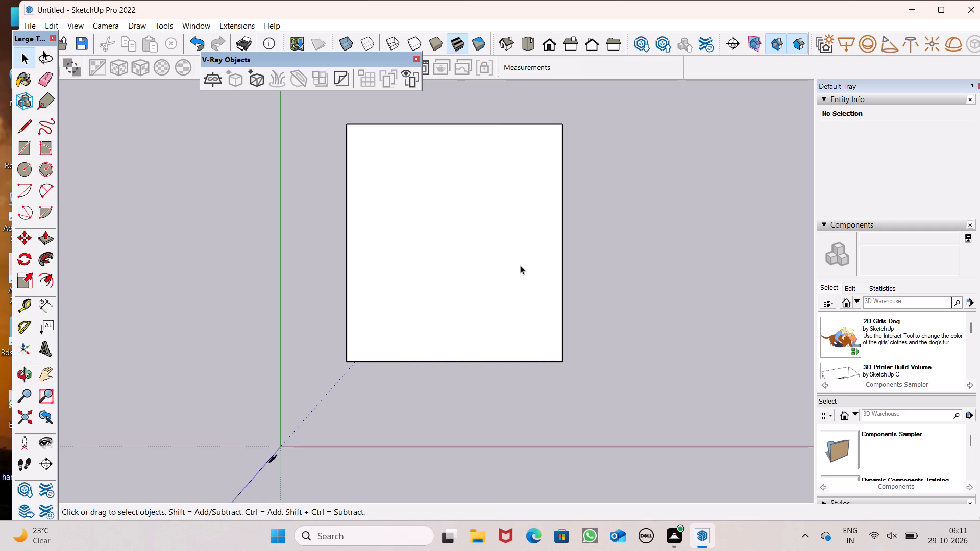
scroll(487, 257, down, 9)
middle_drag(510, 307, 449, 82)
middle_drag(470, 347, 555, 207)
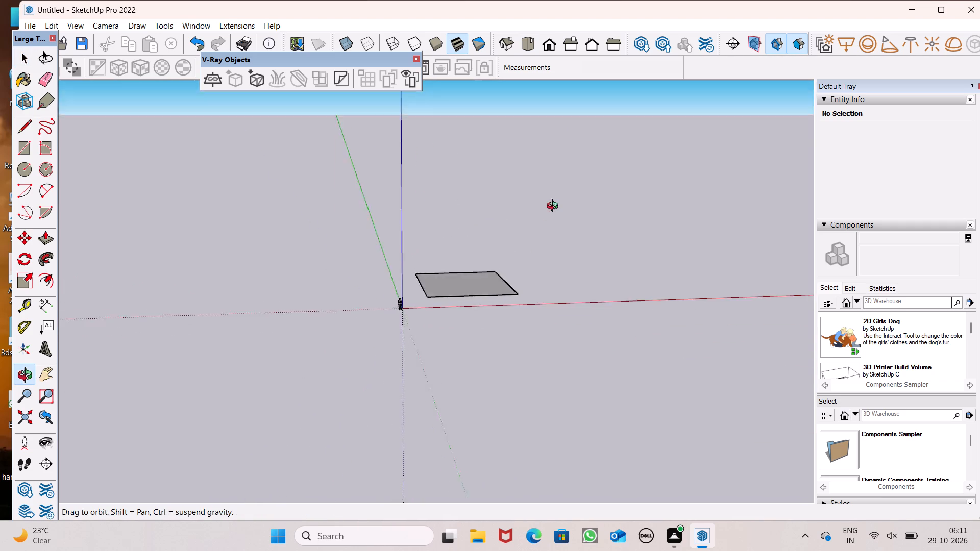
middle_drag(555, 207, 484, 399)
middle_drag(484, 399, 525, 282)
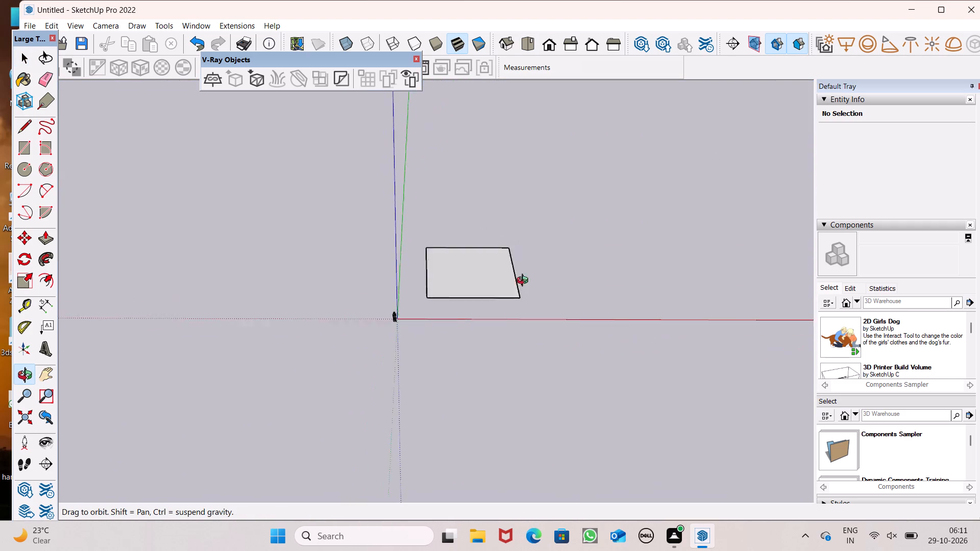
middle_drag(525, 282, 537, 90)
scroll(443, 324, up, 1)
middle_drag(443, 324, 437, 43)
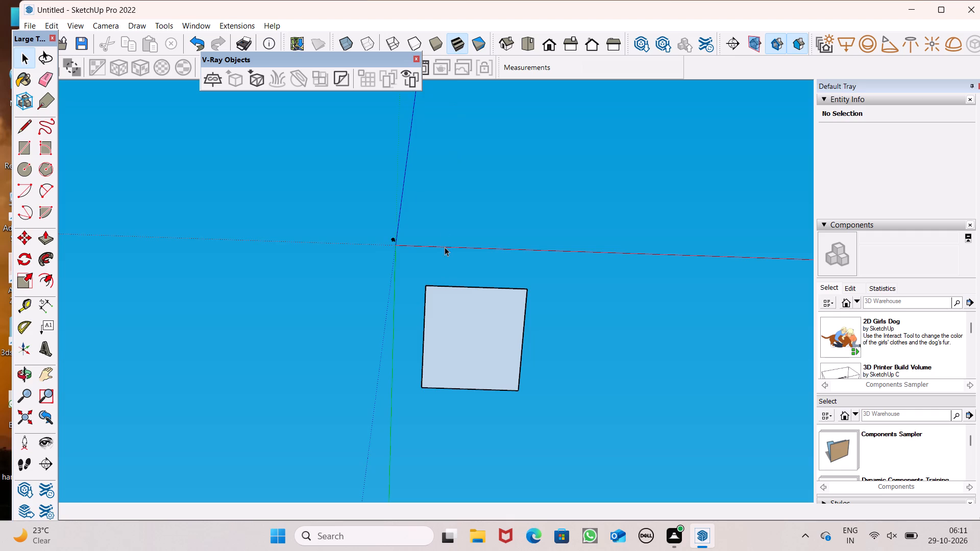
scroll(444, 244, up, 7)
scroll(488, 399, up, 10)
scroll(493, 389, down, 8)
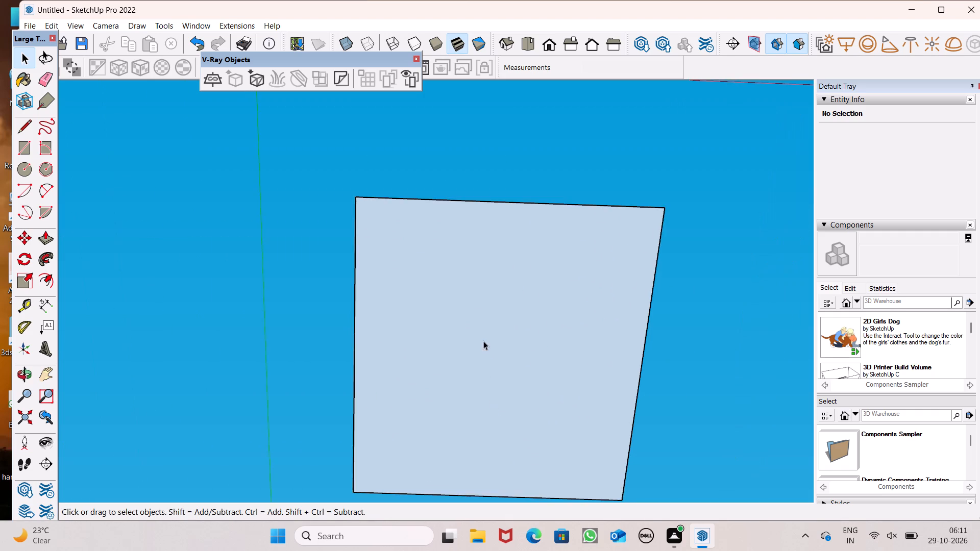
scroll(483, 333, down, 8)
middle_drag(488, 284, 504, 550)
scroll(517, 368, up, 1)
middle_drag(517, 366, 510, 550)
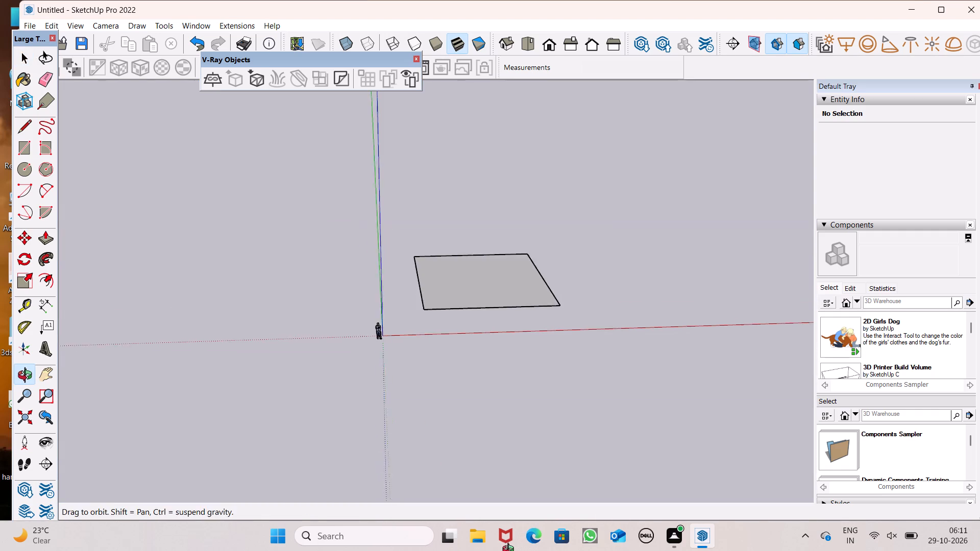
middle_drag(510, 550, 502, 546)
scroll(483, 218, down, 1)
middle_drag(483, 220, 464, 443)
scroll(464, 443, up, 1)
scroll(472, 388, down, 2)
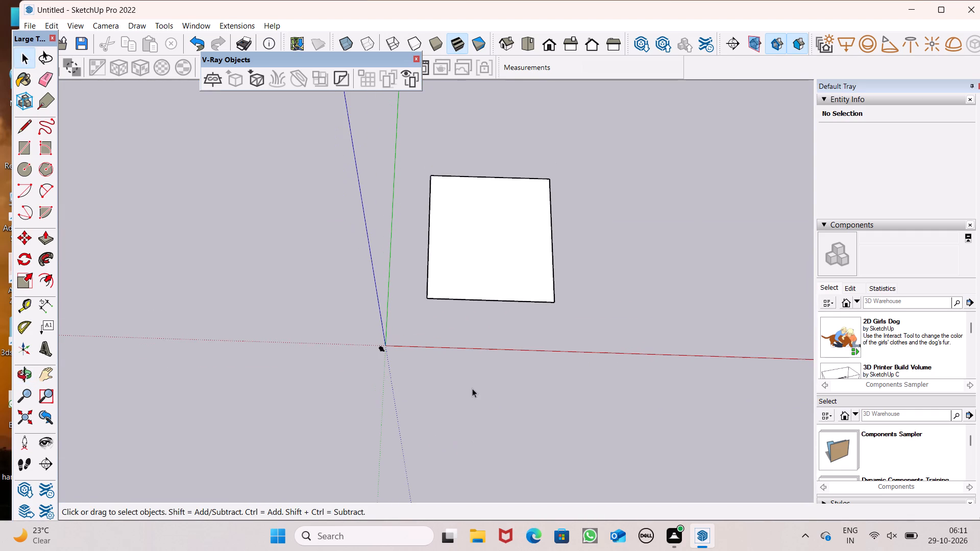
scroll(516, 245, down, 3)
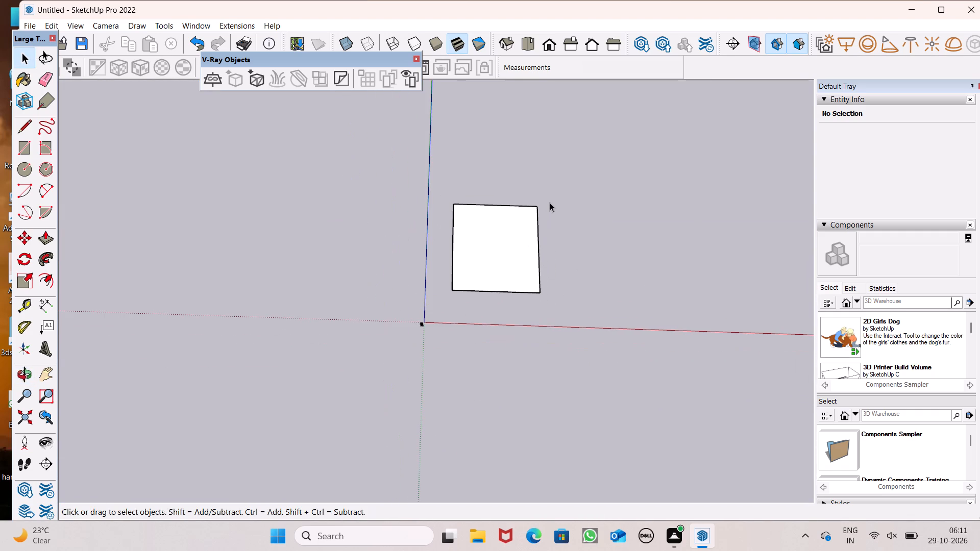
scroll(547, 205, up, 5)
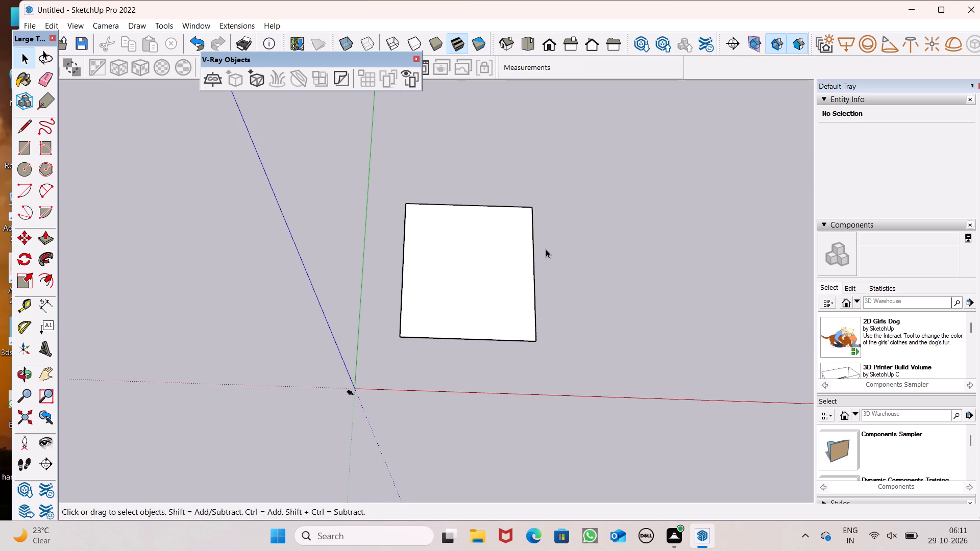
middle_drag(536, 379, 552, 365)
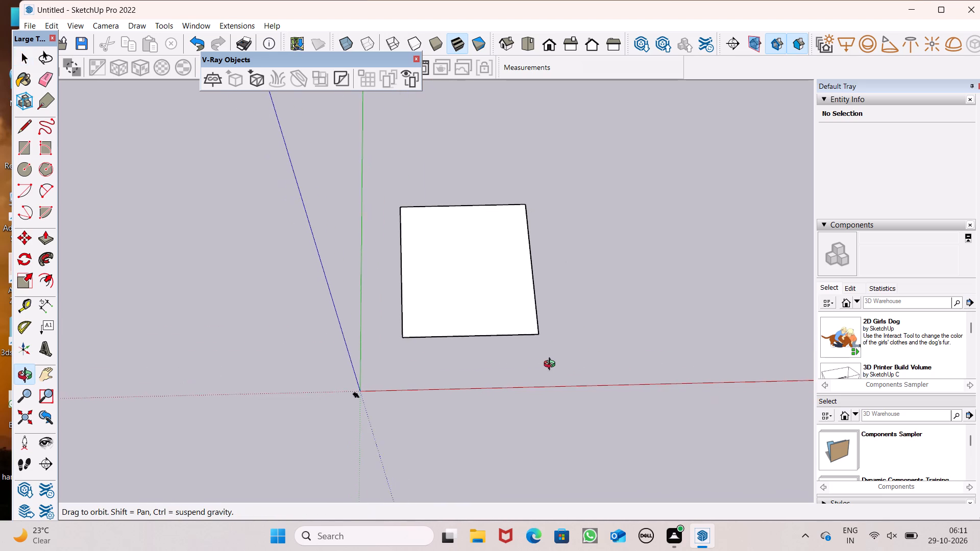
middle_drag(552, 365, 558, 347)
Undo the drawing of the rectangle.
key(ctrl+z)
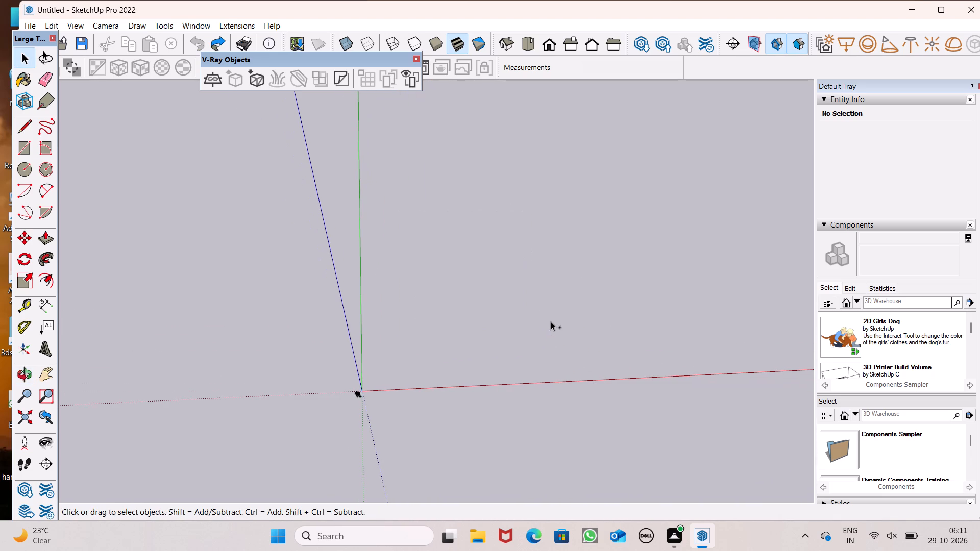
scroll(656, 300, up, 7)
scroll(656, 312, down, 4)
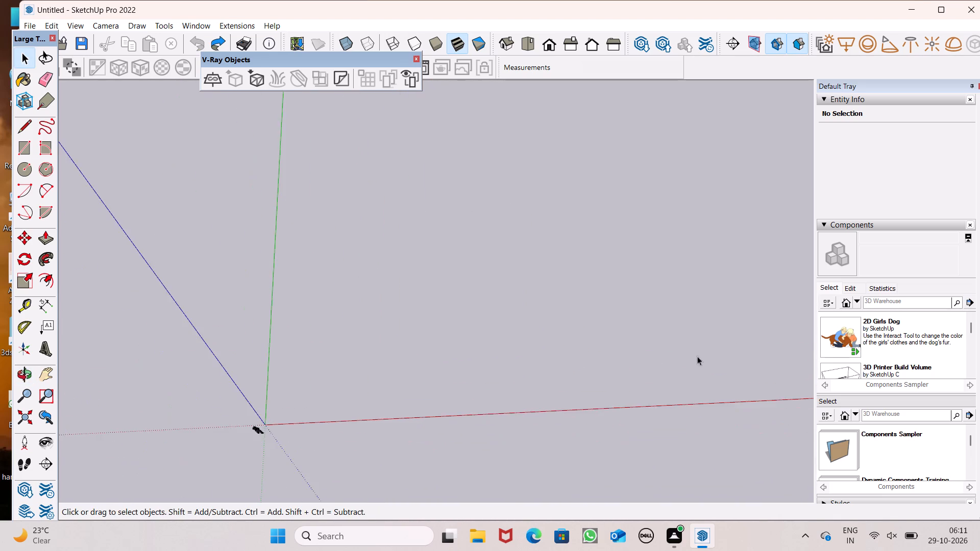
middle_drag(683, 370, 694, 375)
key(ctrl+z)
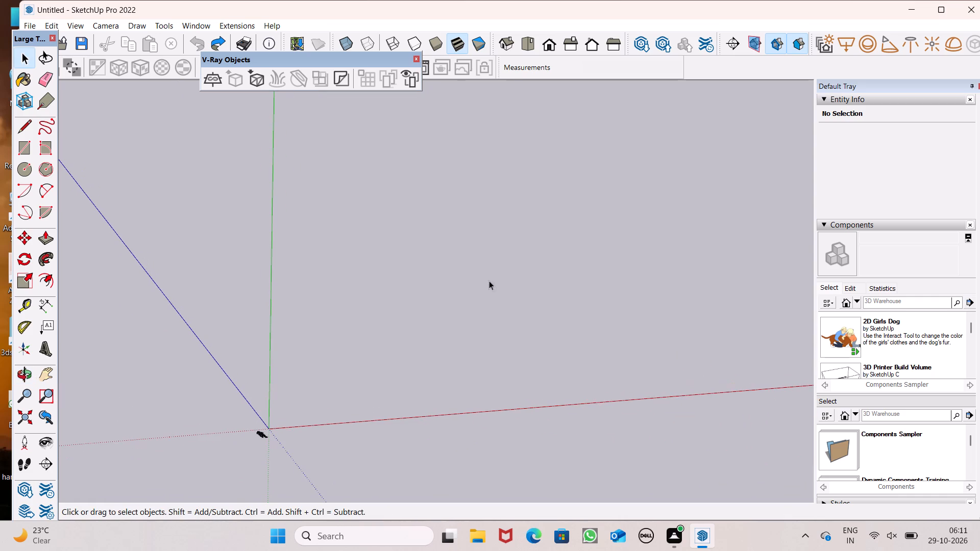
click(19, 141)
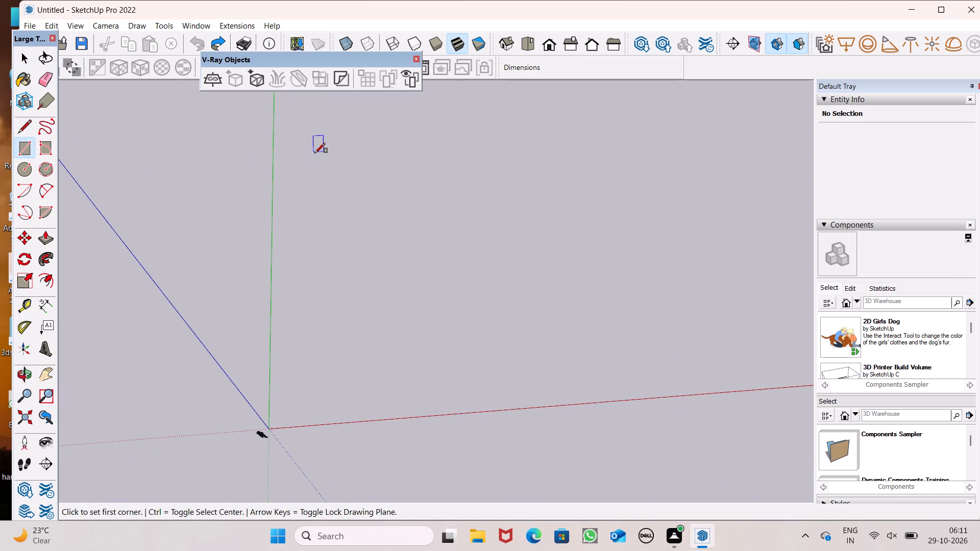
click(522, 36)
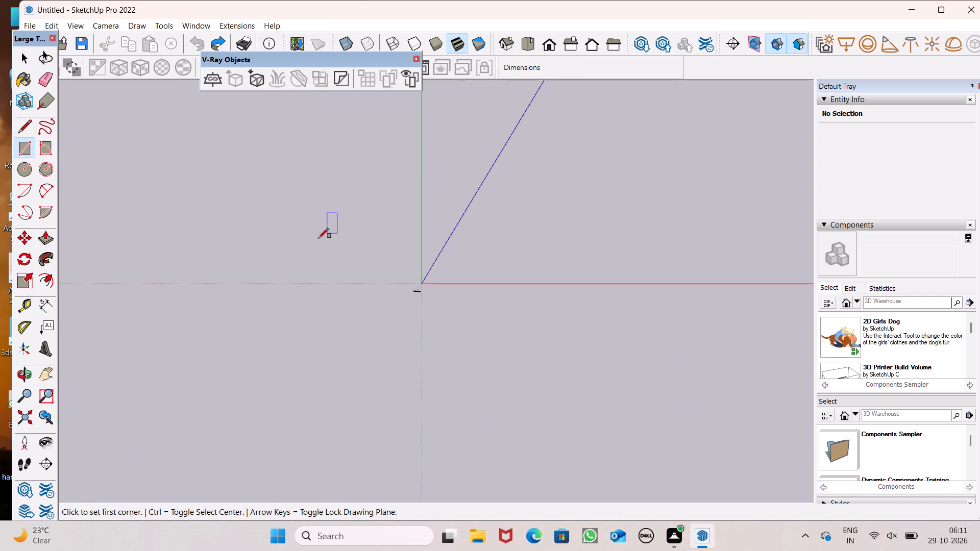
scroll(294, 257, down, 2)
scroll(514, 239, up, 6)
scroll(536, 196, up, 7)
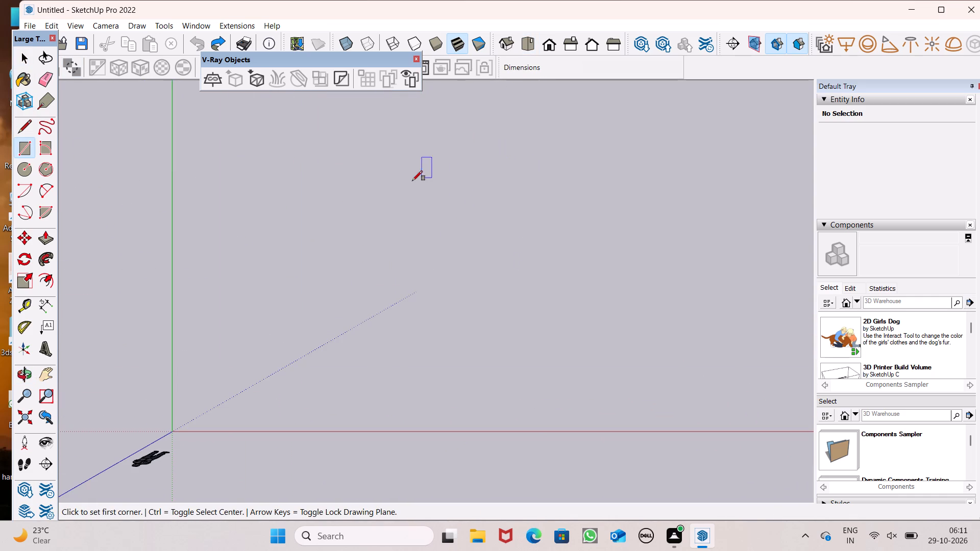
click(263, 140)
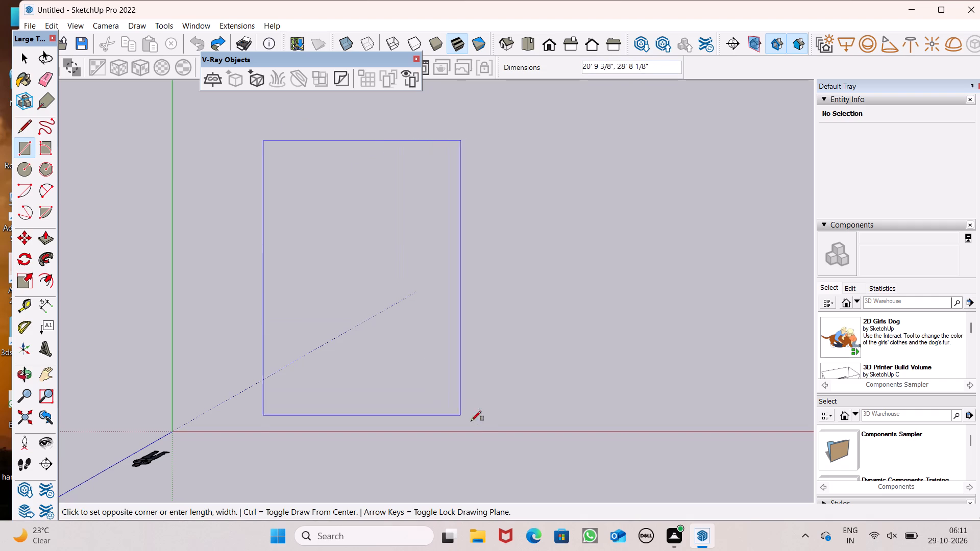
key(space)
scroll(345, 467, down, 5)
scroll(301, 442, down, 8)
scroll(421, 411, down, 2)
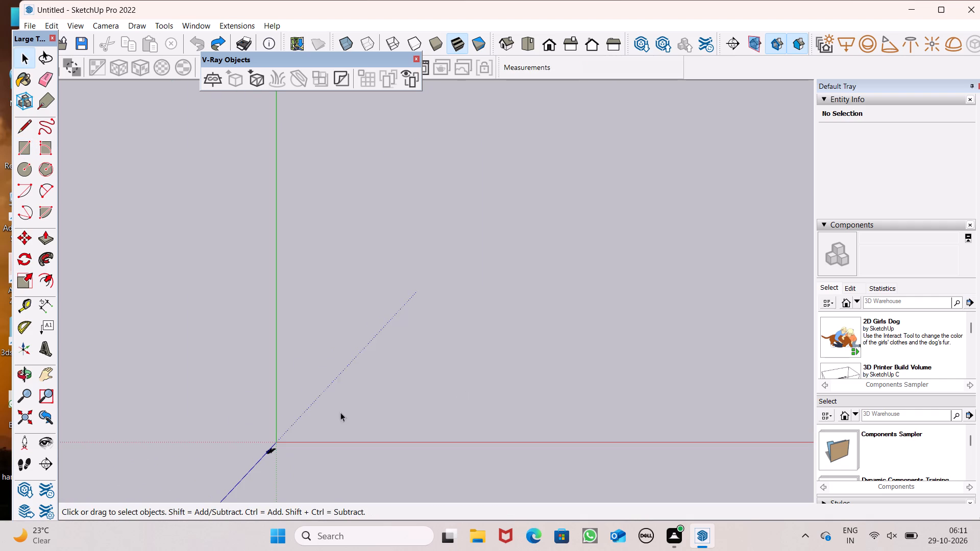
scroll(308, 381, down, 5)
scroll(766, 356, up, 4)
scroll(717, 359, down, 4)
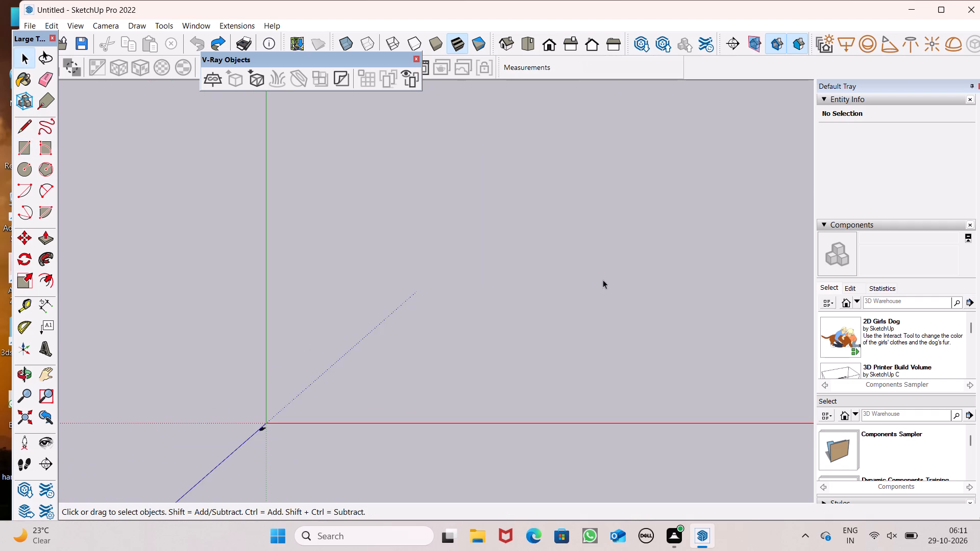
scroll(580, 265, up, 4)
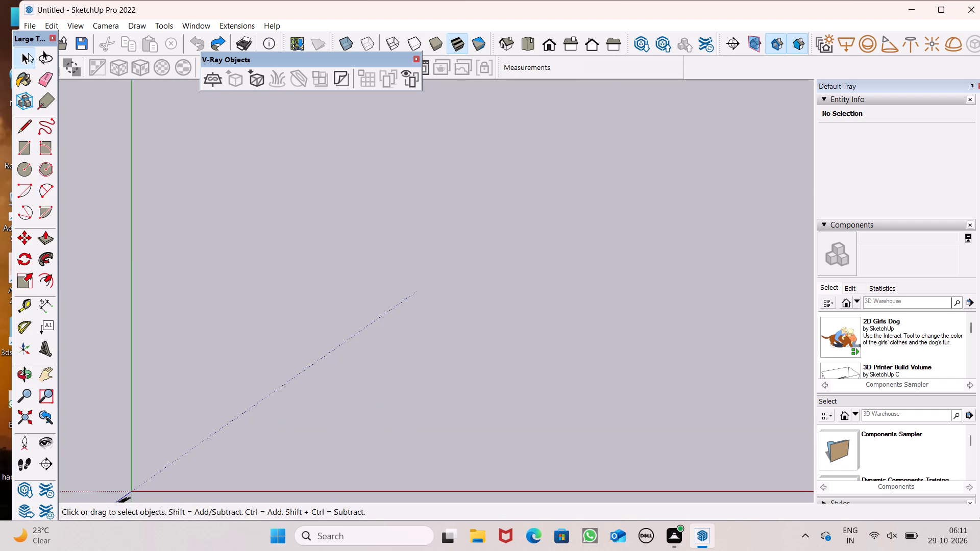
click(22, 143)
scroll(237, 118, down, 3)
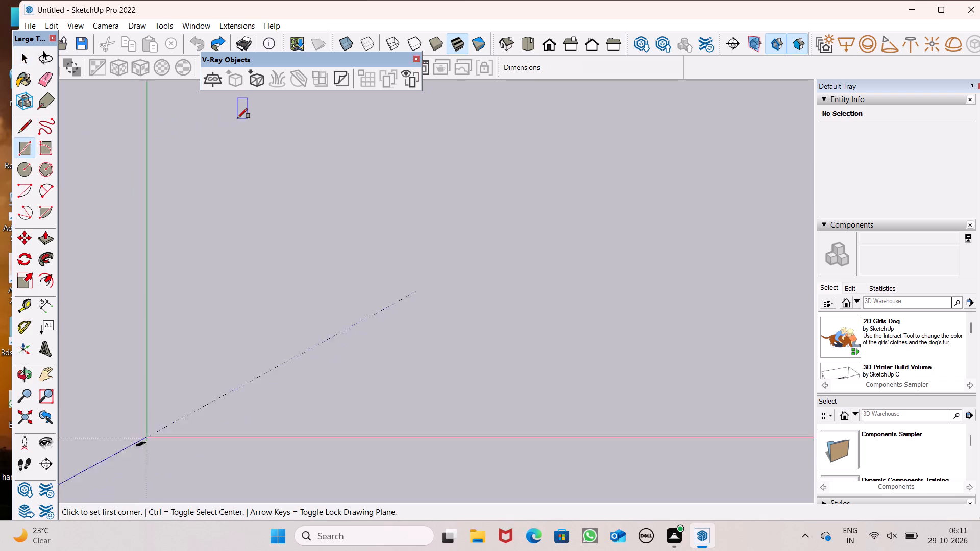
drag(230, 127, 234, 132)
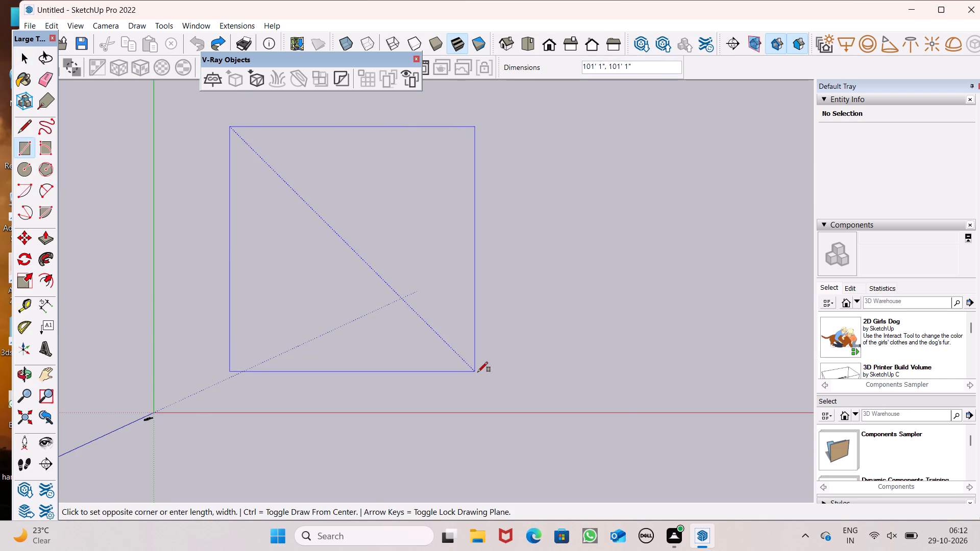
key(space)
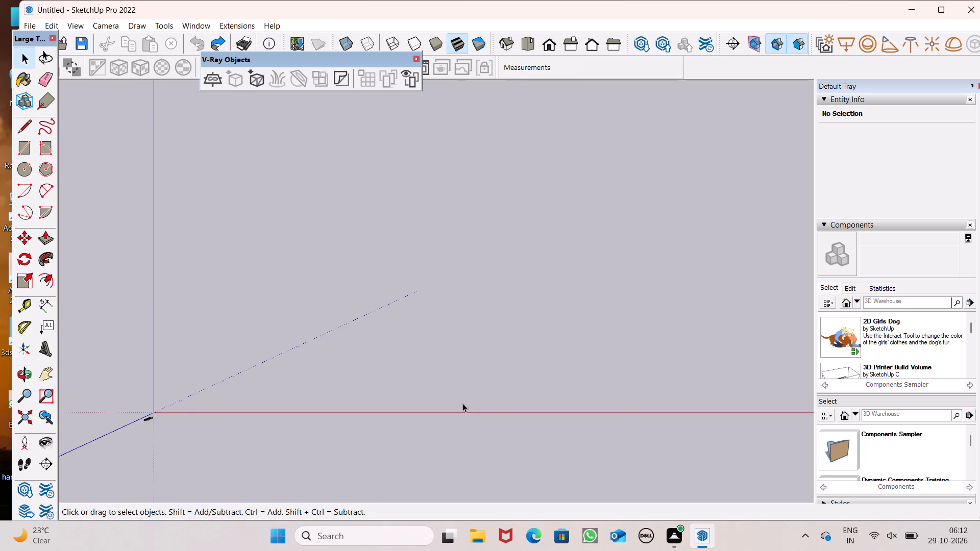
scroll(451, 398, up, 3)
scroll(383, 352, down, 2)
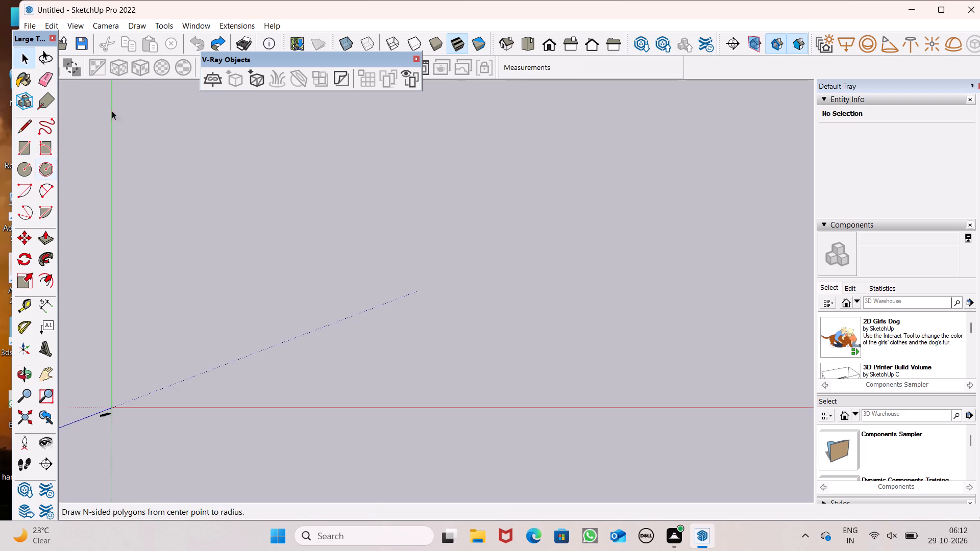
Draw a 55' by 60' rectangle on the ground plane, between the red and green axes near the origin.
click(16, 146)
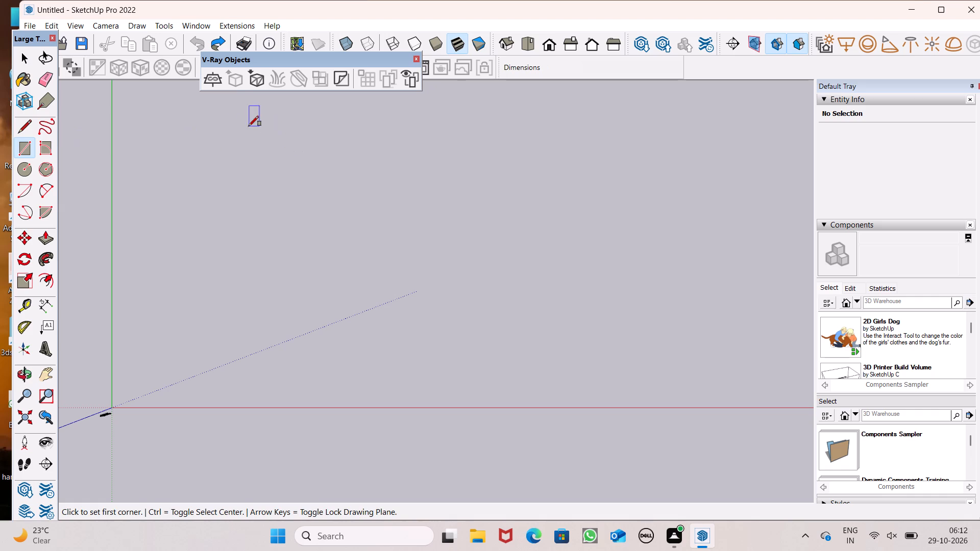
click(228, 115)
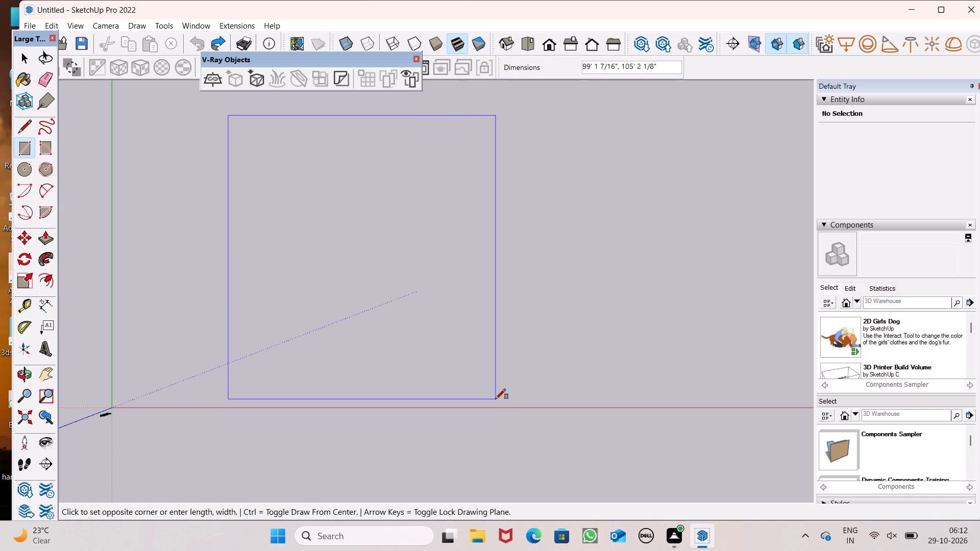
text(55',60')
key(Return)
key(space)
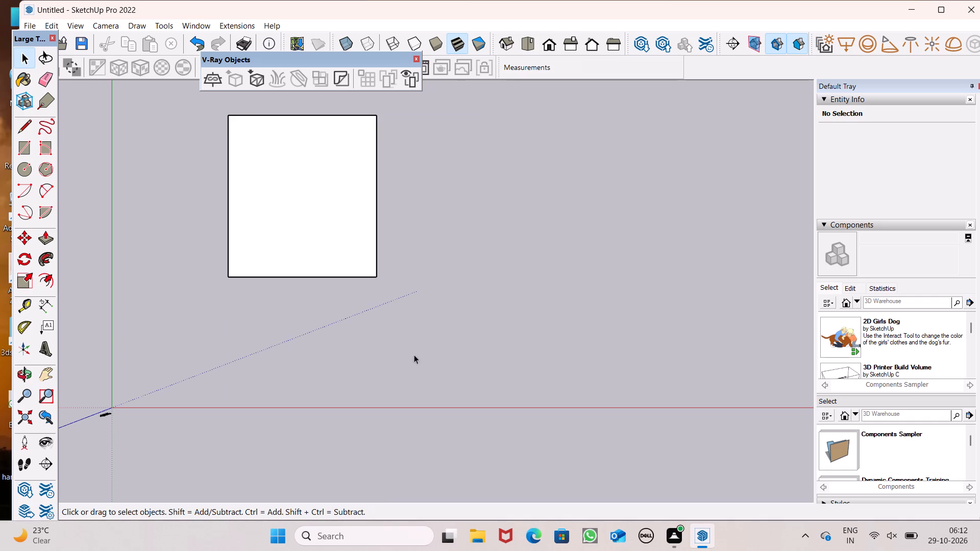
Move the whole rectangle, face and edges together, across the ground plane closer to the origin.
double_click(308, 218)
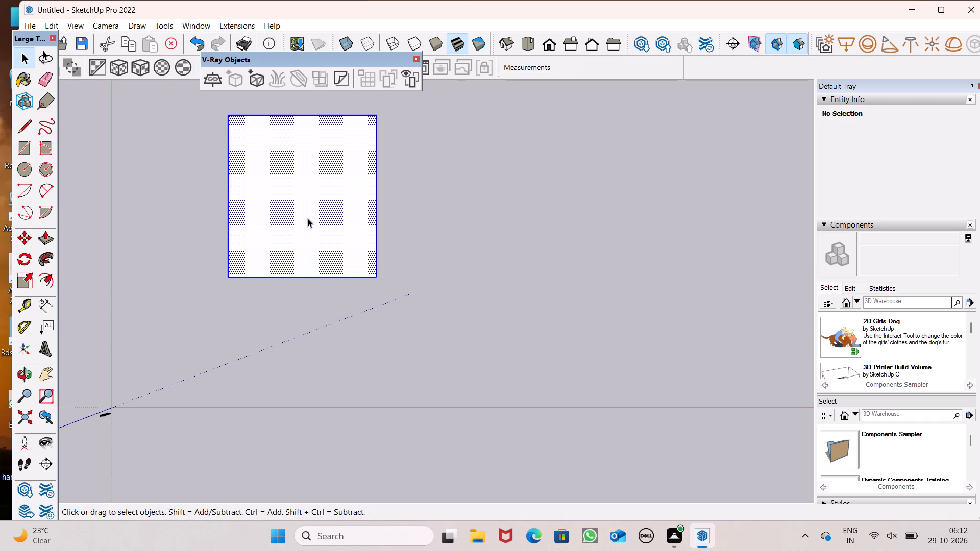
key(m)
key(Return)
drag(306, 218, 278, 270)
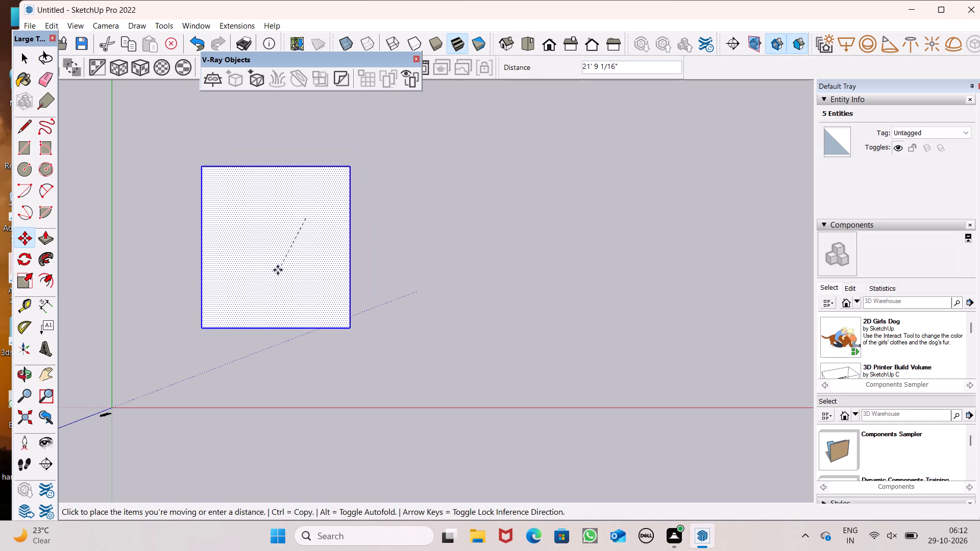
drag(278, 270, 272, 272)
key(space)
click(405, 331)
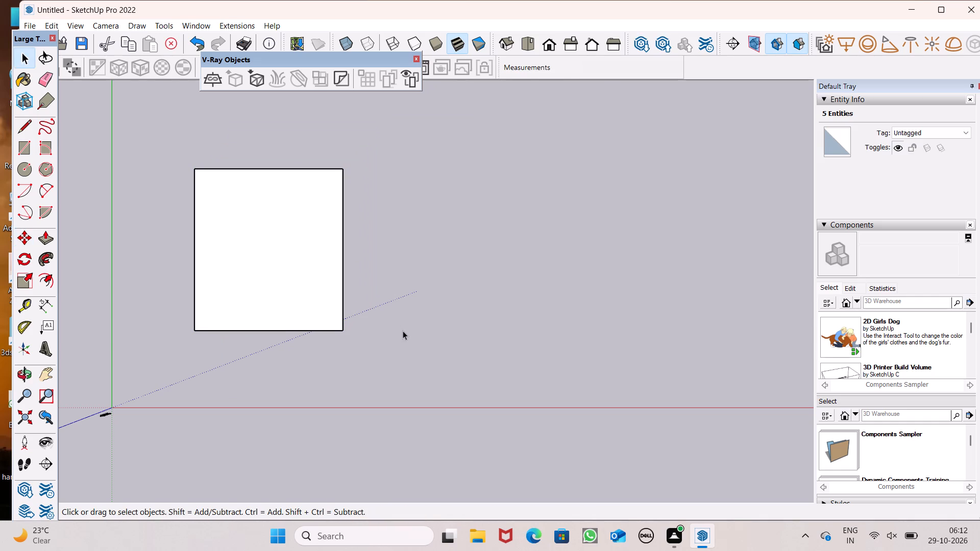
Push/Pull the rectangle's face by 6" to make a thin base slab.
middle_drag(231, 335, 237, 162)
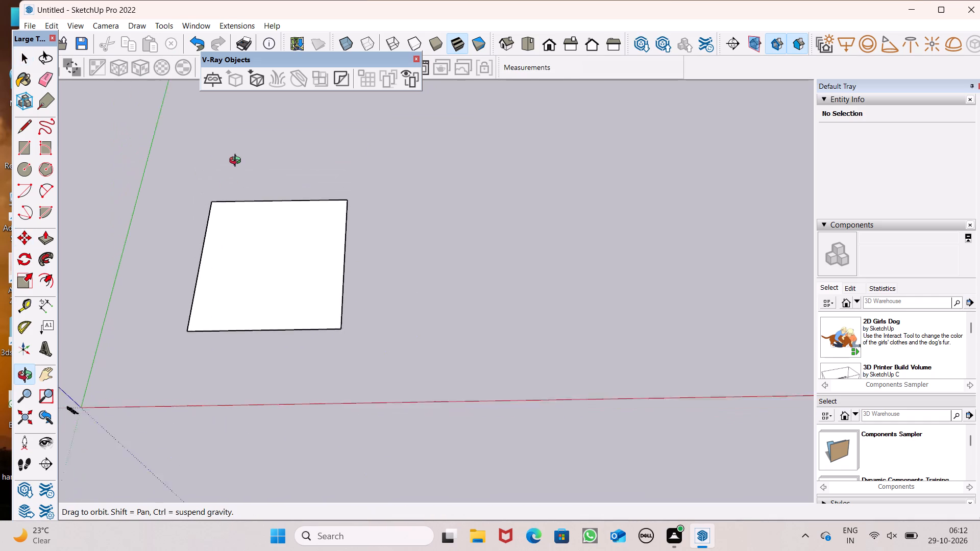
middle_drag(237, 162, 269, 7)
middle_drag(254, 201, 240, 162)
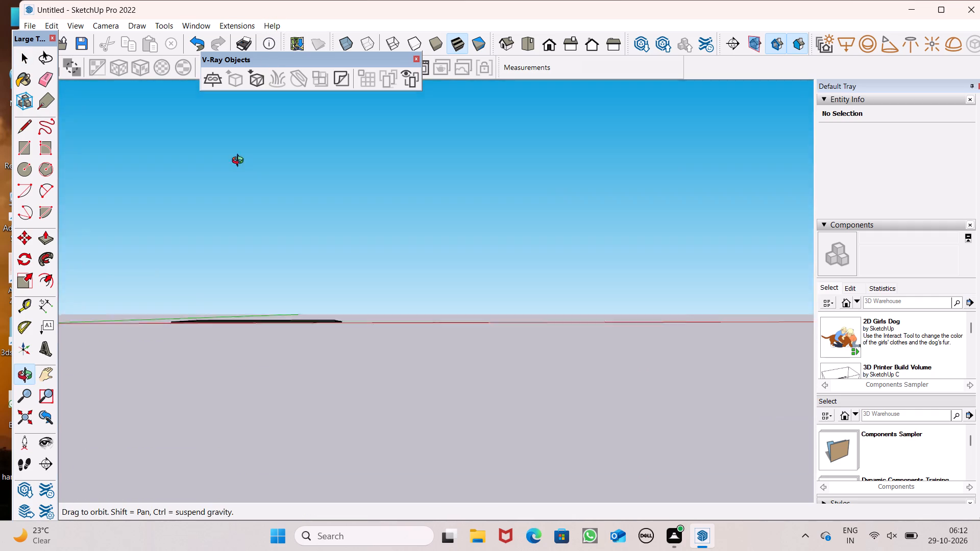
middle_drag(240, 162, 179, 463)
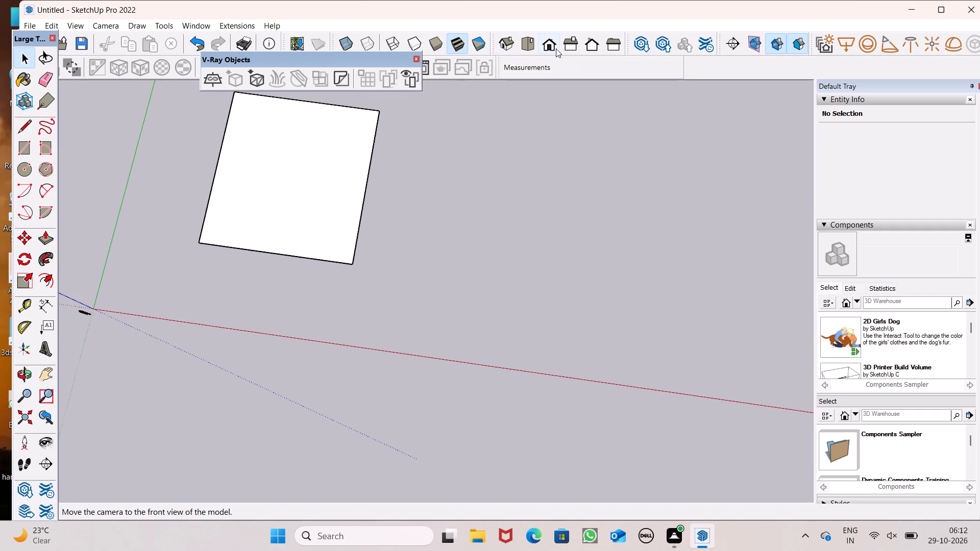
click(529, 45)
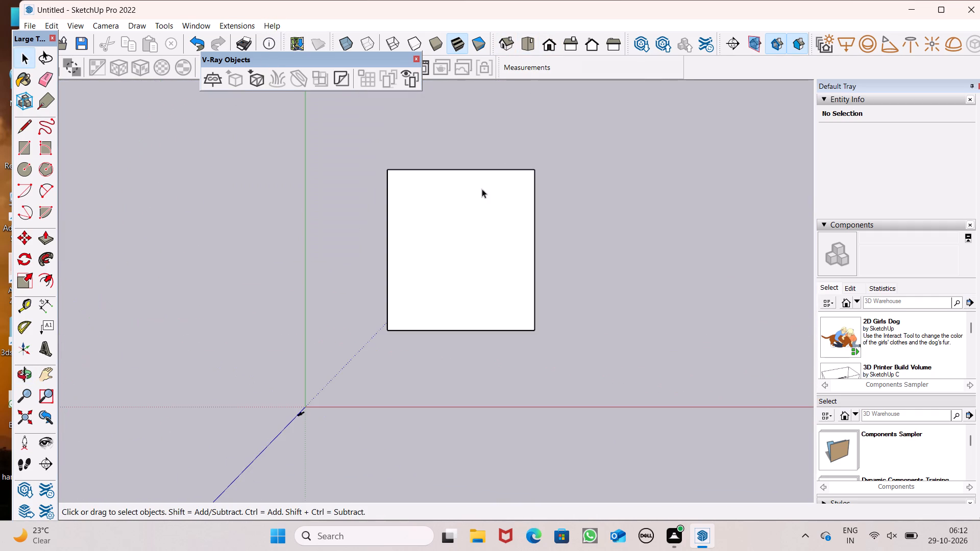
scroll(566, 265, up, 2)
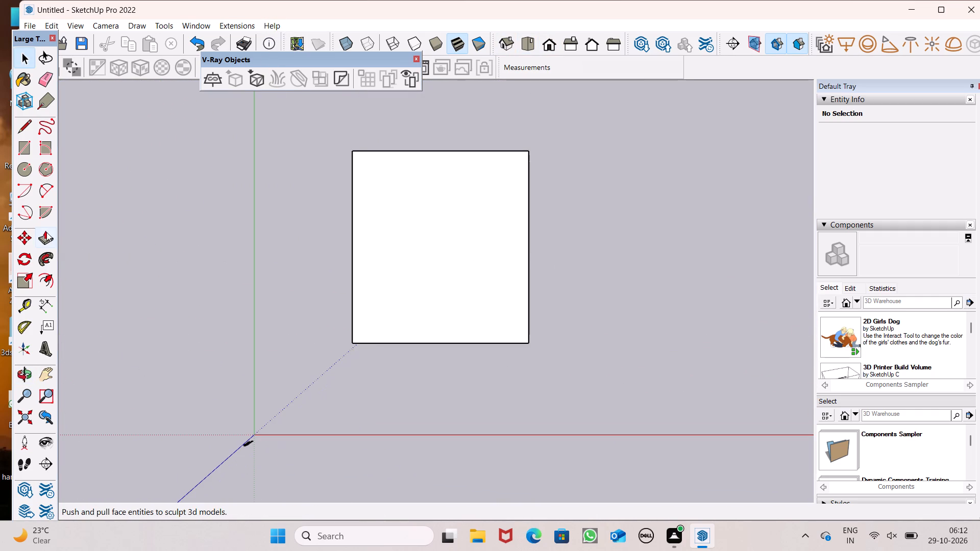
click(46, 232)
scroll(436, 266, down, 3)
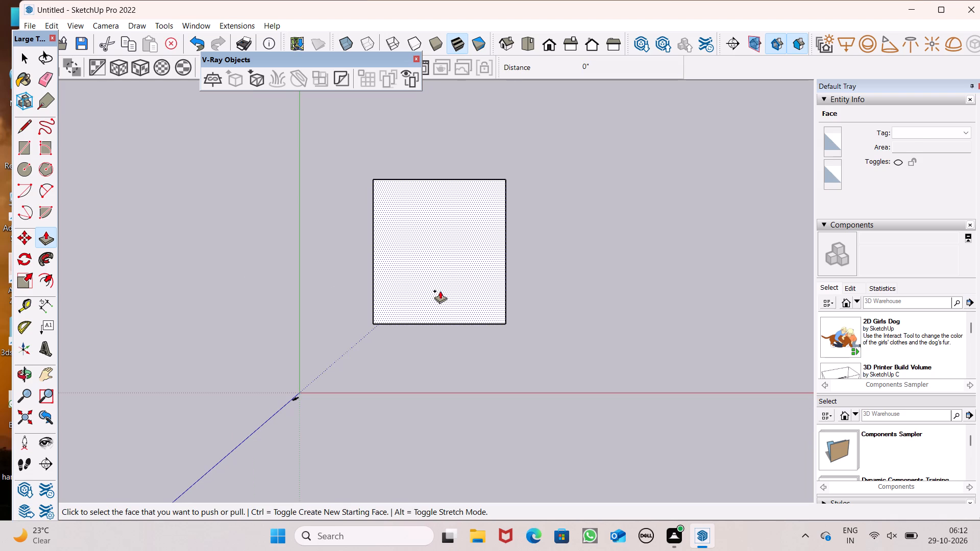
drag(440, 290, 386, 314)
text(6")
drag(386, 314, 386, 313)
key(Return)
Examine the slab's thickness and position relative to the axes from low and oblique angles.
scroll(390, 307, down, 1)
middle_drag(396, 358, 395, 198)
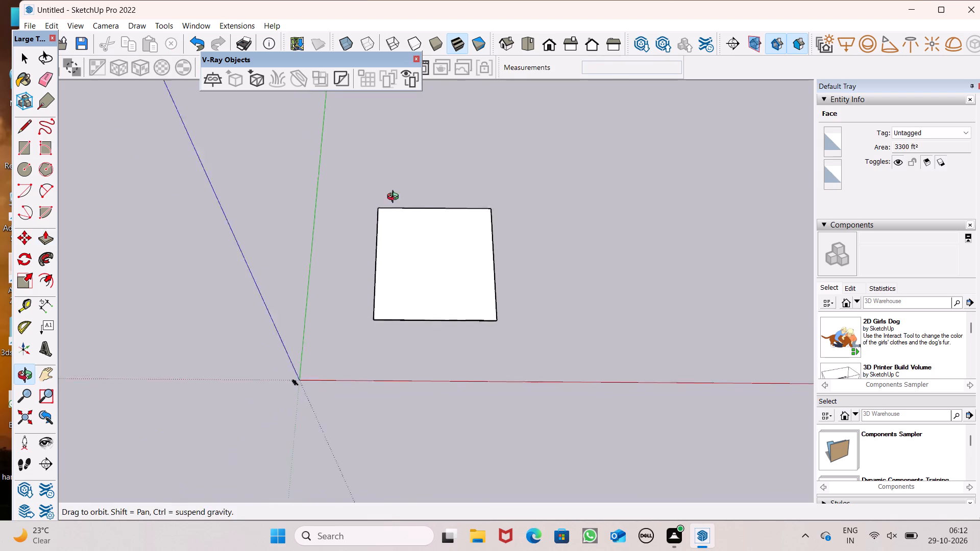
middle_drag(395, 198, 402, 116)
middle_drag(475, 389, 442, 266)
scroll(406, 301, up, 10)
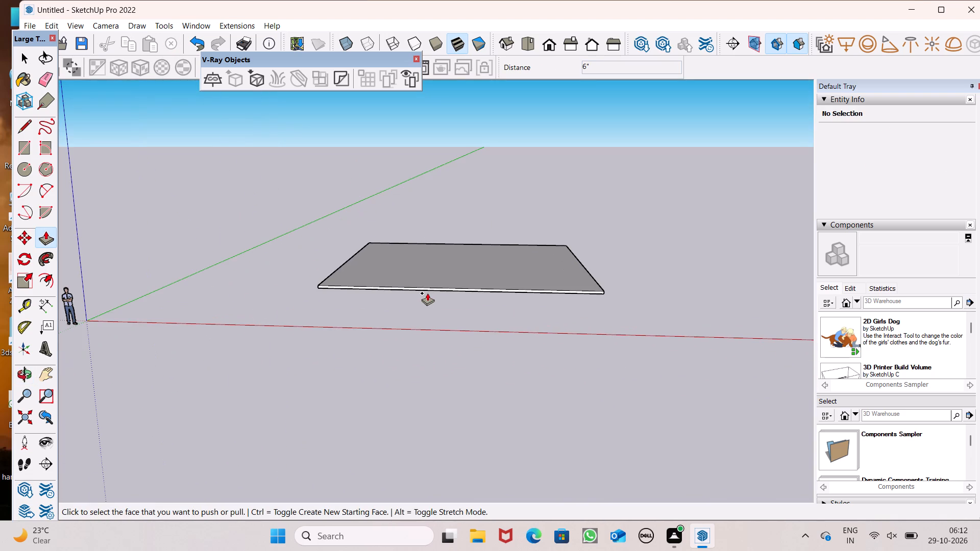
scroll(406, 240, down, 1)
middle_drag(457, 303, 487, 408)
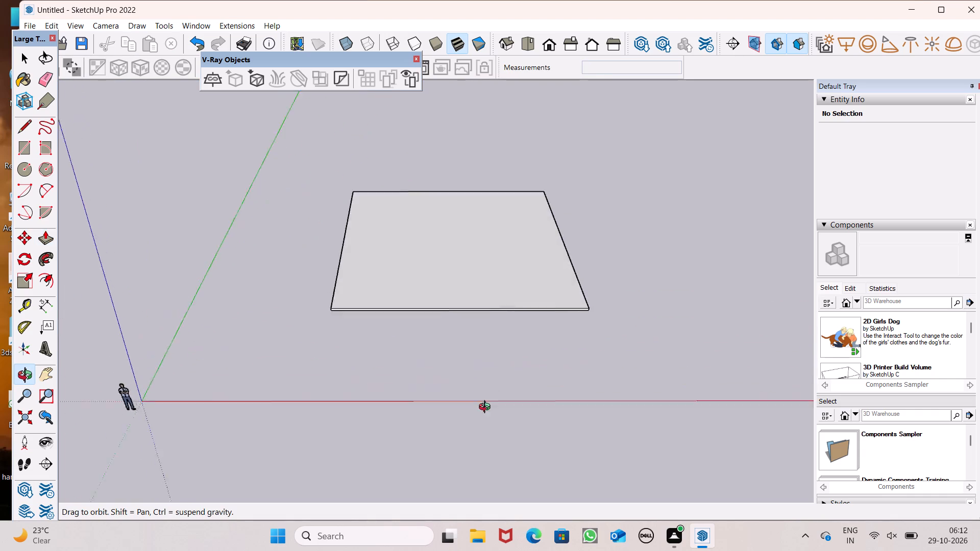
middle_drag(487, 408, 498, 465)
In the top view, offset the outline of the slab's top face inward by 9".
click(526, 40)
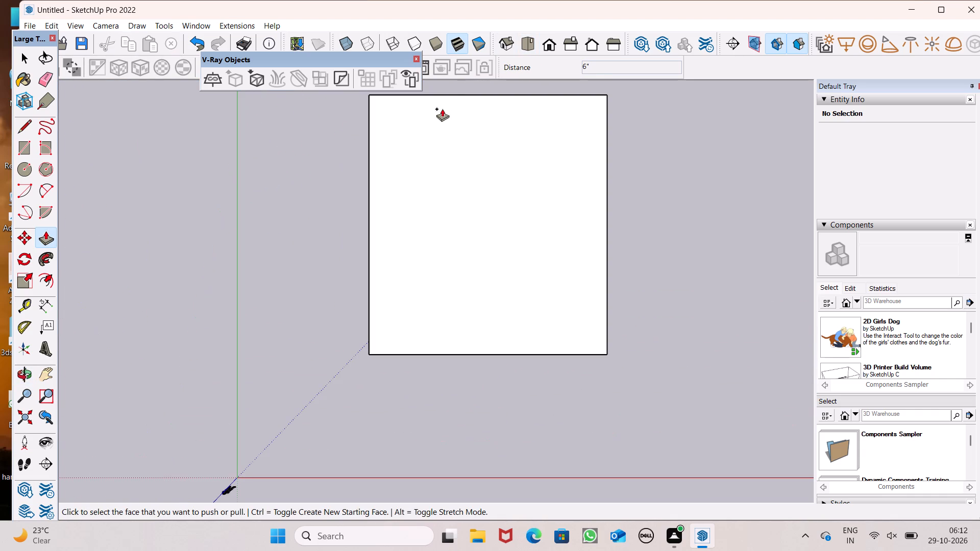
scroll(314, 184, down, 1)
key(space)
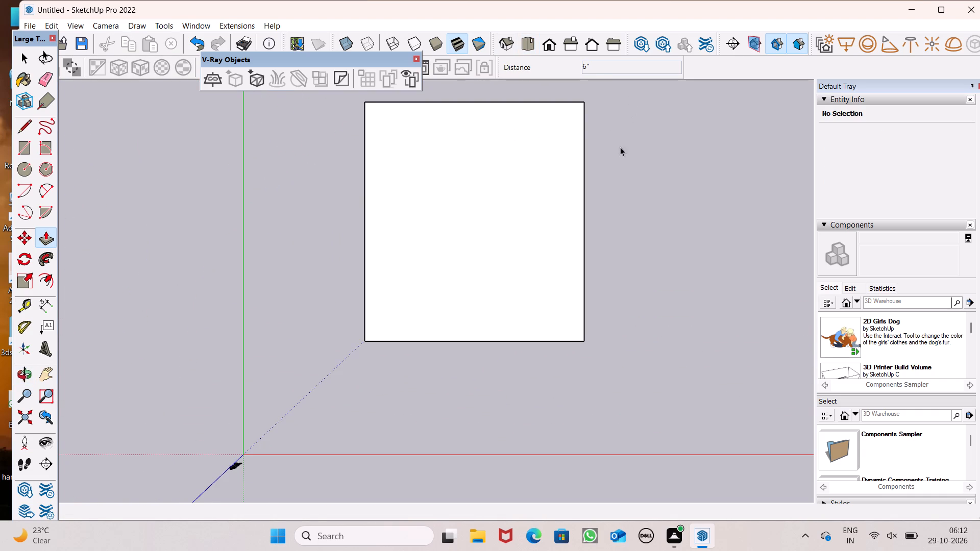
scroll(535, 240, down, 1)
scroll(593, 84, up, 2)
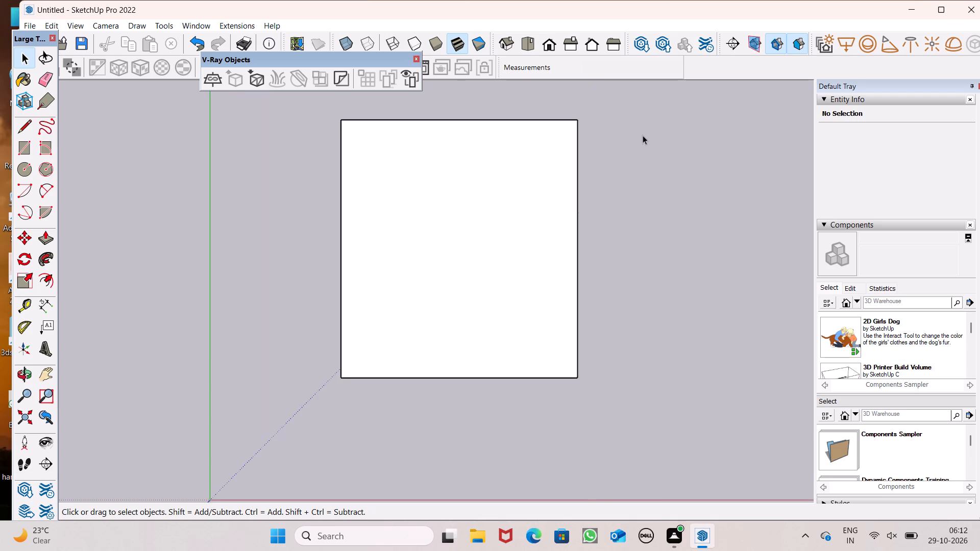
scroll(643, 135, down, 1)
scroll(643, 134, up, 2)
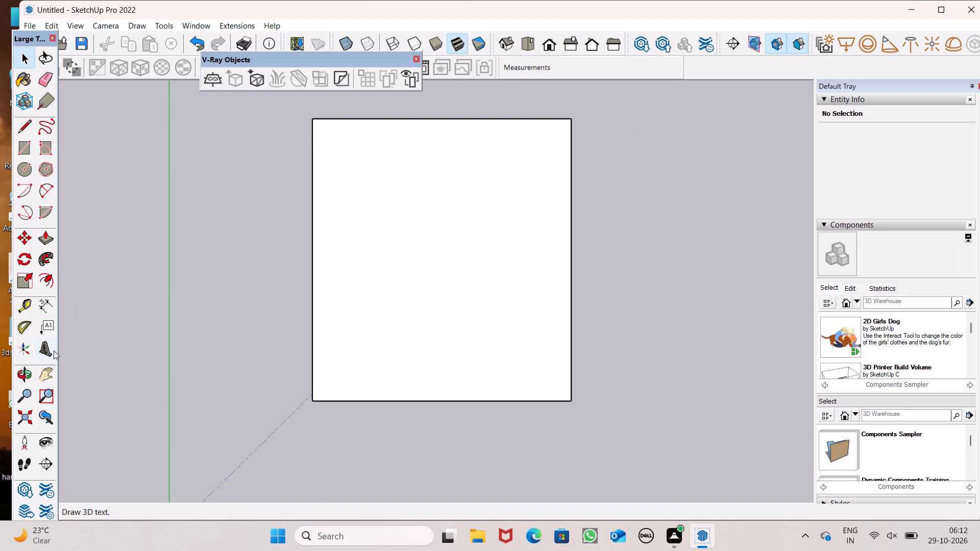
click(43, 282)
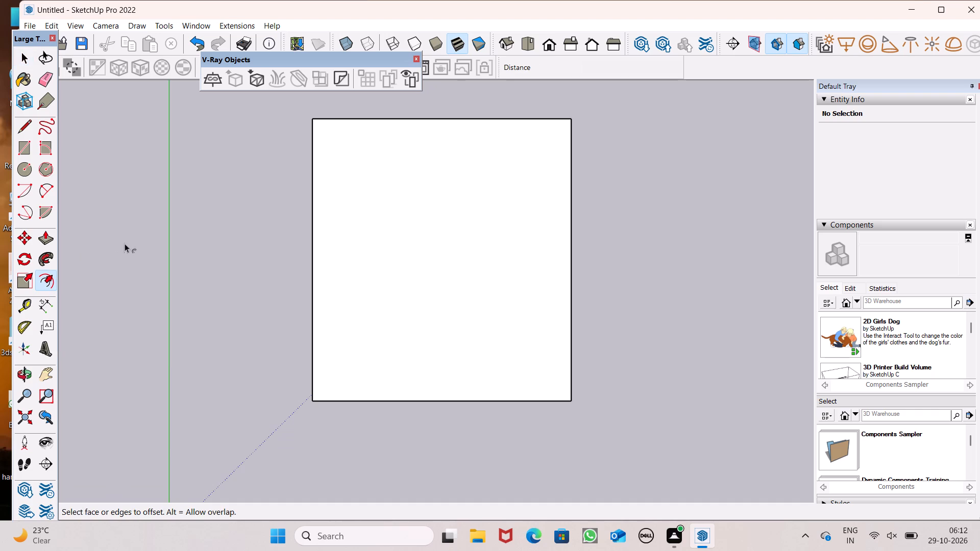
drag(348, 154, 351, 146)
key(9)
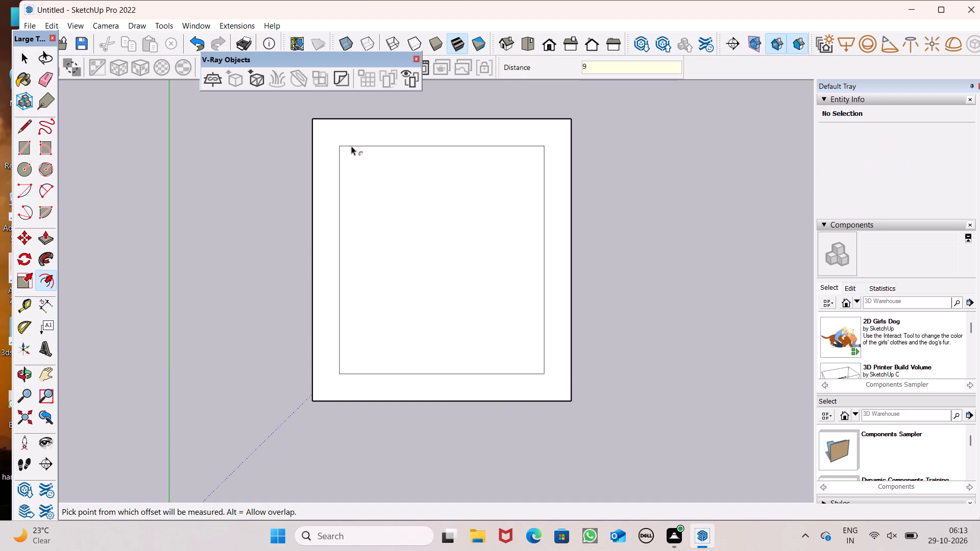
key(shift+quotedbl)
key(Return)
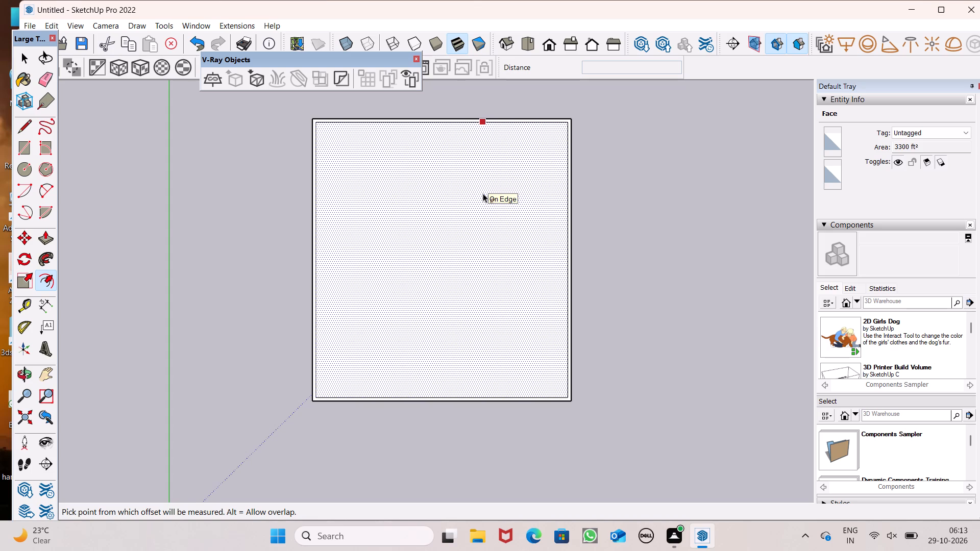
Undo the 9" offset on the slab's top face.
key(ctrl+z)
Offset the outline of the slab's top face inward by 1'.
drag(459, 190, 460, 200)
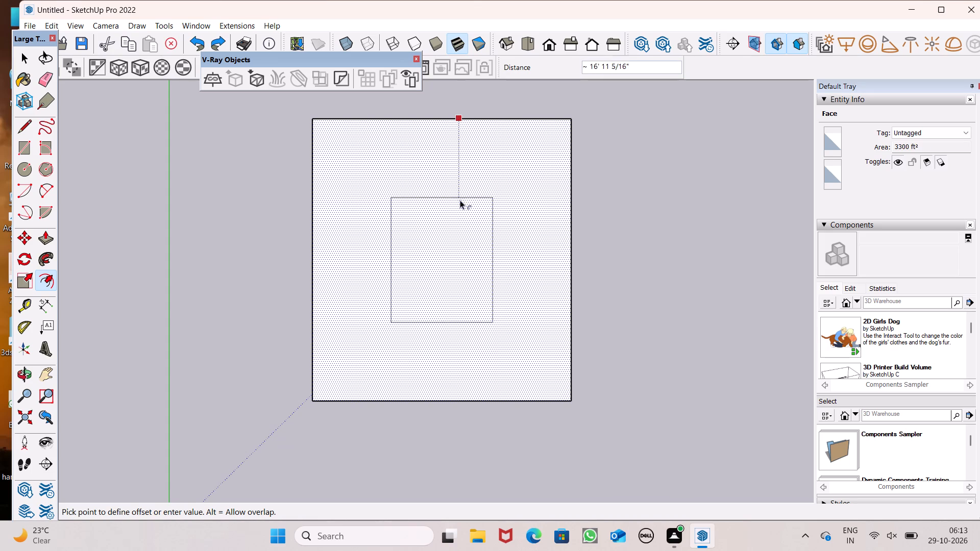
drag(460, 200, 450, 144)
key(1)
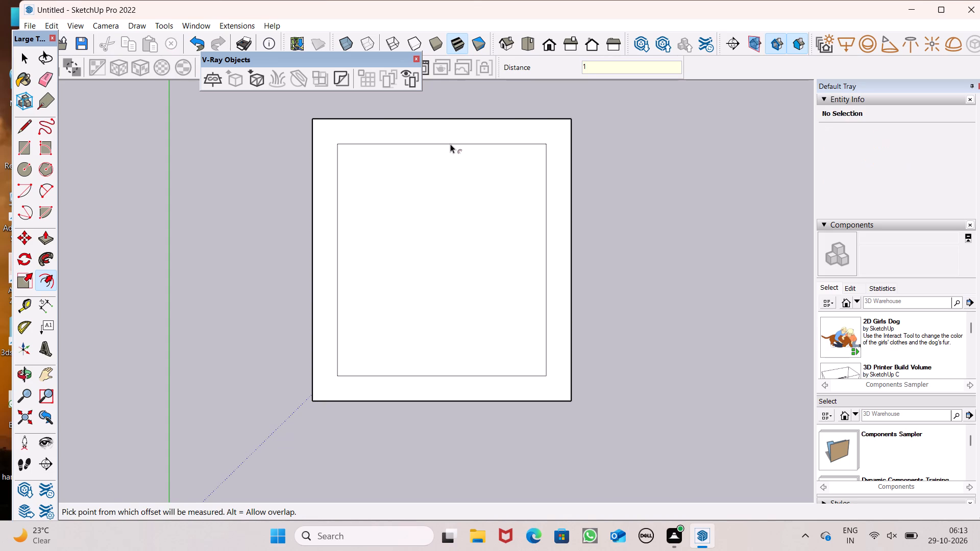
key(shift+quotedbl)
key(BackSpace)
key(apostrophe)
key(Return)
key(space)
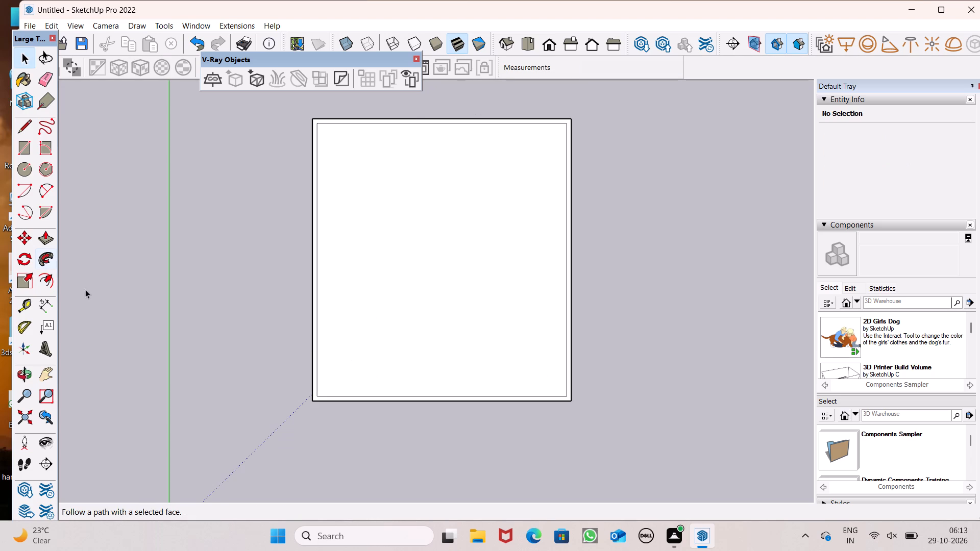
Place a vertical guide about 15' inside the inner outline's left edge, plus a second guide 6" to its right.
click(29, 305)
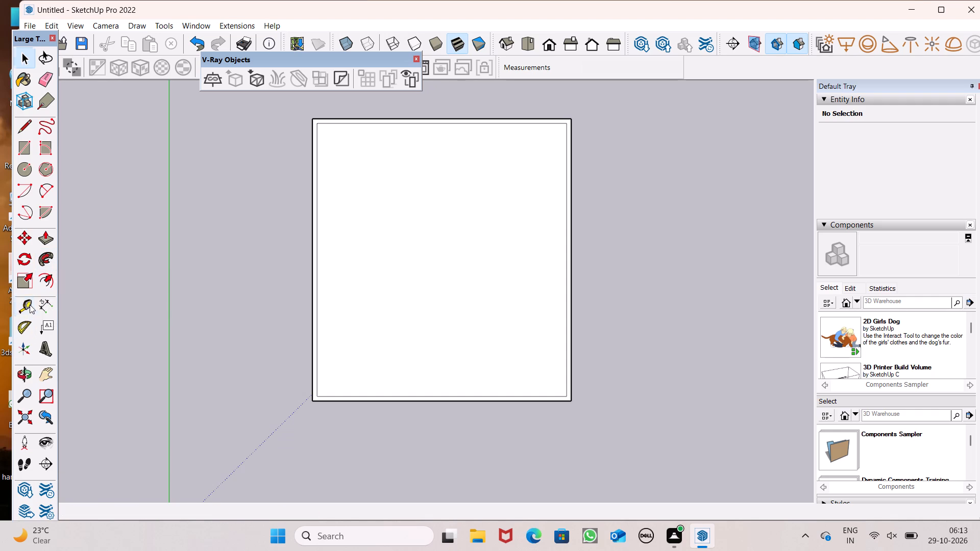
click(317, 338)
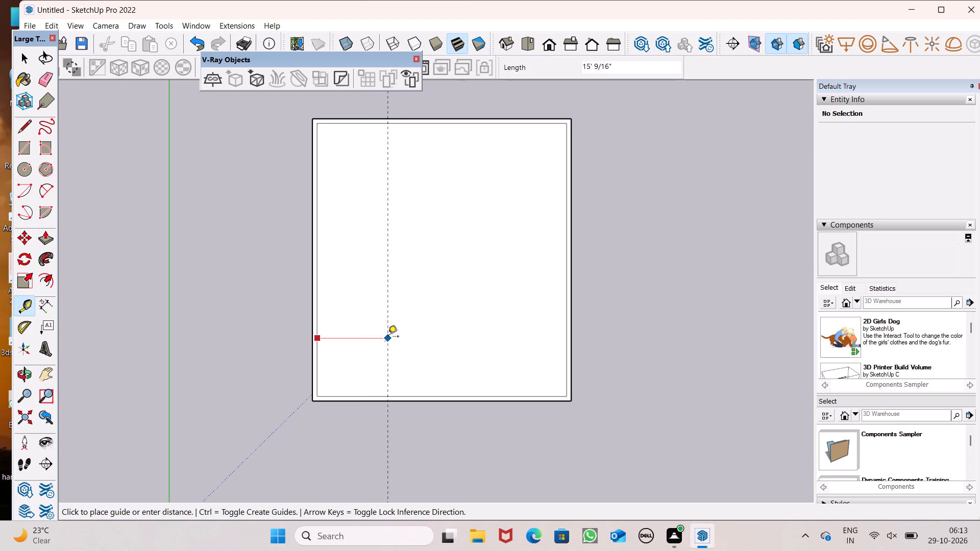
click(388, 336)
click(386, 337)
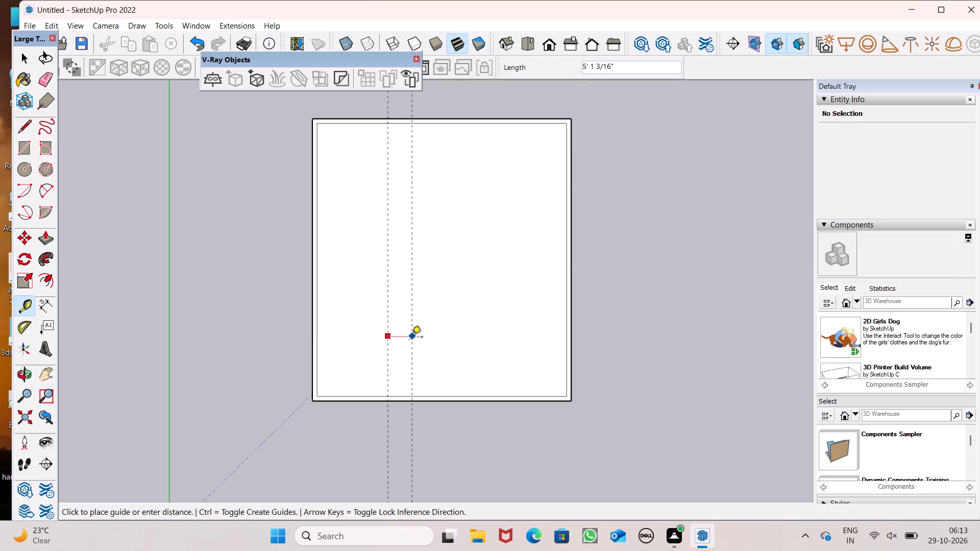
key(6)
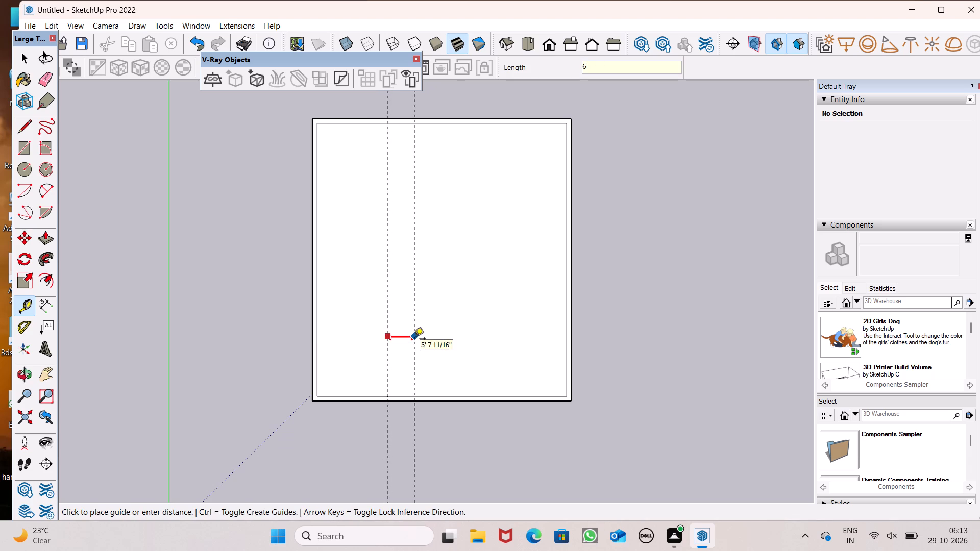
key(shift+quotedbl)
key(shift+Return)
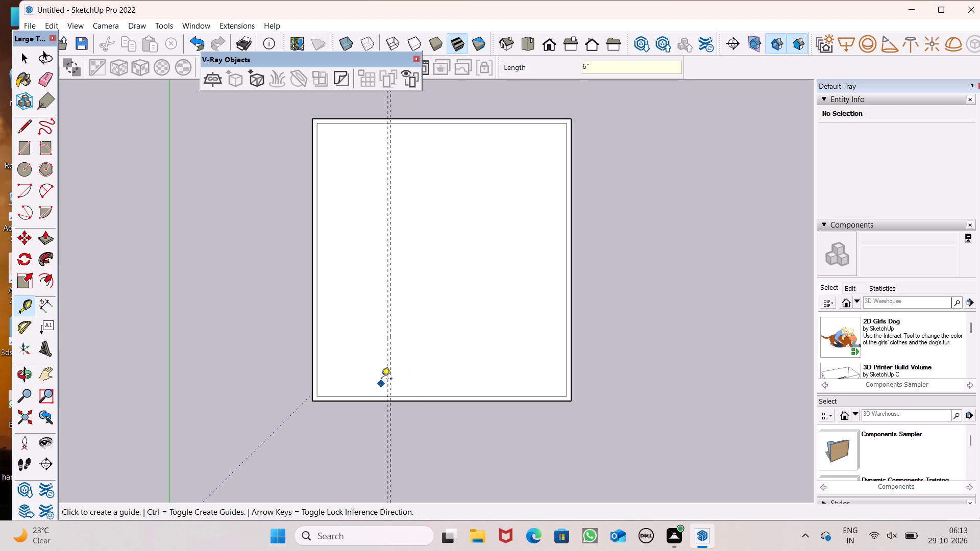
Place another vertical guide about 17' 5" right of the first guide pair, plus a parallel guide 6" further right.
click(389, 368)
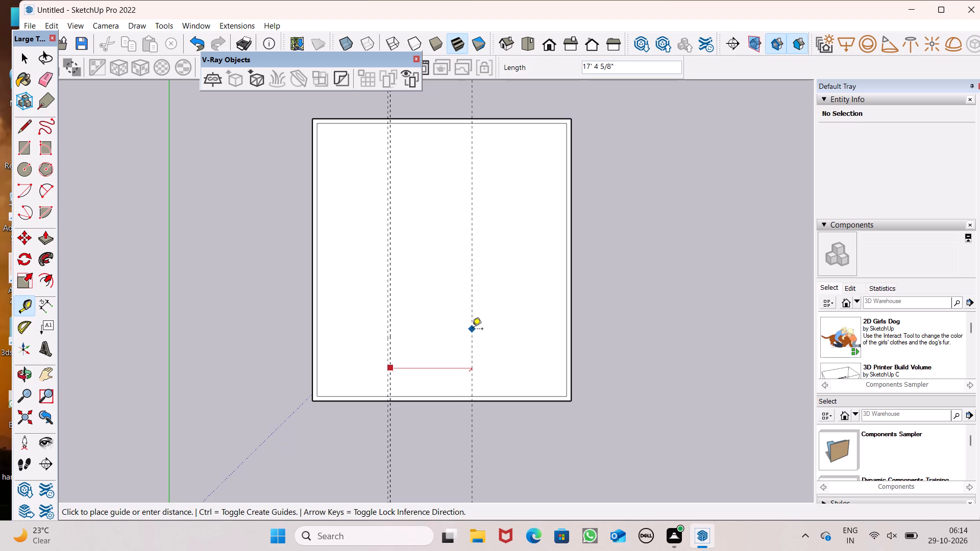
click(472, 329)
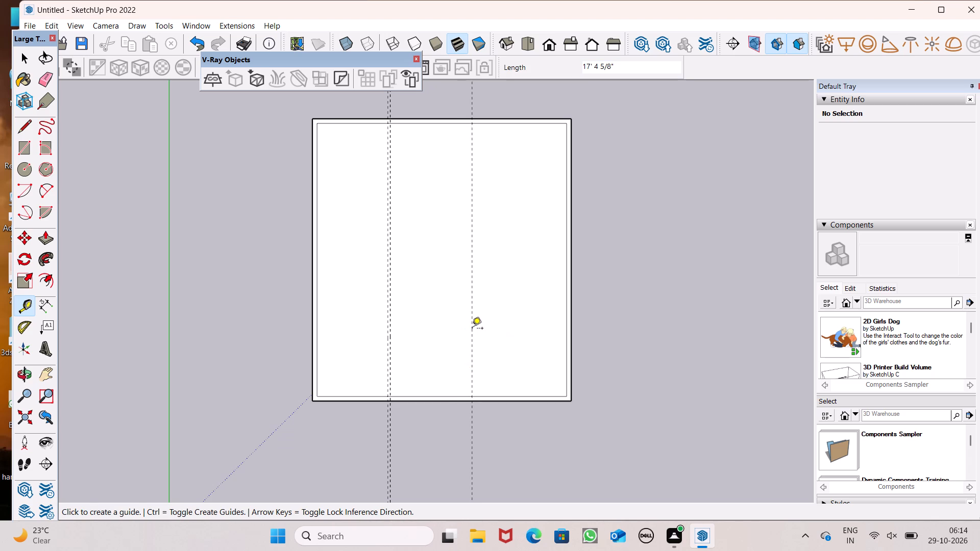
click(472, 329)
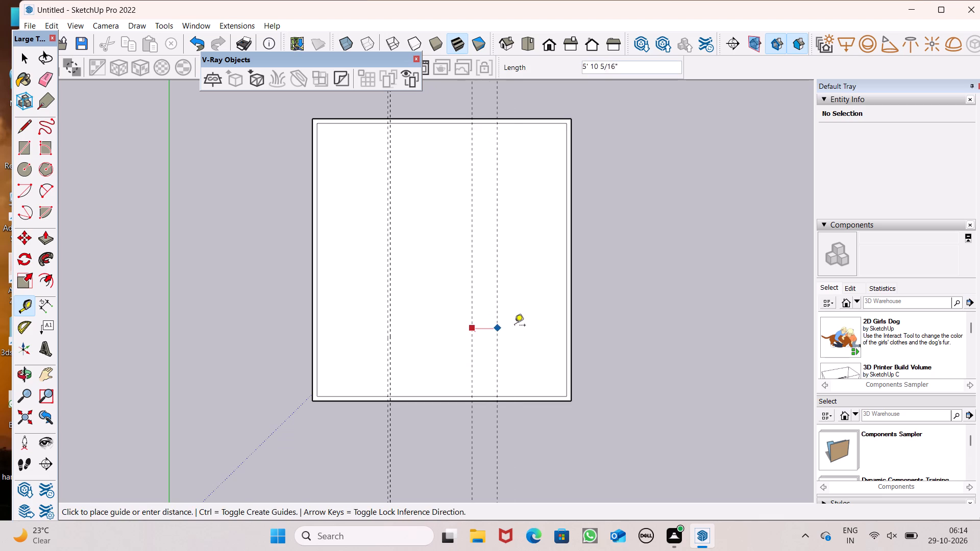
key(6)
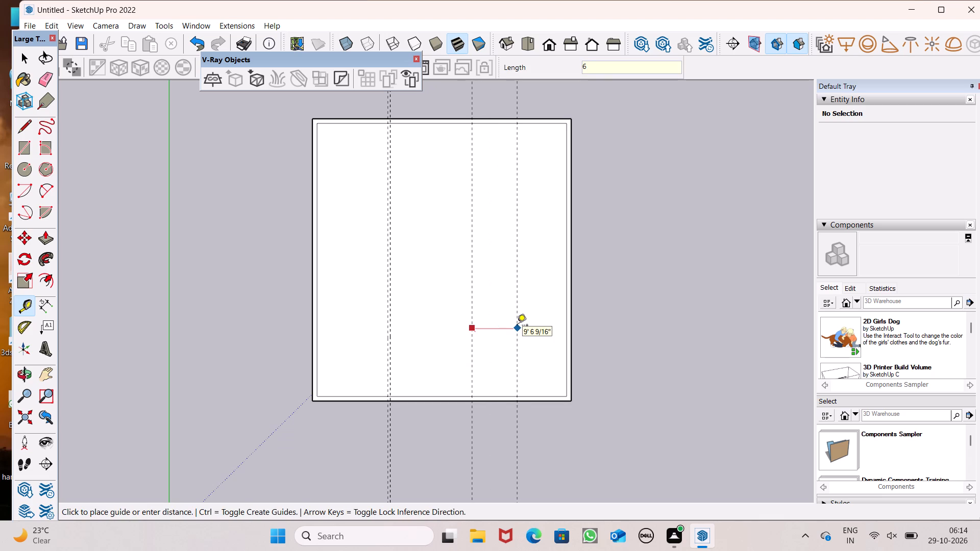
key(shift+quotedbl)
key(Return)
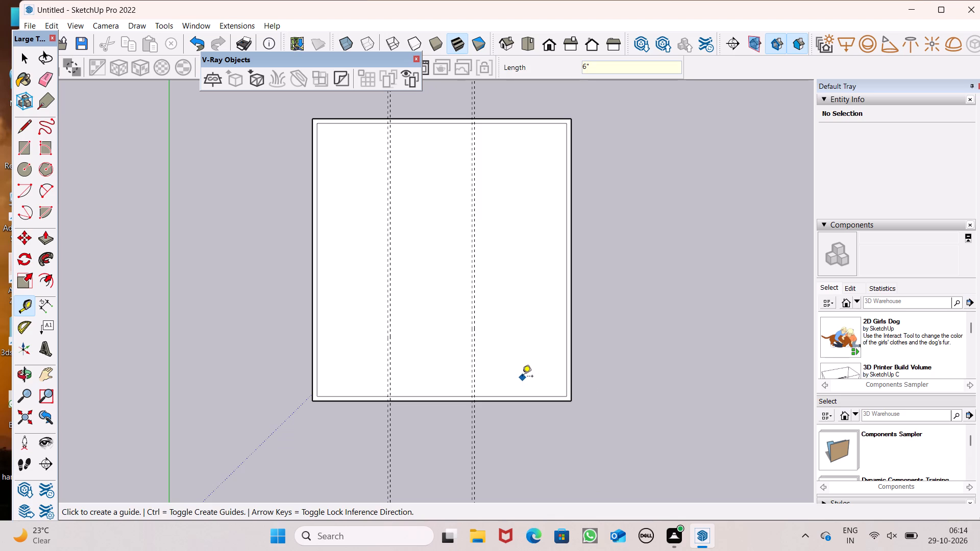
Place a horizontal guide about 12' 4" above the inner outline's bottom edge, plus a parallel guide 6" below it.
click(452, 393)
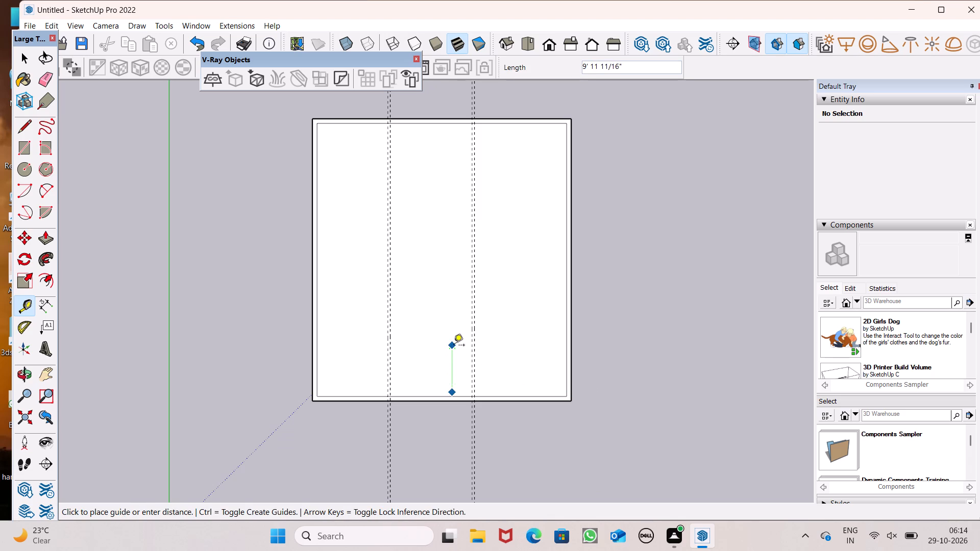
key(space)
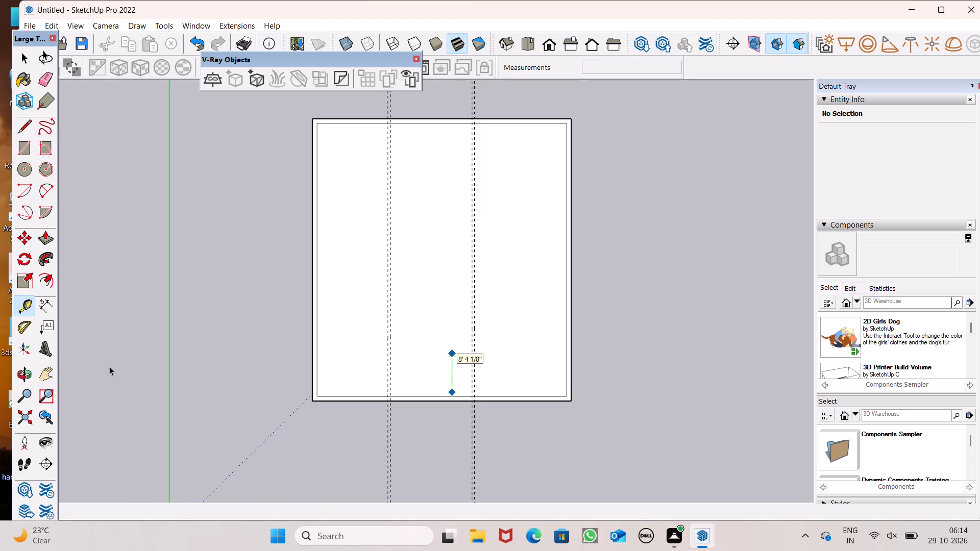
click(25, 309)
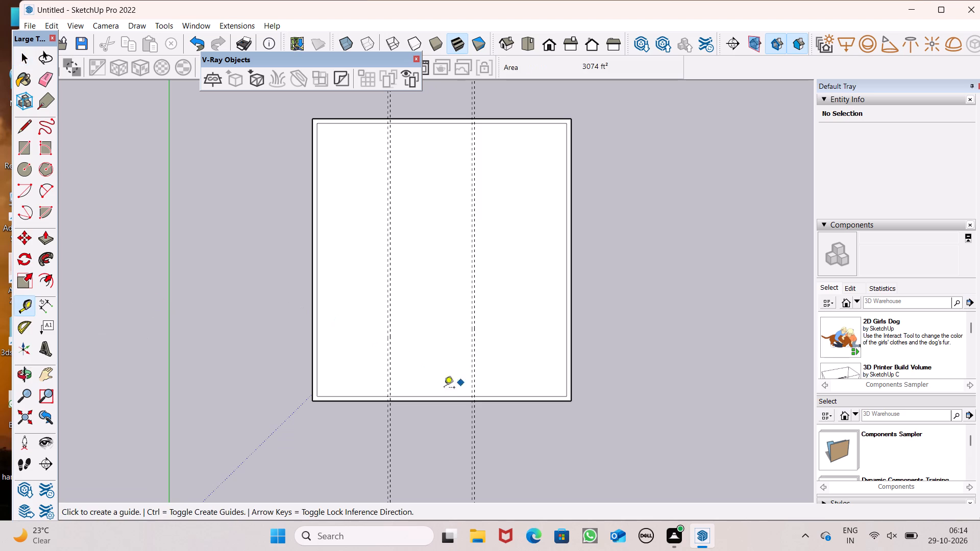
click(429, 394)
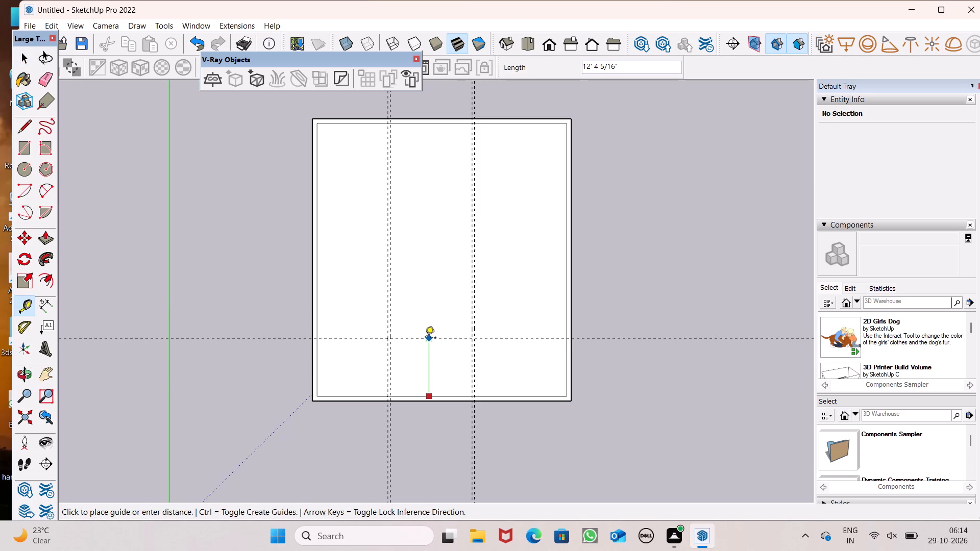
click(425, 338)
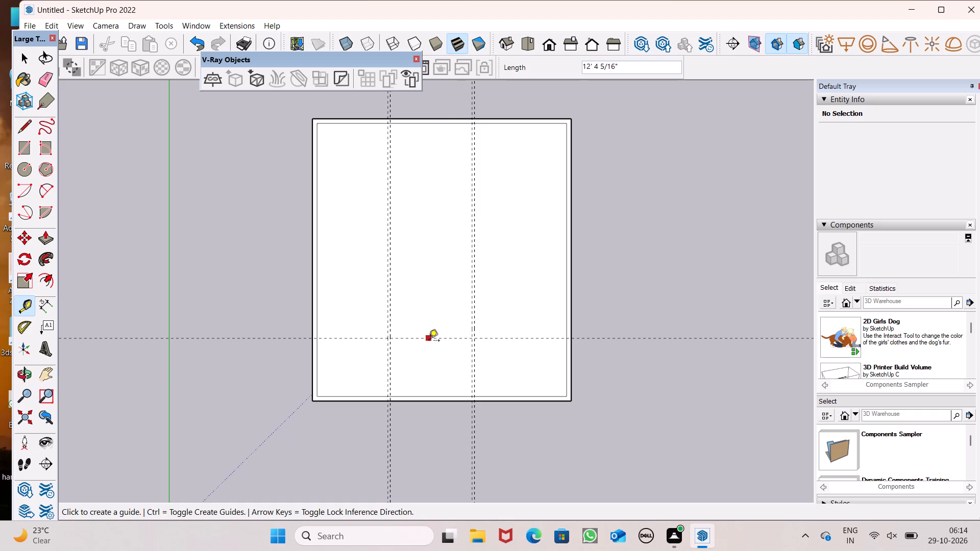
click(431, 337)
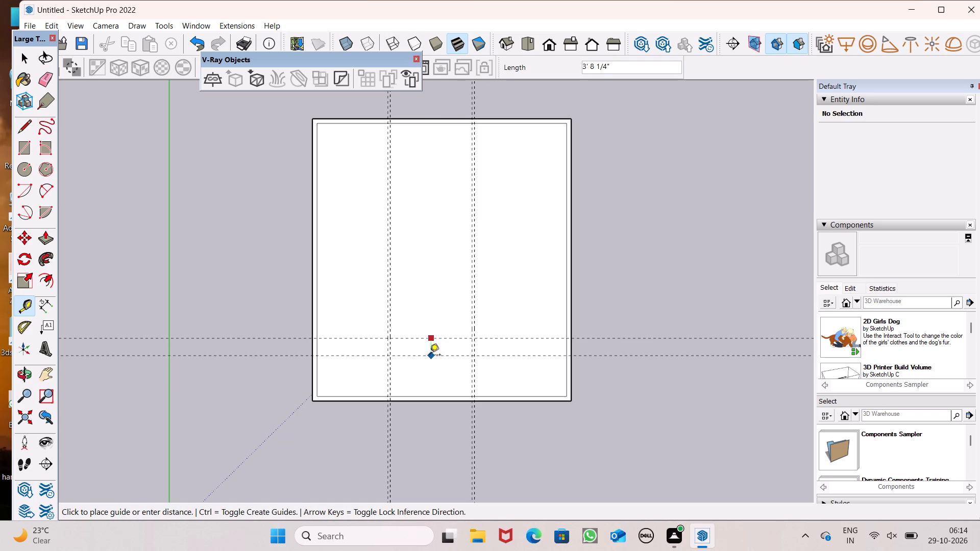
key(6)
key(shift+quotedbl)
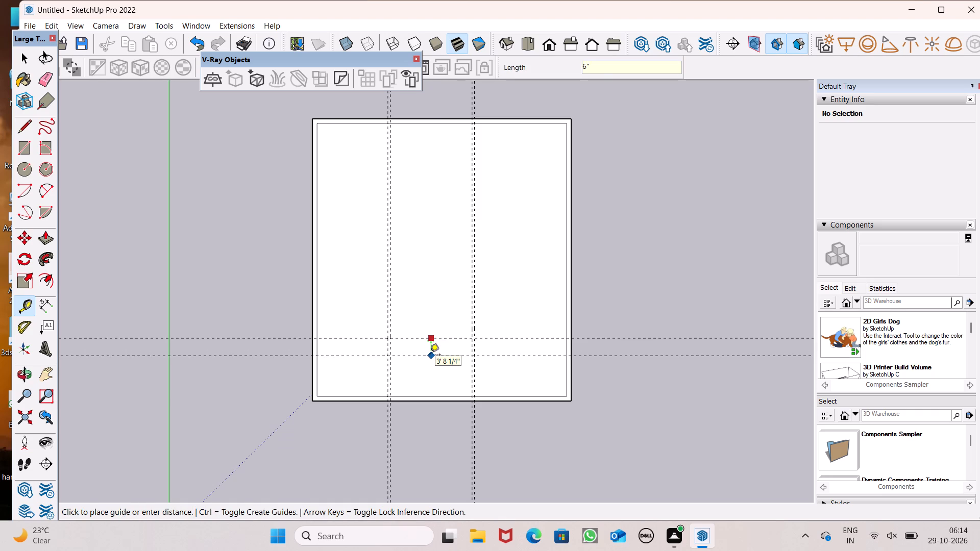
key(Return)
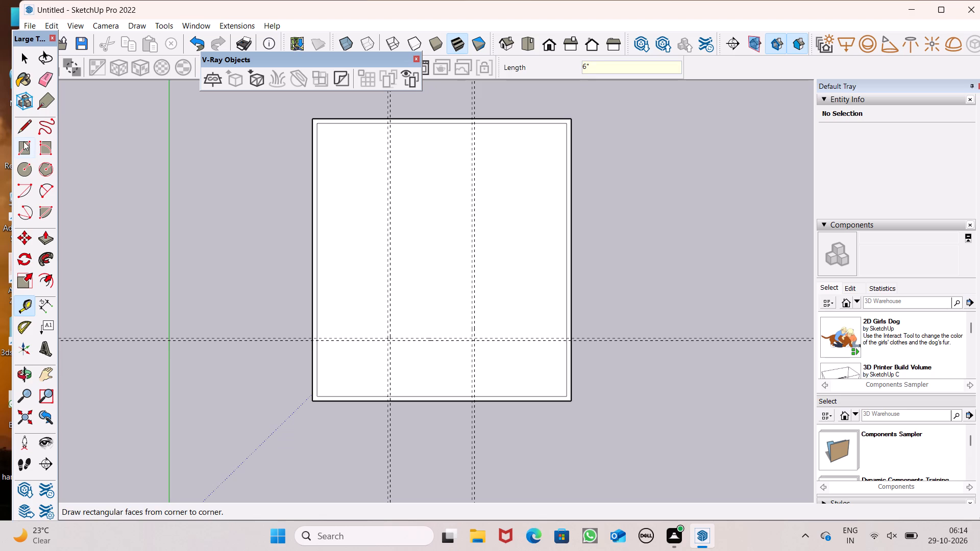
Draw a rectangle about 37' 11" by 6" between the horizontal guides, from the first vertical guide to the inner outline's right edge.
click(23, 141)
scroll(404, 363, up, 6)
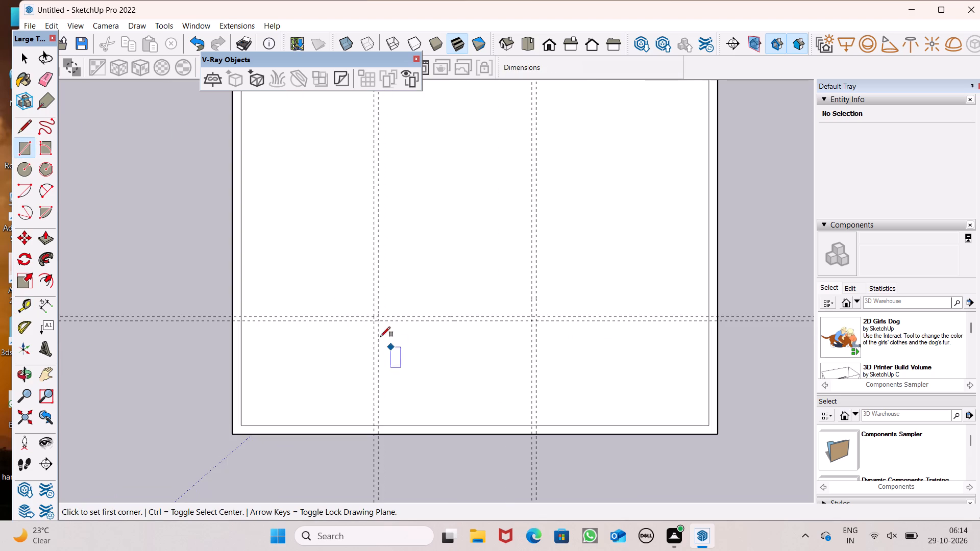
click(374, 315)
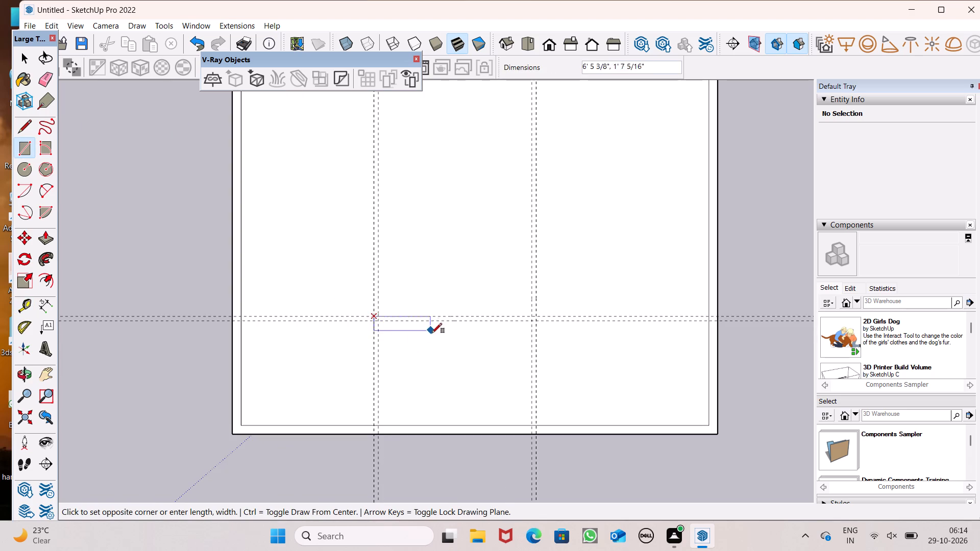
scroll(433, 335, down, 5)
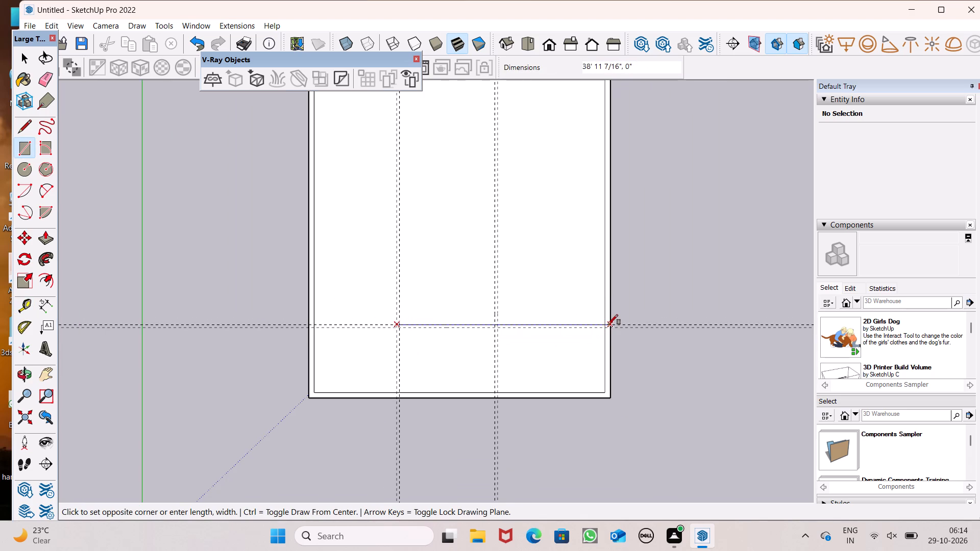
click(608, 324)
click(605, 330)
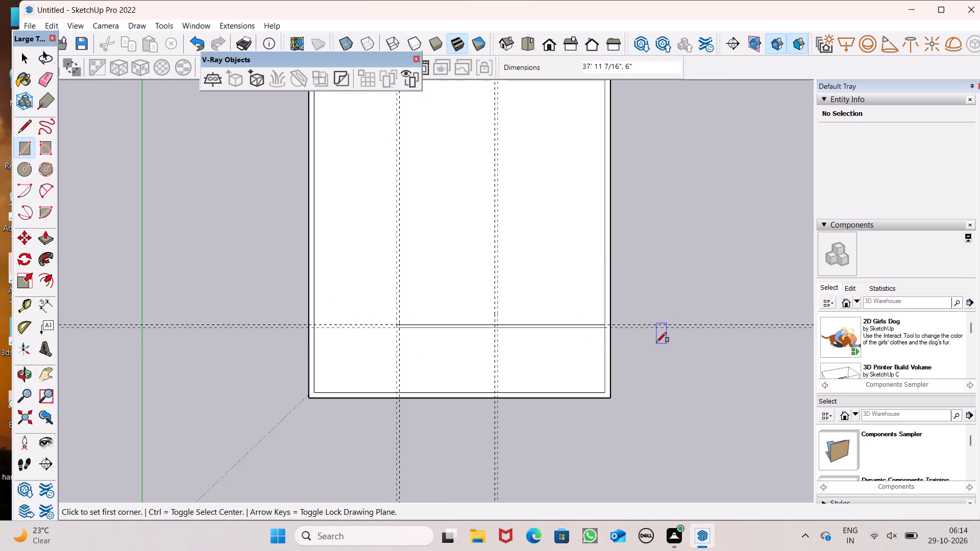
Draw a 6" by 58' rectangle between the first pair of vertical guides, spanning the inner outline from top to bottom.
scroll(635, 367, down, 5)
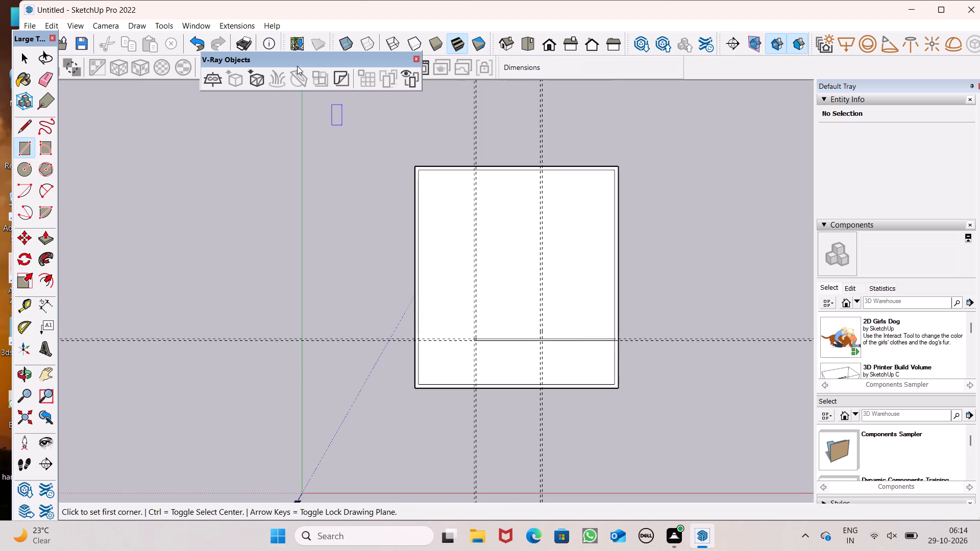
scroll(483, 236, up, 1)
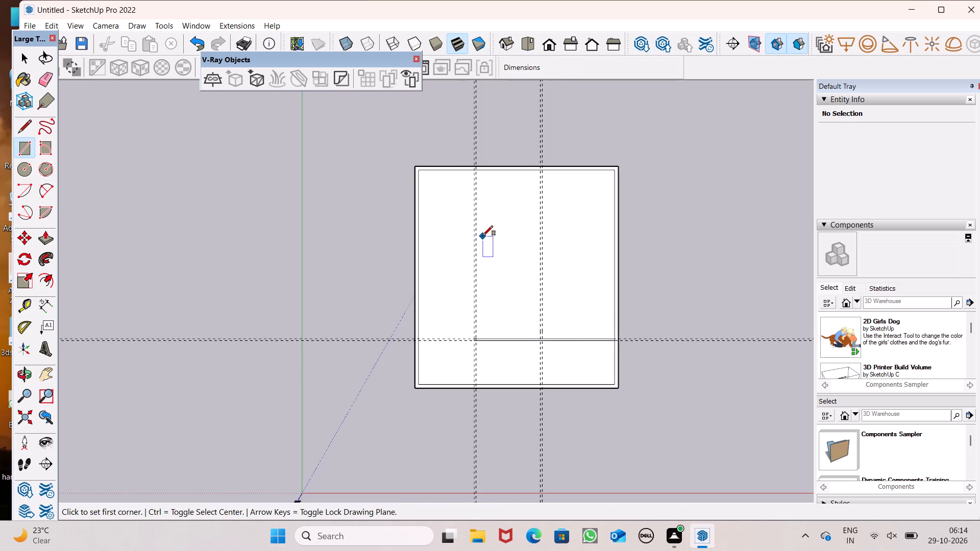
scroll(448, 188, up, 3)
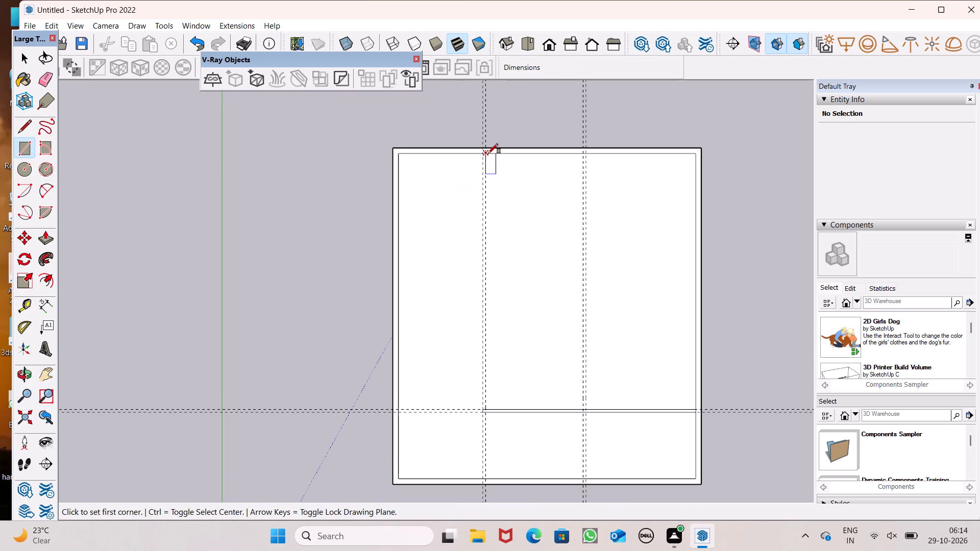
click(484, 153)
scroll(499, 158, down, 6)
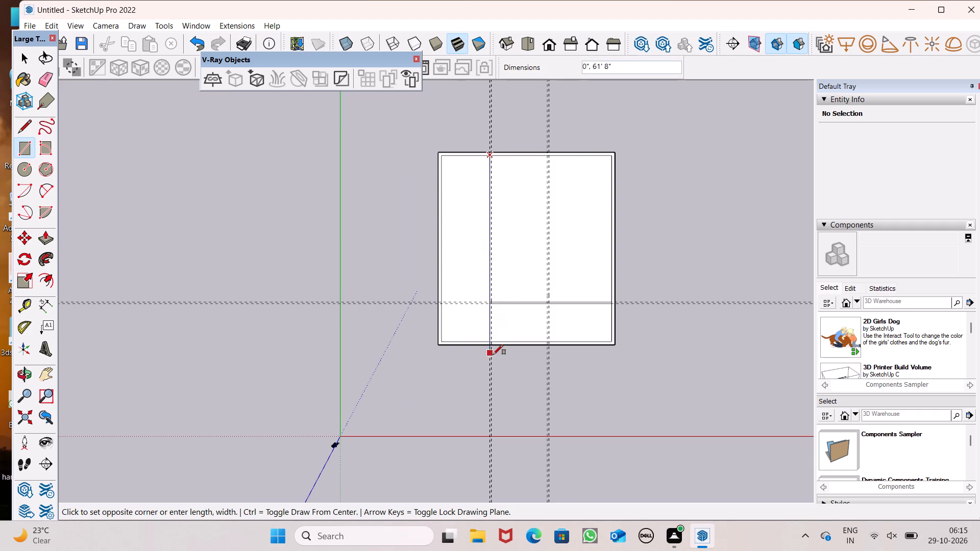
scroll(494, 352, up, 1)
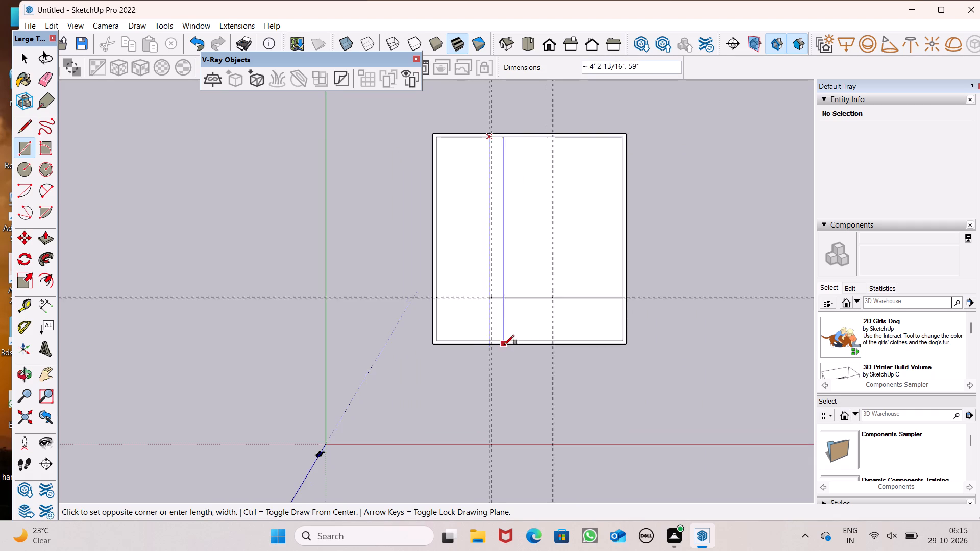
scroll(489, 340, up, 14)
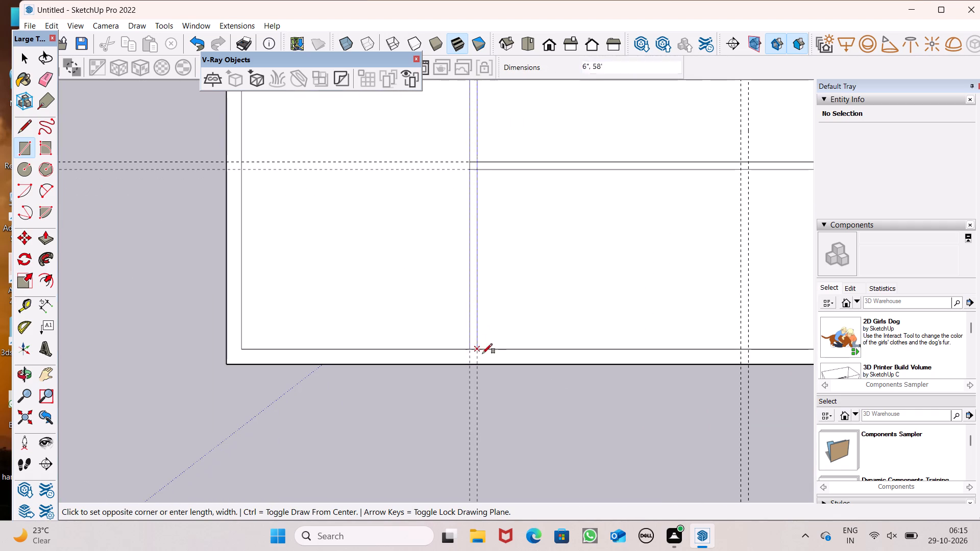
click(478, 346)
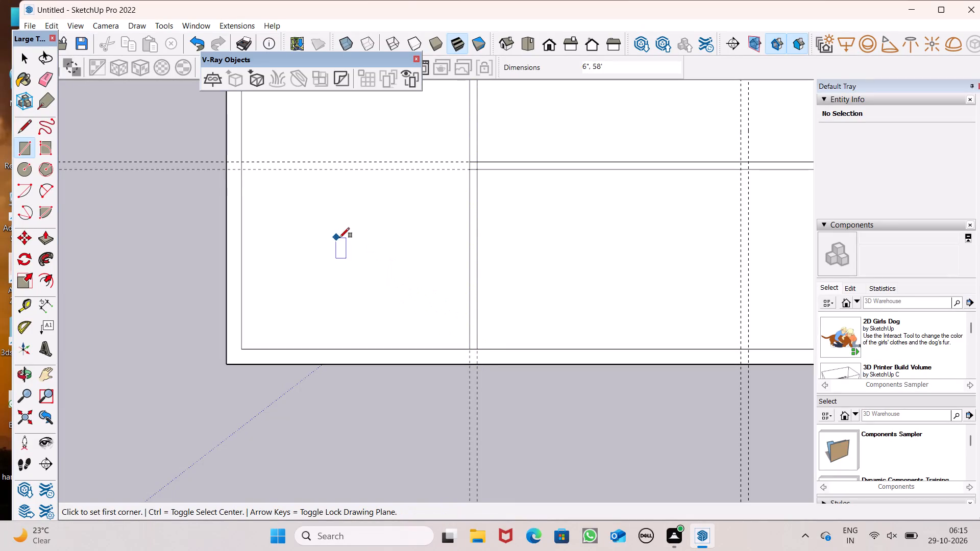
scroll(341, 243, down, 5)
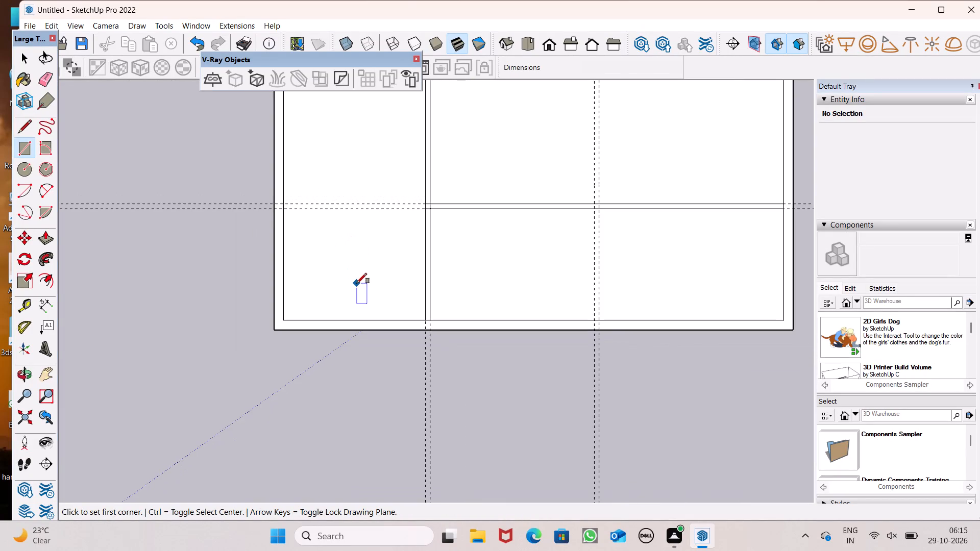
scroll(355, 294, down, 3)
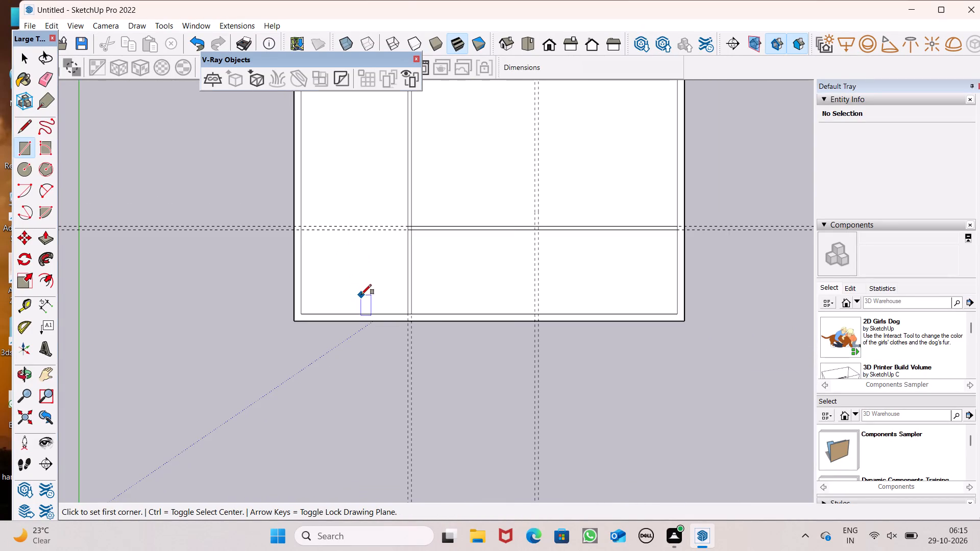
Draw a 6" wide rectangle between the second pair of vertical guides, from the inner outline's top edge to the horizontal partition's lower edge.
scroll(361, 294, down, 1)
scroll(517, 324, down, 6)
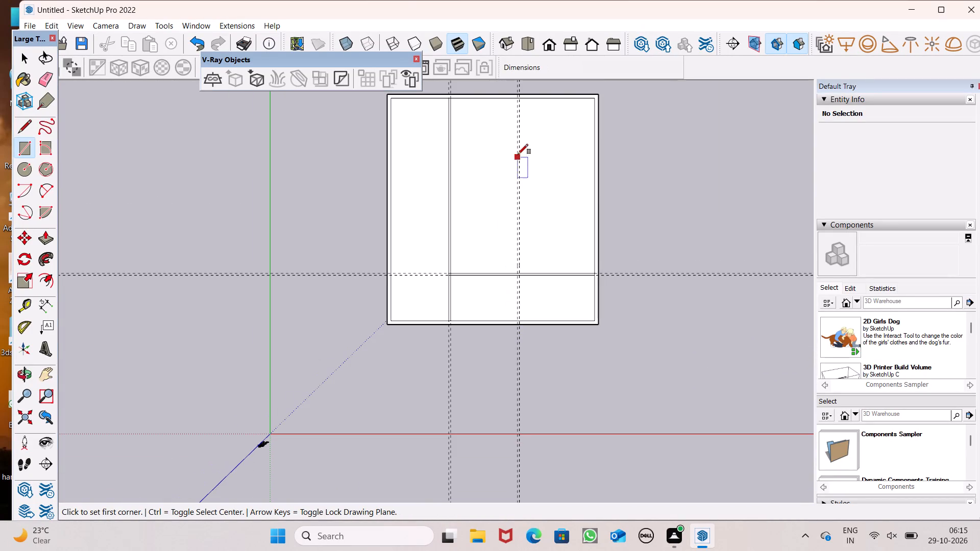
scroll(510, 132, up, 4)
scroll(513, 174, down, 2)
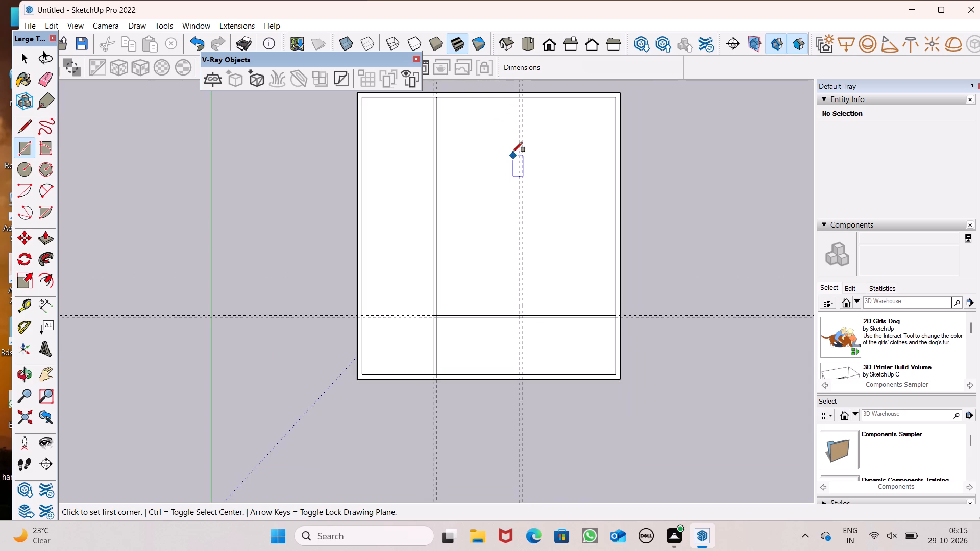
scroll(511, 149, up, 1)
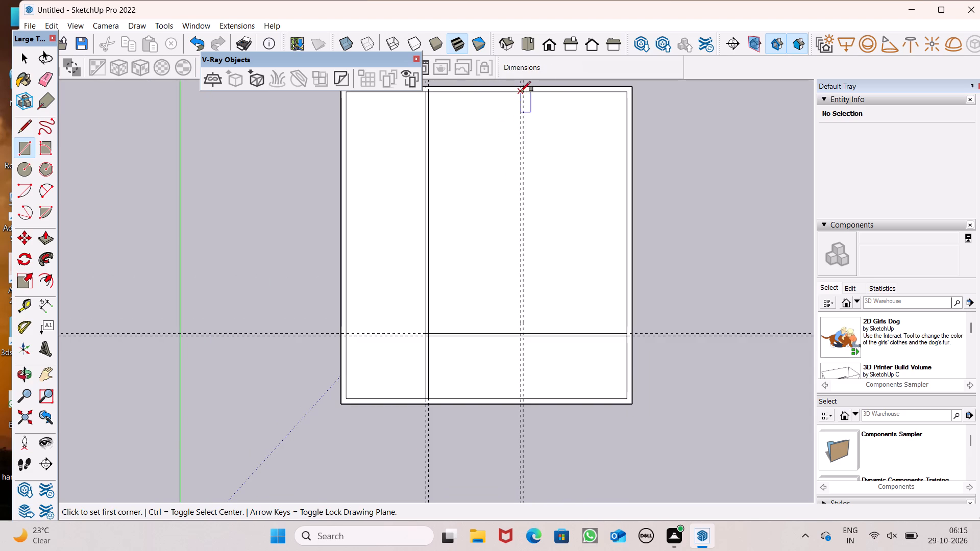
click(521, 91)
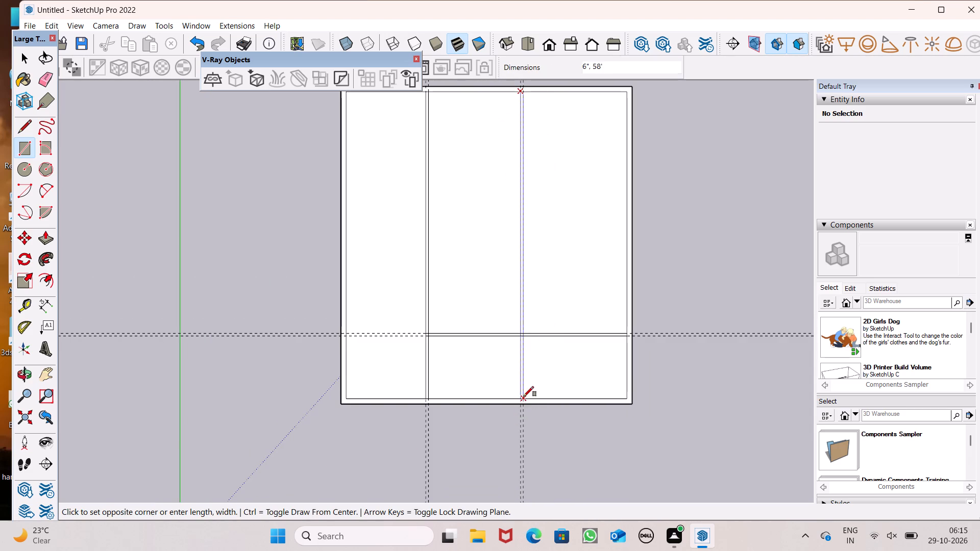
scroll(538, 348, up, 3)
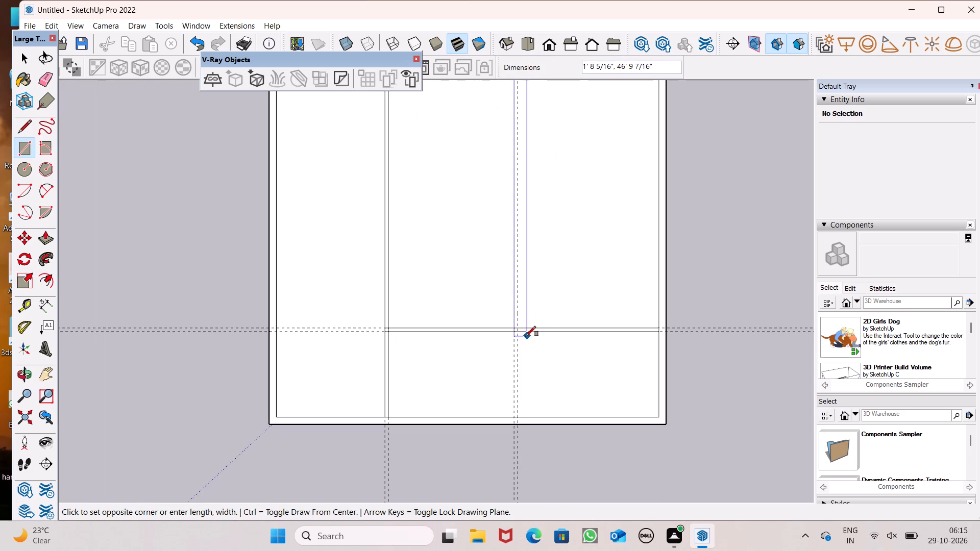
click(518, 331)
scroll(519, 284, down, 5)
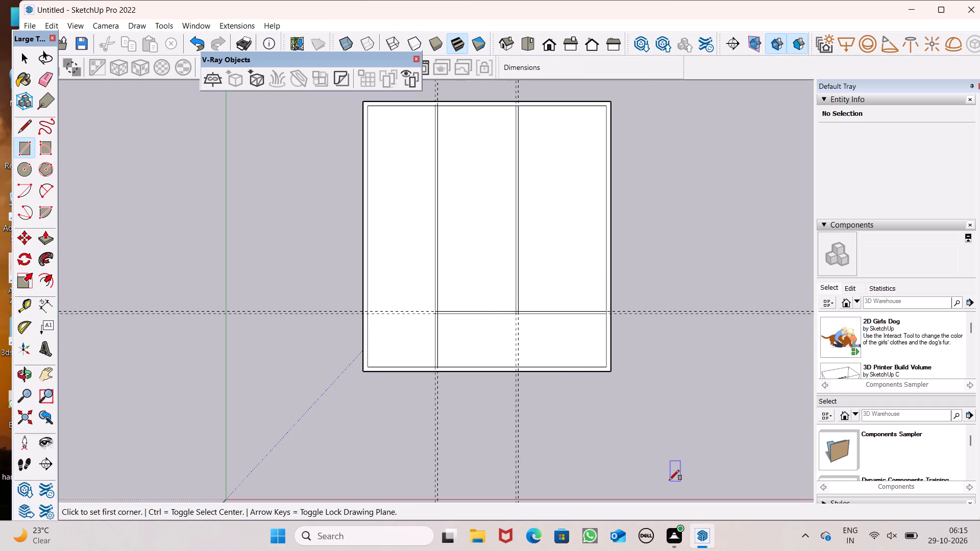
Erase all the horizontal and vertical construction guides around the plan, working in top view.
middle_drag(666, 472, 656, 452)
scroll(659, 464, up, 1)
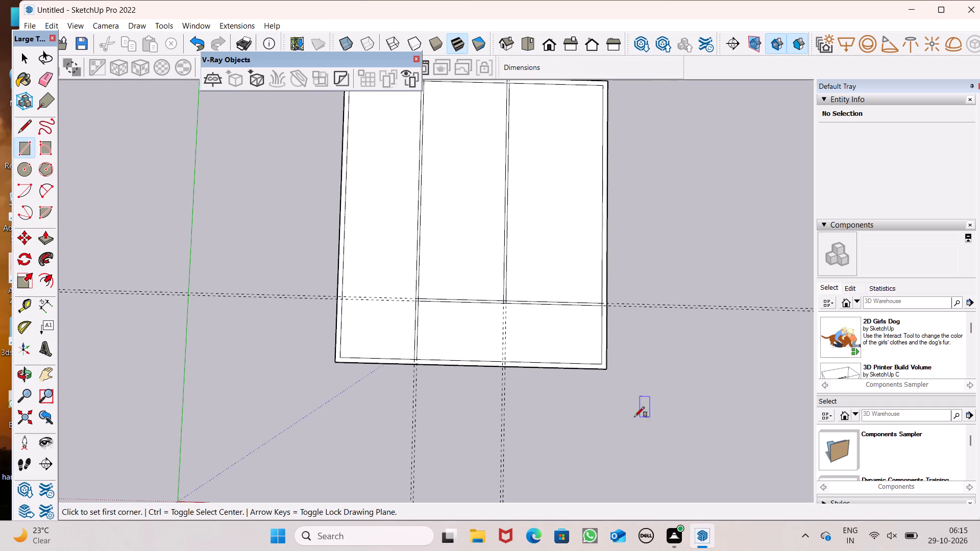
key(space)
middle_drag(543, 383, 546, 402)
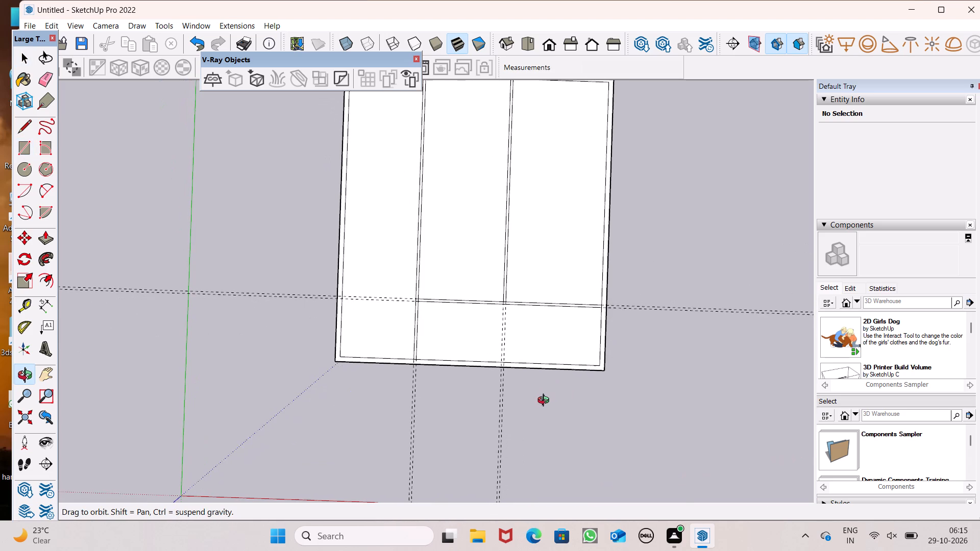
middle_drag(546, 402, 534, 417)
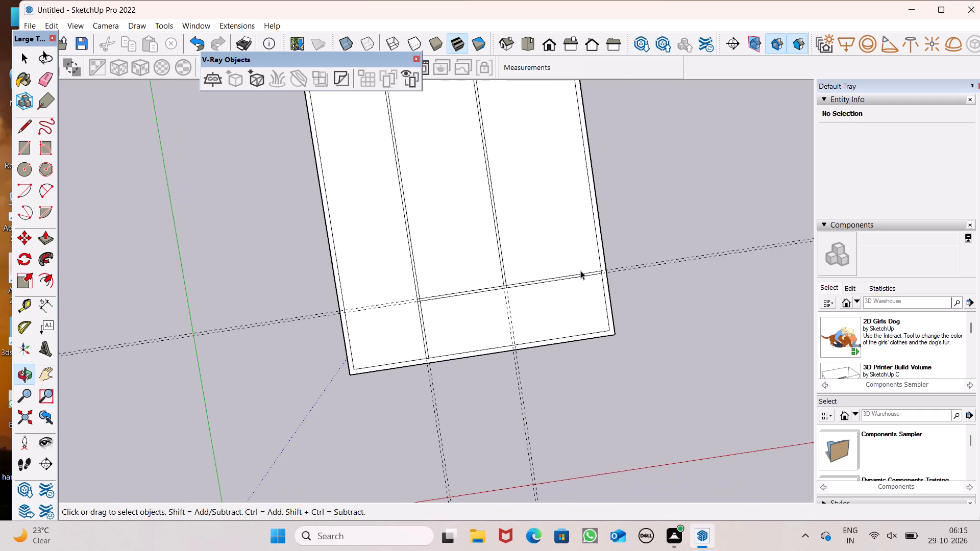
click(523, 48)
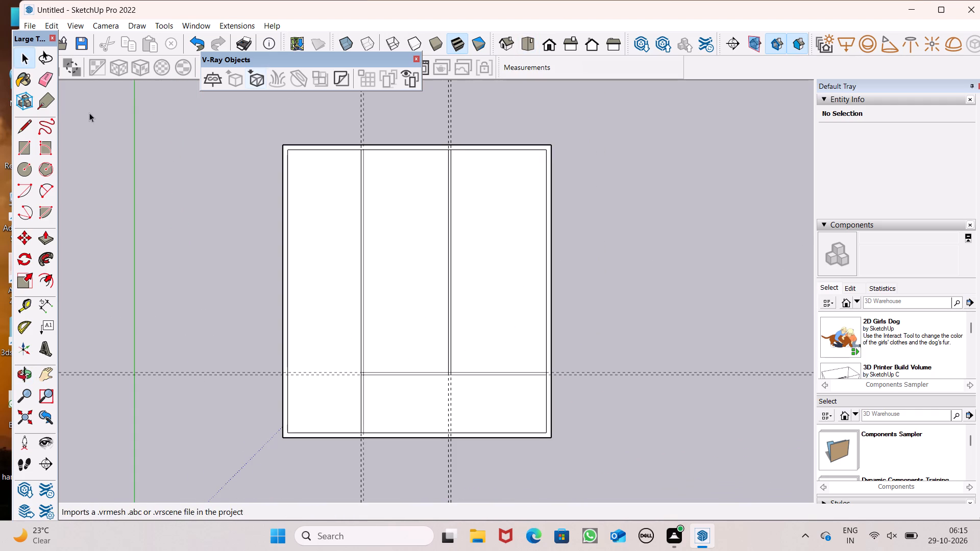
click(50, 79)
click(228, 369)
drag(221, 359, 228, 374)
drag(227, 346, 236, 381)
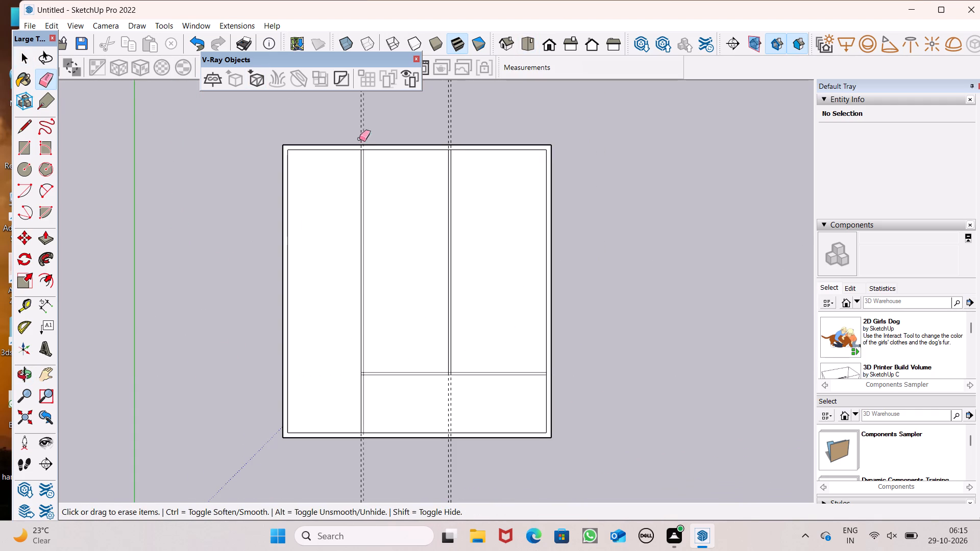
drag(361, 118, 458, 114)
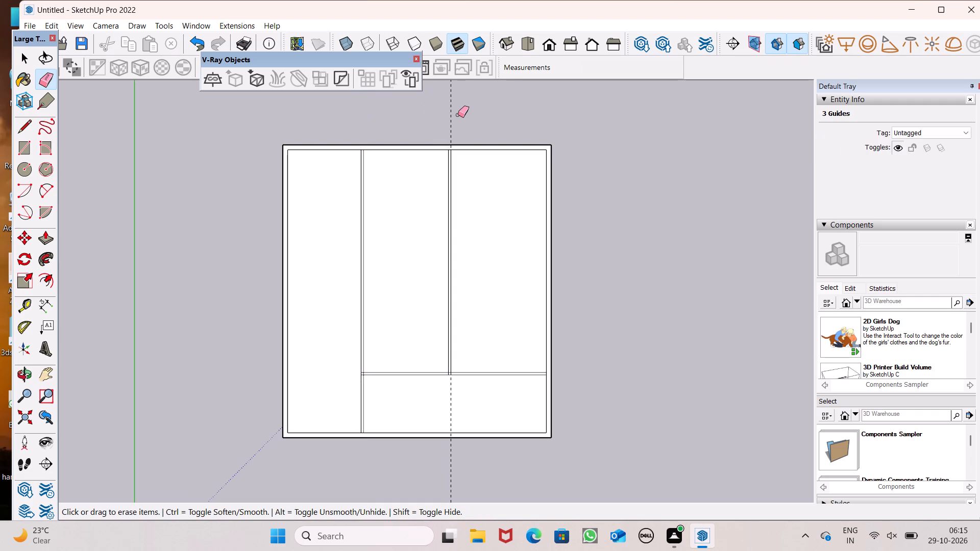
drag(458, 115, 449, 126)
Erase the overlapping edges where the second vertical partition meets the horizontal partition, opening the junction.
scroll(373, 126, down, 1)
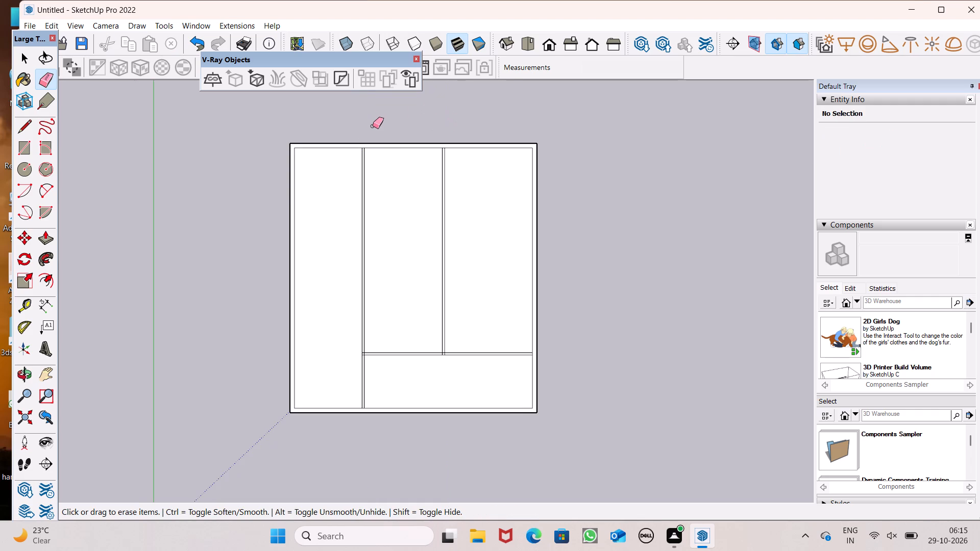
scroll(405, 217, down, 2)
scroll(465, 350, up, 6)
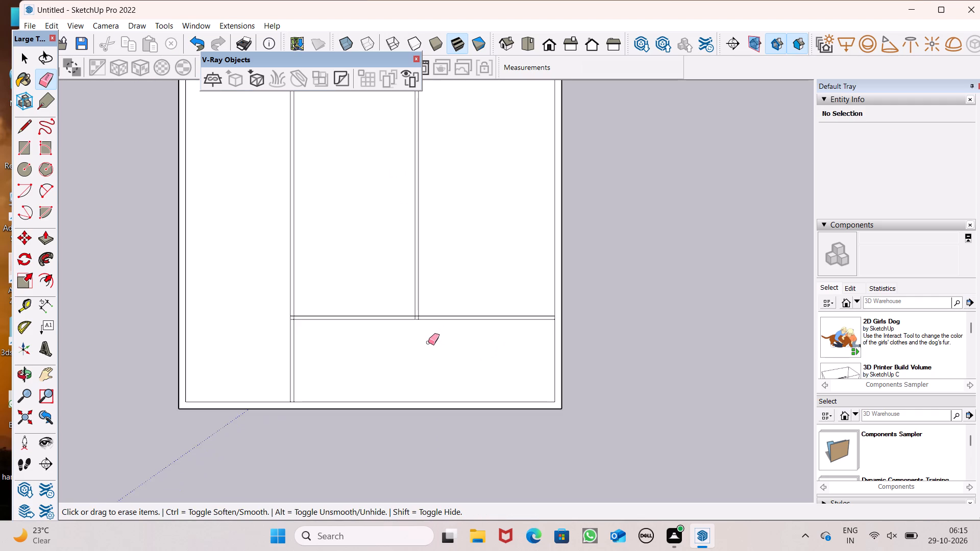
scroll(428, 342, up, 12)
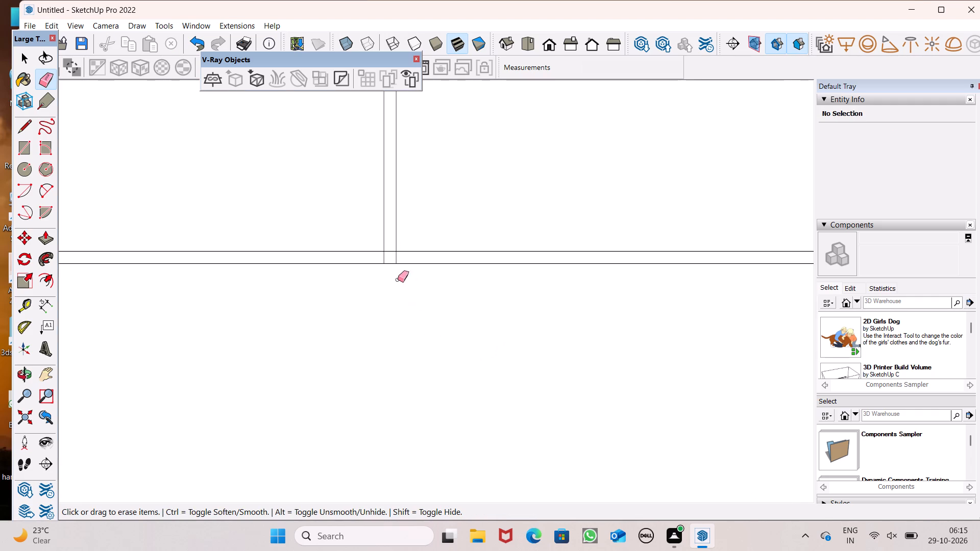
scroll(380, 242, up, 10)
drag(412, 262, 413, 267)
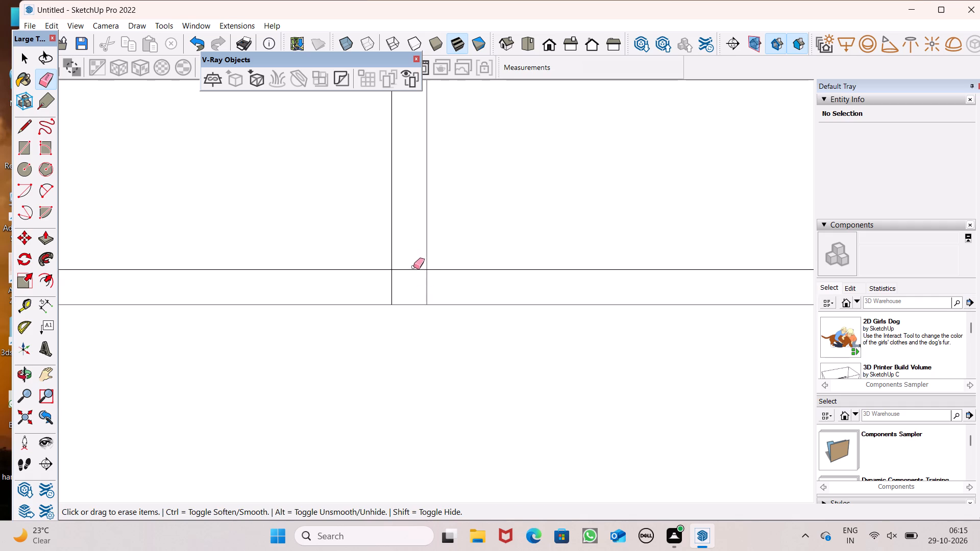
drag(413, 267, 389, 290)
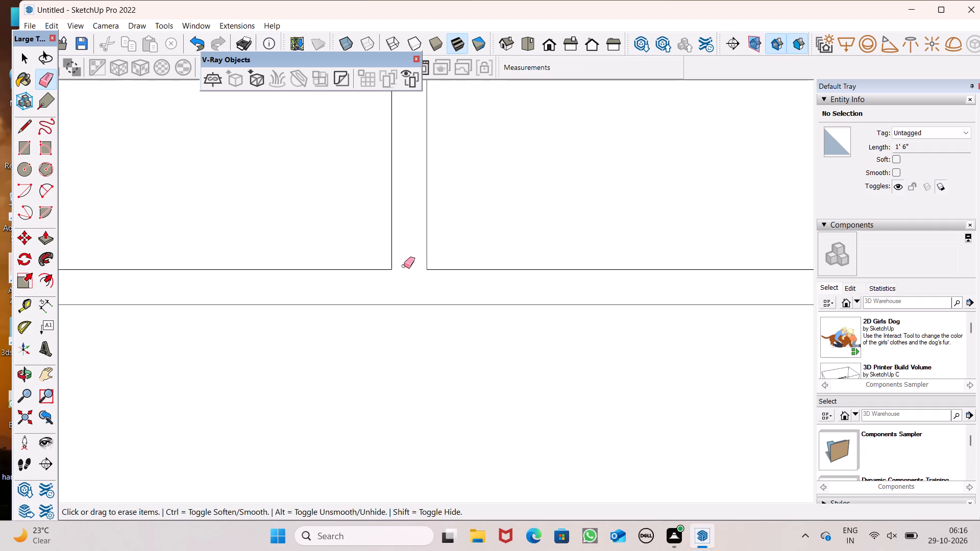
Erase the overlapping edges where the horizontal partition meets the first vertical partition, leaving that partition's far side intact.
scroll(486, 213, down, 12)
scroll(528, 225, down, 8)
scroll(238, 252, up, 5)
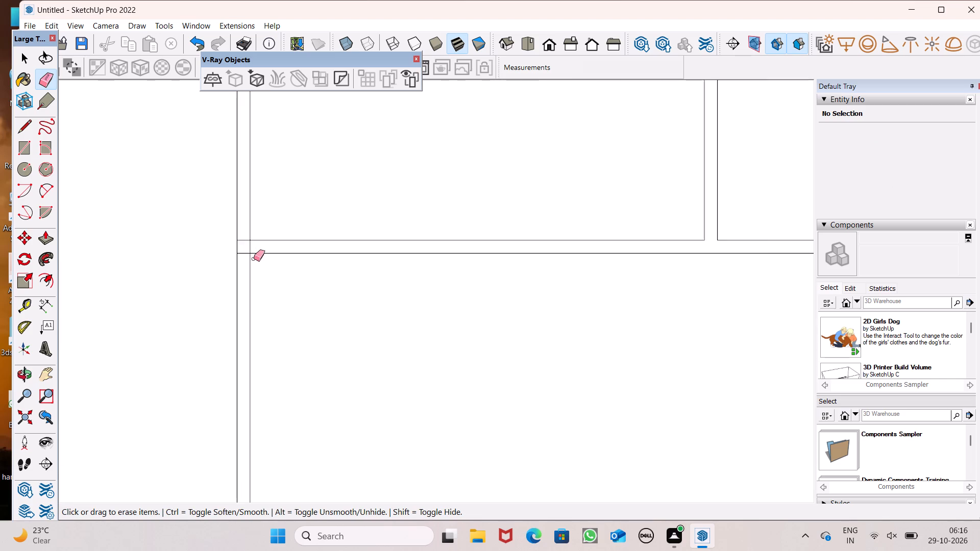
scroll(254, 259, up, 17)
scroll(242, 262, up, 5)
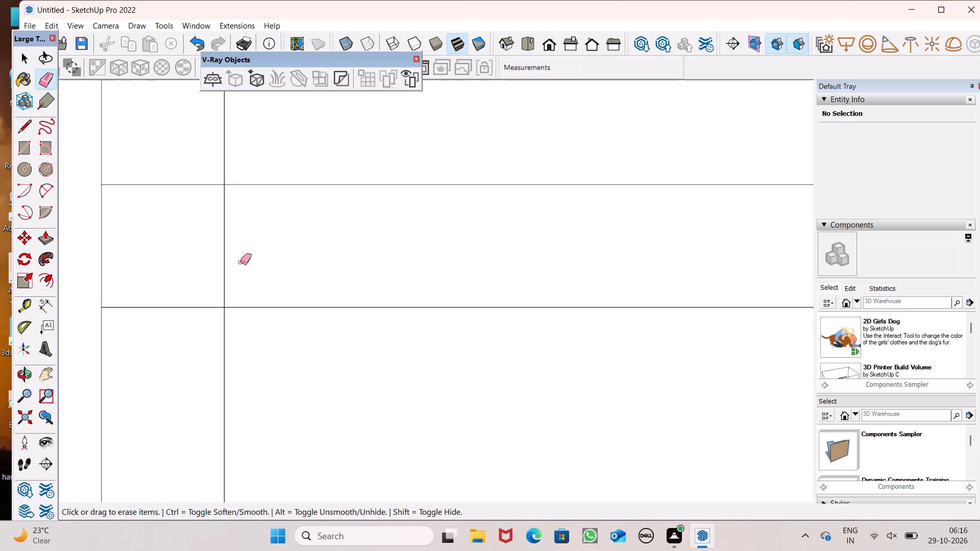
scroll(240, 262, up, 2)
drag(172, 172, 206, 311)
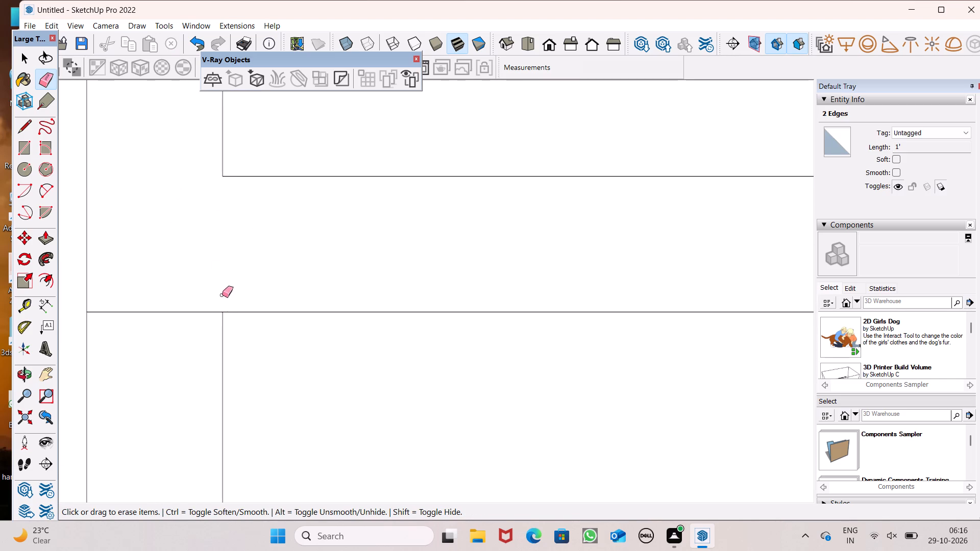
drag(210, 310, 206, 328)
Erase the short edge closing the first vertical partition's lower end where it meets the bottom outer wall.
scroll(224, 266, down, 5)
scroll(281, 306, down, 7)
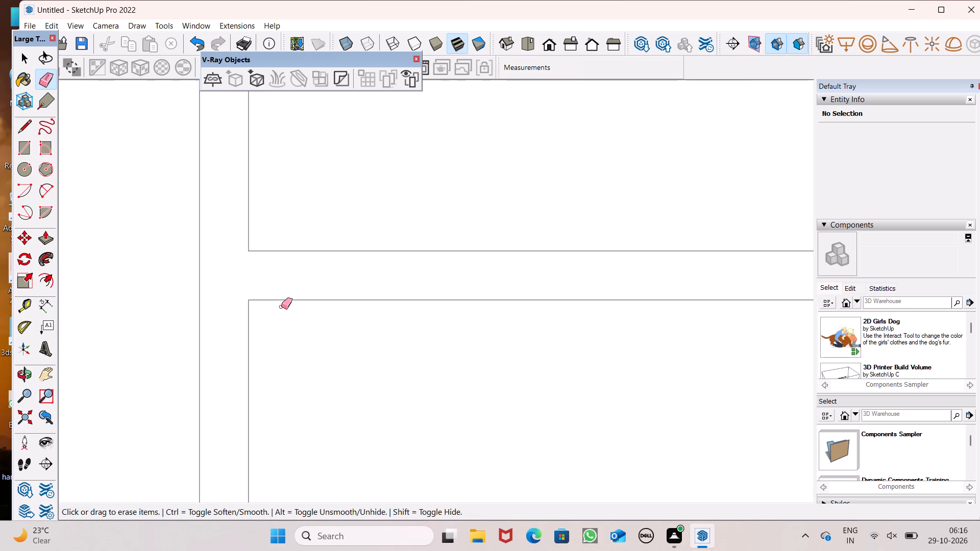
scroll(281, 308, down, 13)
scroll(235, 291, down, 10)
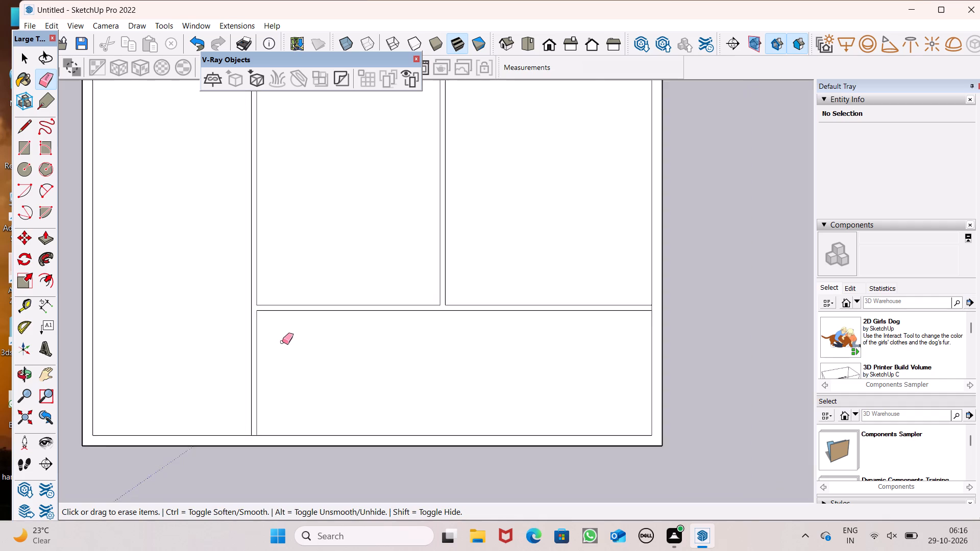
scroll(282, 342, down, 9)
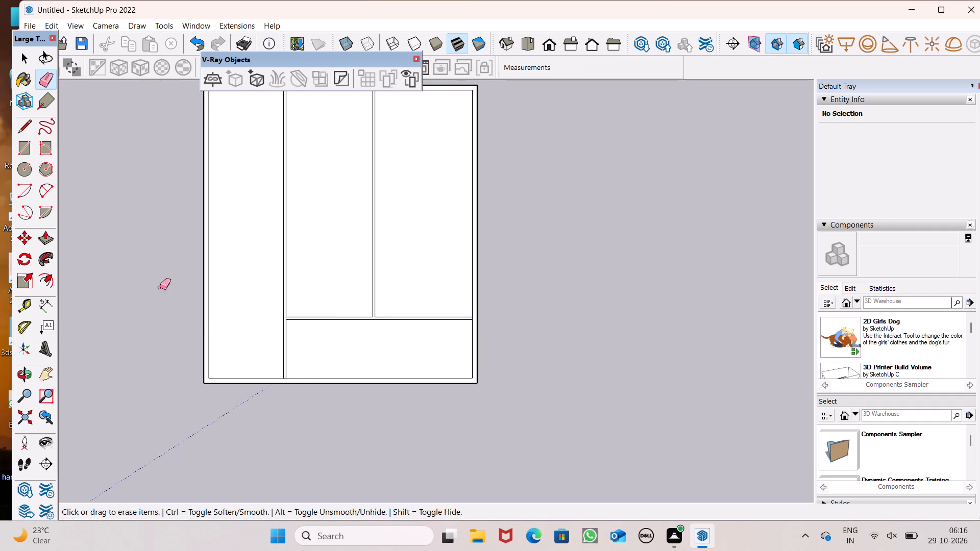
scroll(263, 361, up, 6)
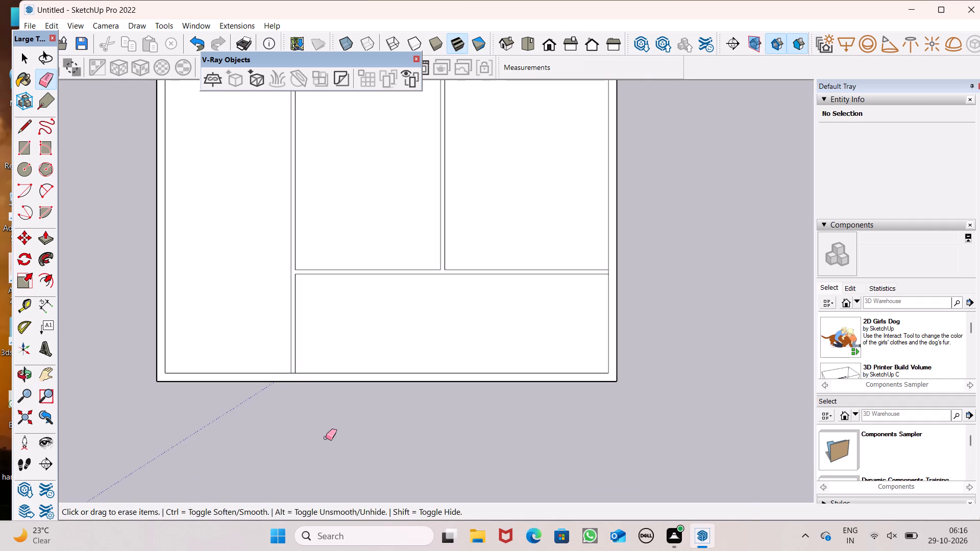
scroll(326, 438, up, 2)
scroll(268, 370, up, 4)
scroll(311, 372, up, 12)
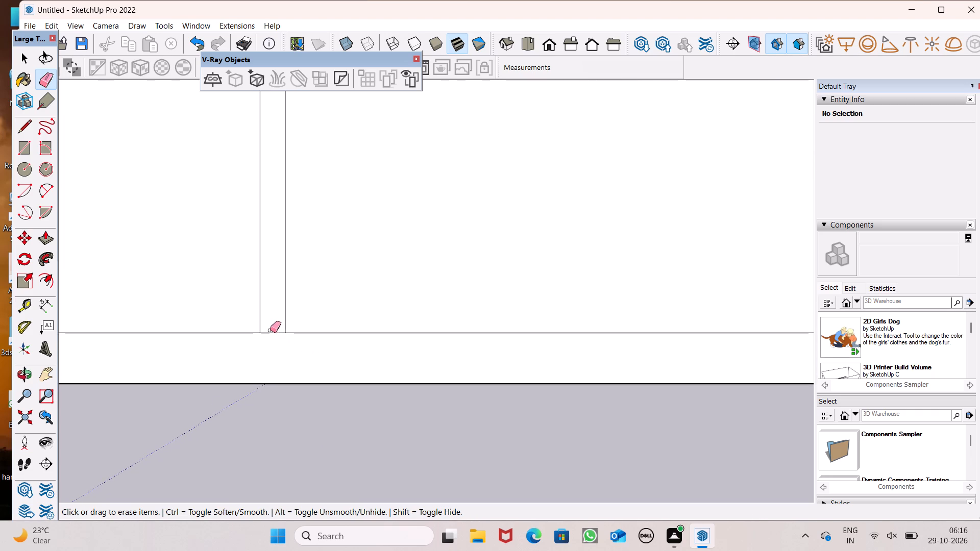
drag(270, 331, 271, 338)
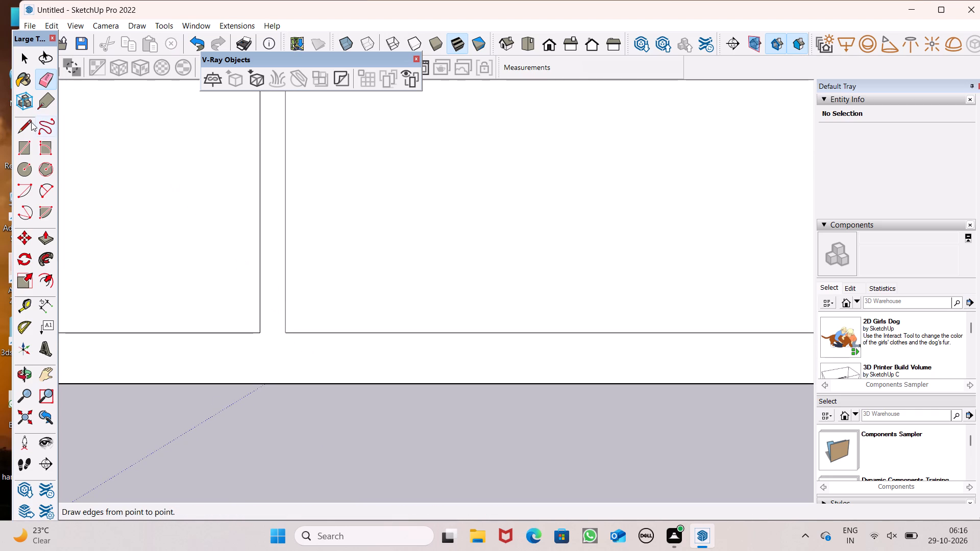
Draw a line across the bottom outer wall, from the bottom room's lower-left corner straight to the outer edge.
click(27, 121)
scroll(258, 185, down, 3)
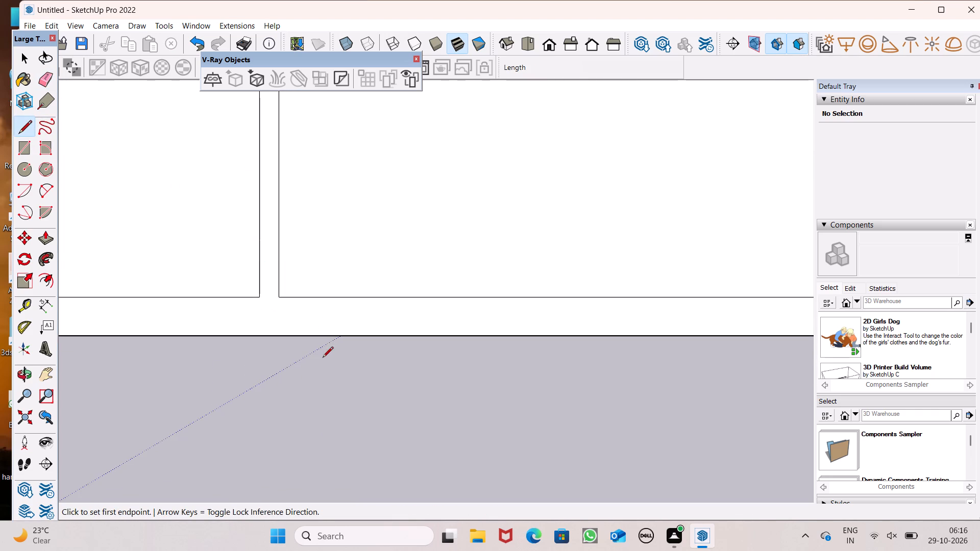
scroll(322, 356, up, 6)
click(250, 254)
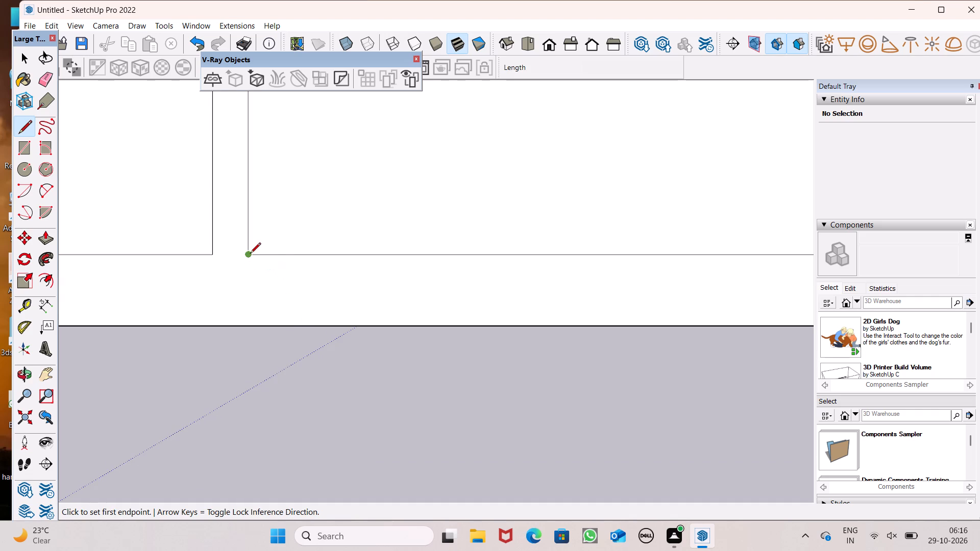
click(255, 325)
scroll(192, 207, down, 6)
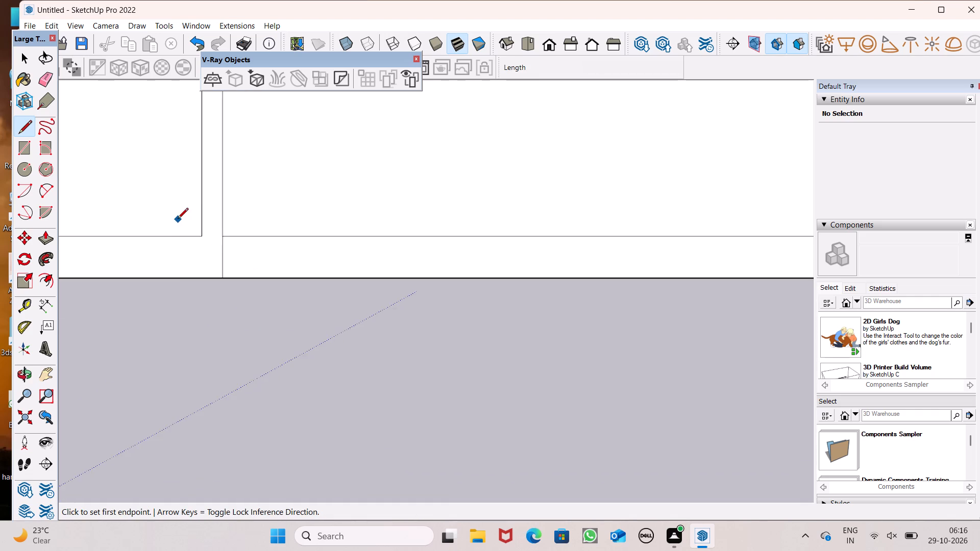
Draw a 1' line across the bottom outer wall, from the inner outline's bottom-right corner straight down to the outer edge.
scroll(181, 328, down, 13)
scroll(694, 321, up, 5)
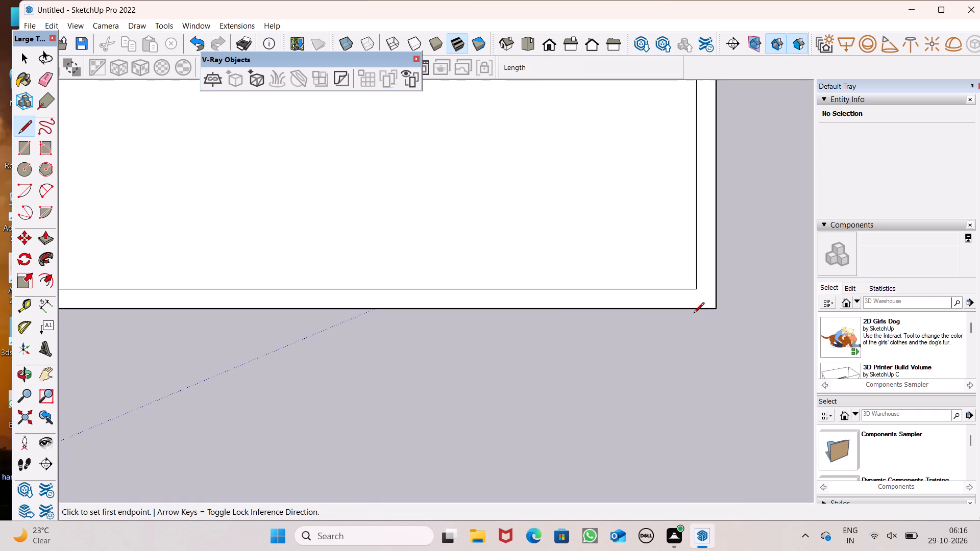
click(694, 288)
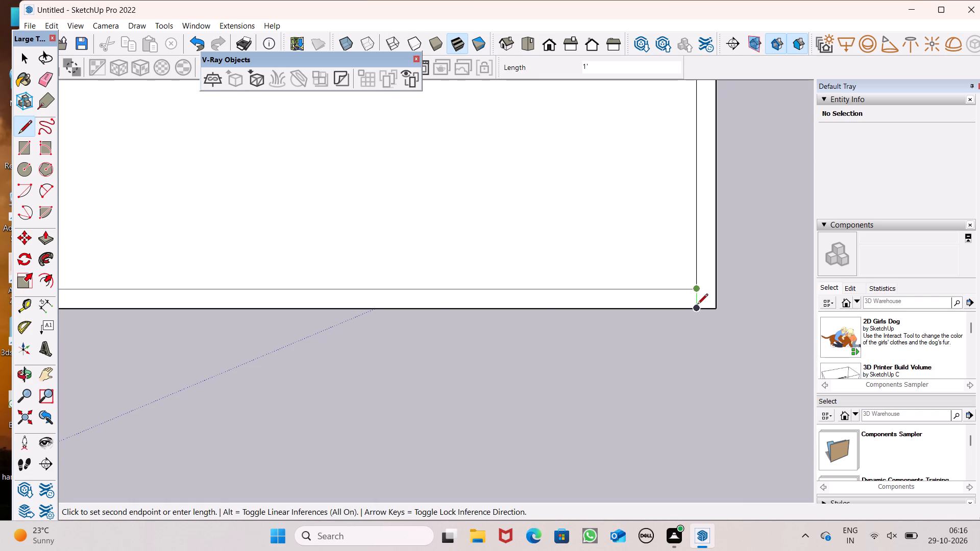
click(697, 305)
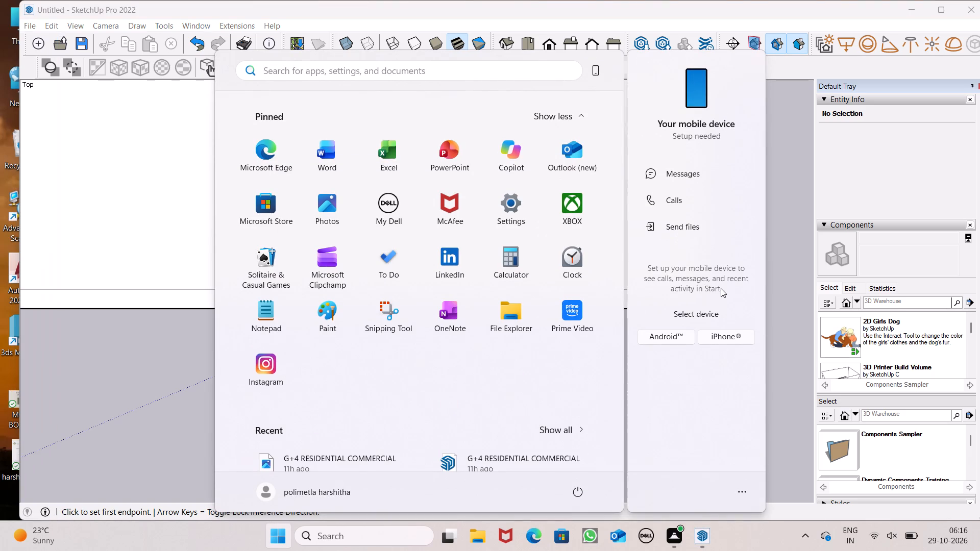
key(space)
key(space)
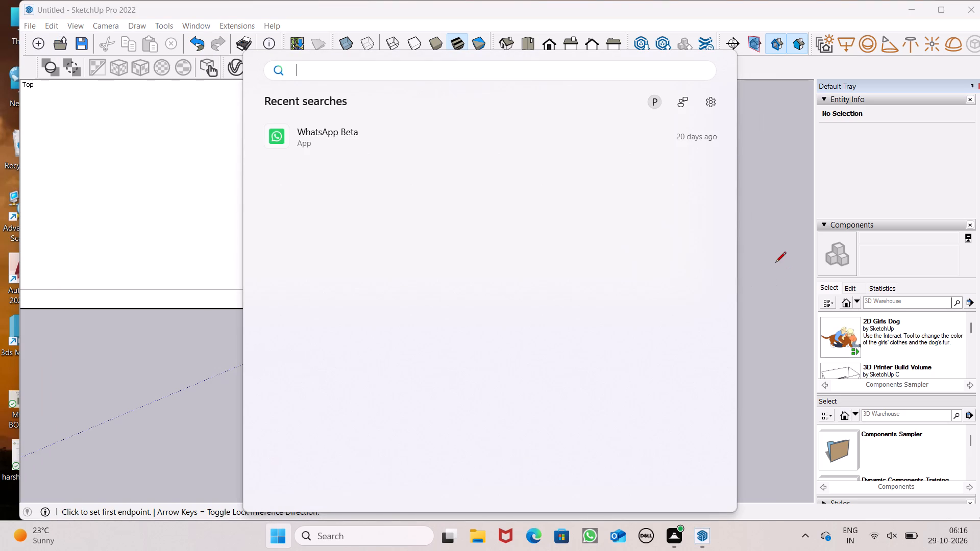
Erase the short edge closing the horizontal partition's right end where it meets the right outer wall.
click(775, 263)
key(space)
scroll(753, 265, down, 9)
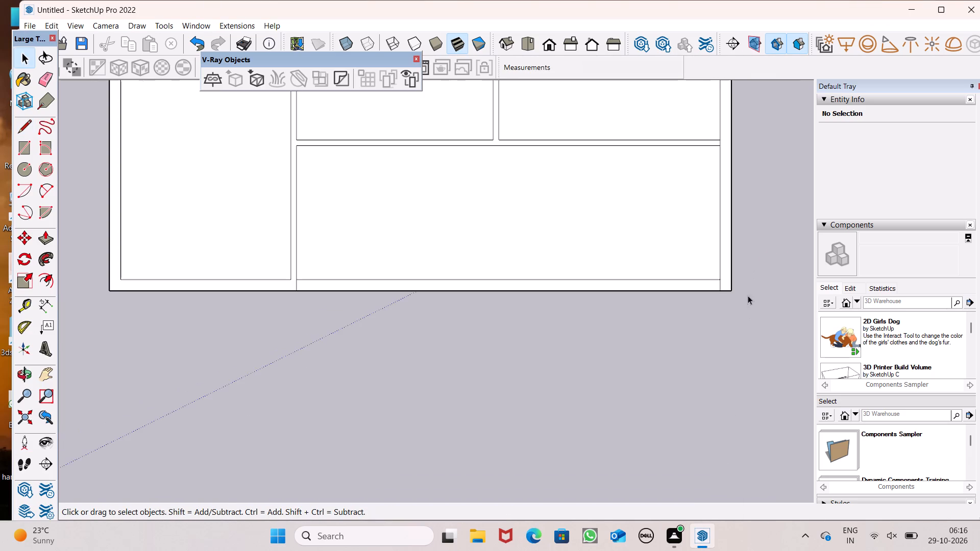
scroll(725, 348, down, 7)
scroll(428, 360, down, 7)
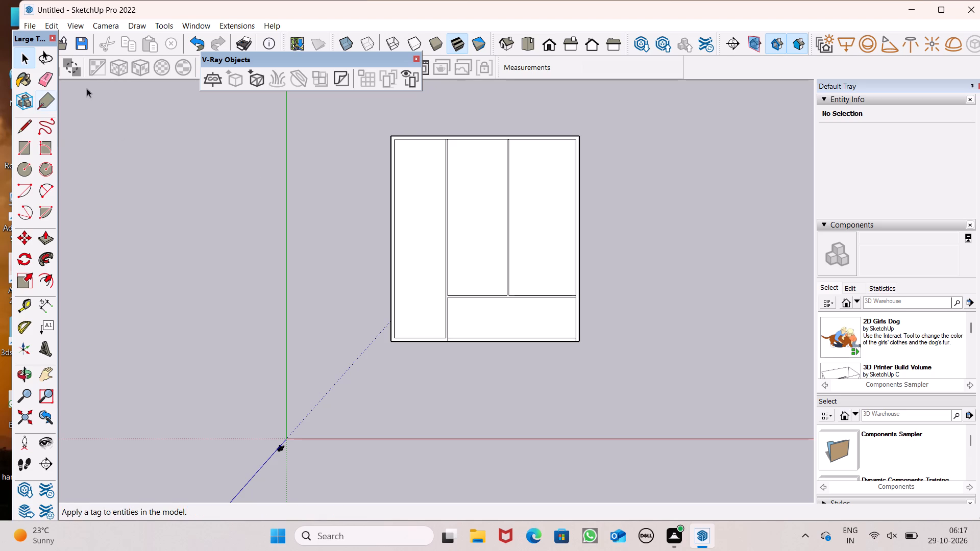
click(48, 77)
scroll(562, 288, up, 5)
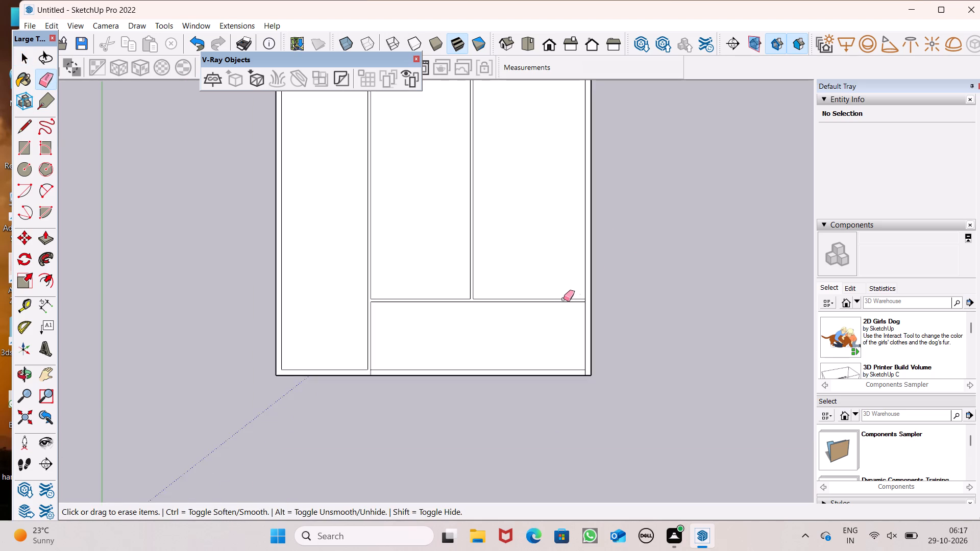
scroll(569, 302, up, 13)
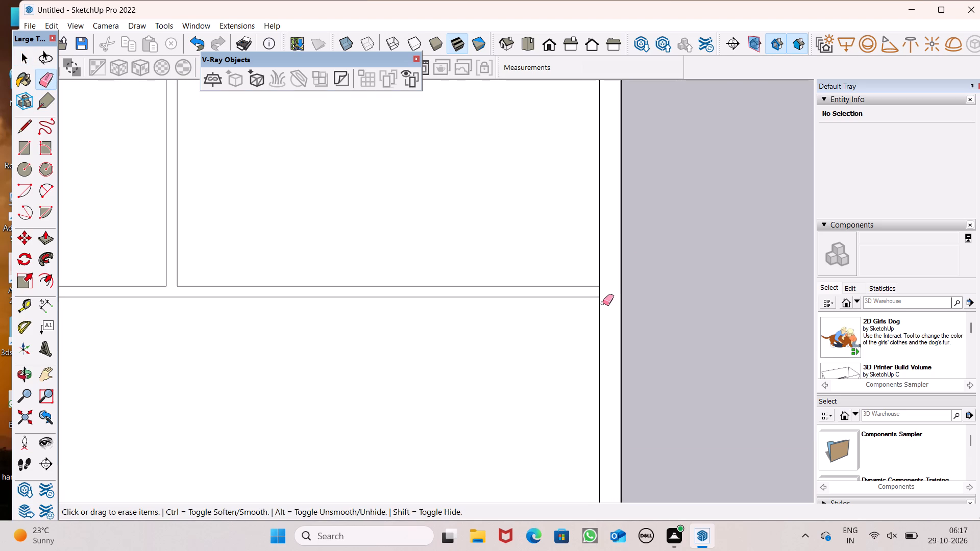
scroll(603, 303, up, 3)
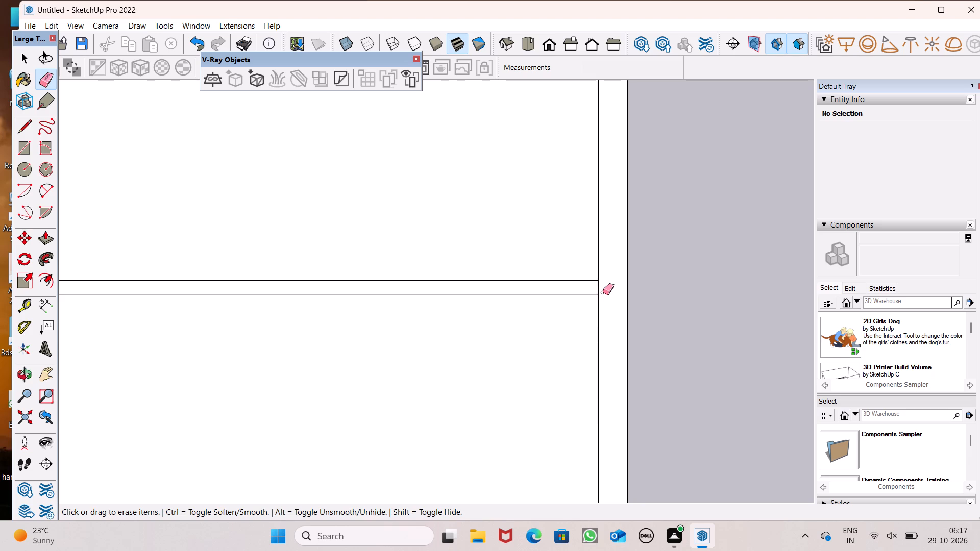
drag(603, 292, 597, 289)
Erase the short edge closing the first vertical partition's upper end where it meets the top outer wall.
scroll(718, 277, down, 9)
scroll(625, 280, down, 6)
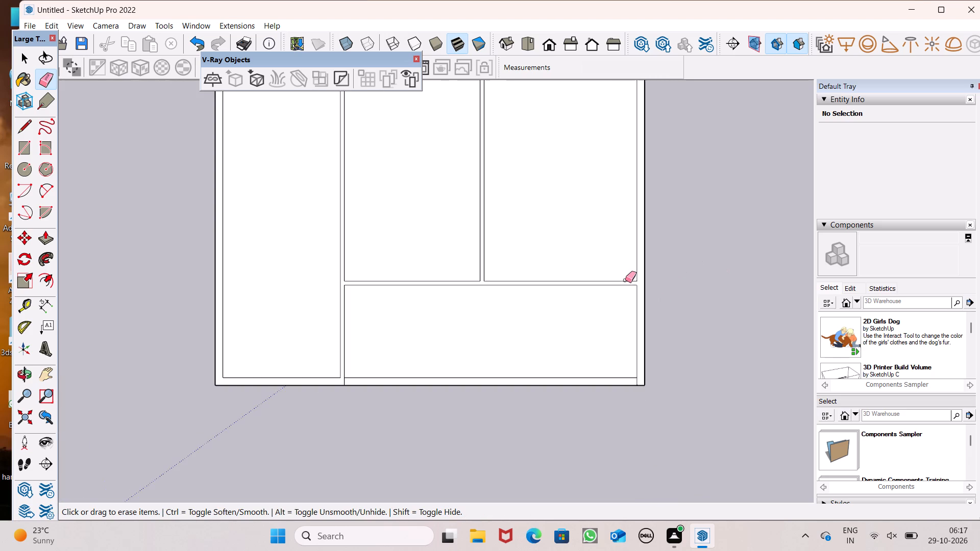
scroll(625, 280, down, 1)
scroll(497, 344, down, 5)
scroll(460, 312, down, 4)
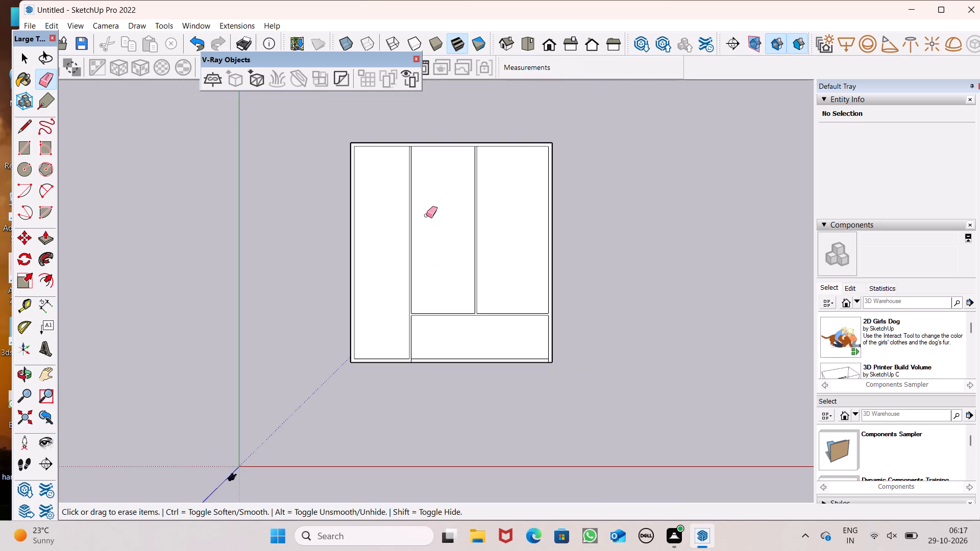
scroll(420, 209, up, 4)
scroll(410, 155, up, 6)
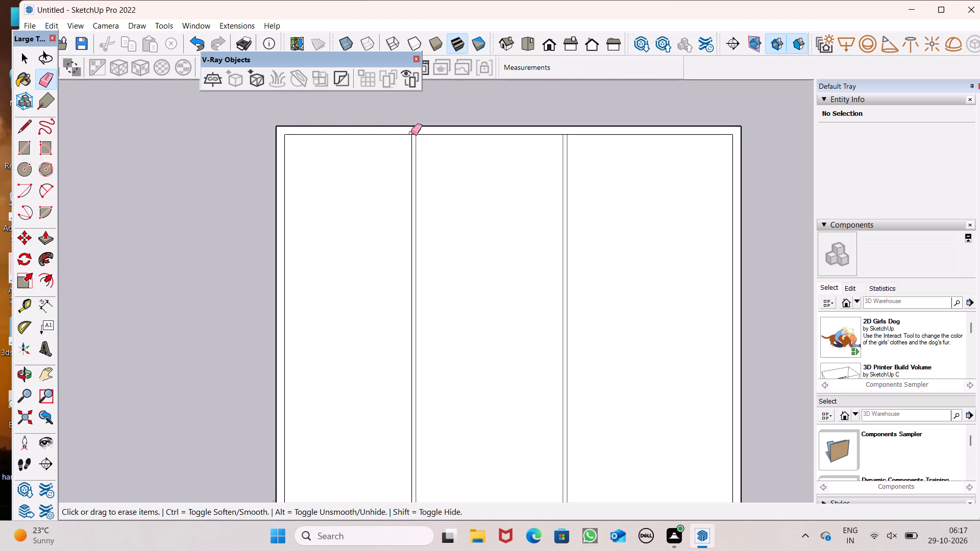
scroll(411, 133, up, 10)
drag(412, 136, 410, 143)
Erase the short edge closing the second vertical partition's upper end where it meets the top outer wall.
scroll(383, 183, down, 8)
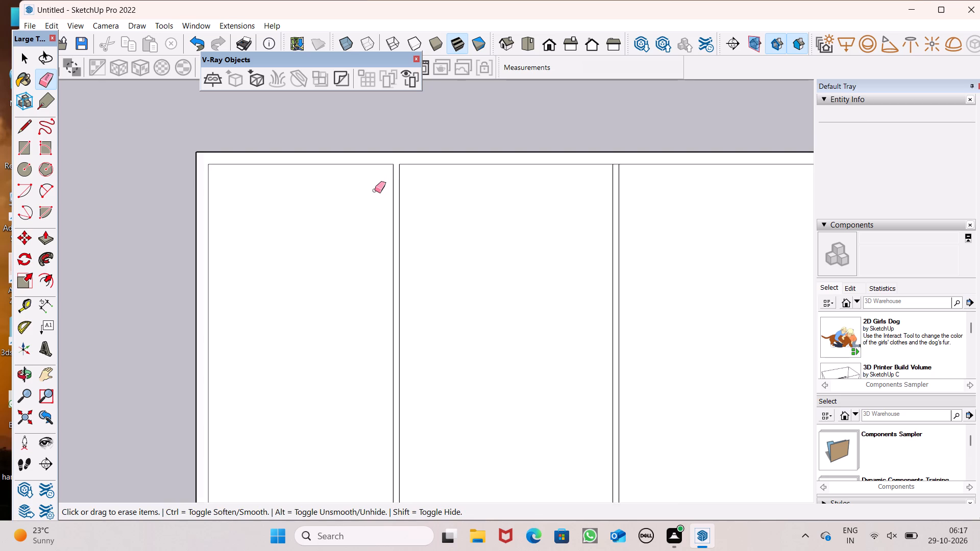
scroll(374, 191, down, 5)
scroll(557, 198, up, 5)
scroll(453, 155, up, 6)
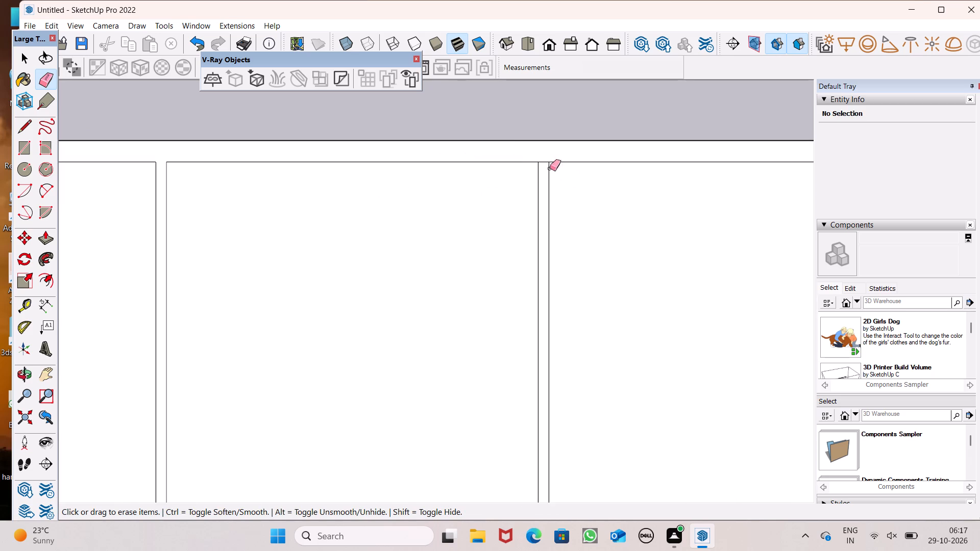
scroll(570, 182, up, 6)
click(542, 148)
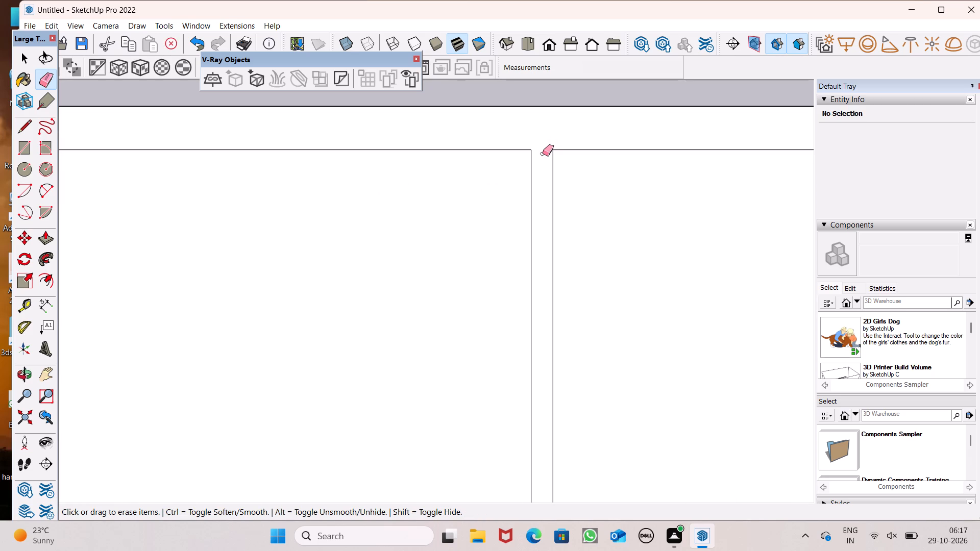
key(space)
Push/Pull the connected wall face up 10', leaving out the bottom outer wall strip in front of the bottom room.
scroll(543, 152, down, 11)
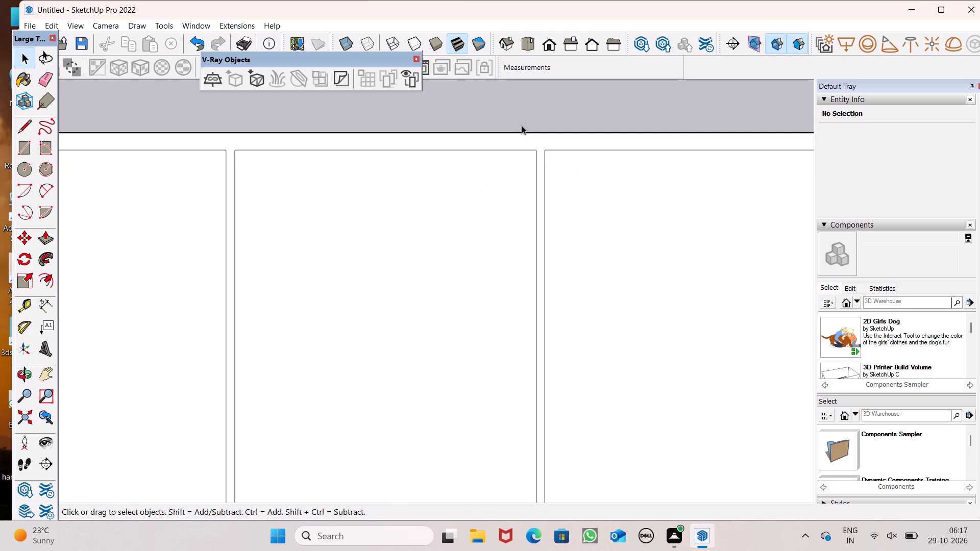
scroll(522, 126, down, 13)
scroll(598, 152, down, 3)
scroll(636, 408, up, 1)
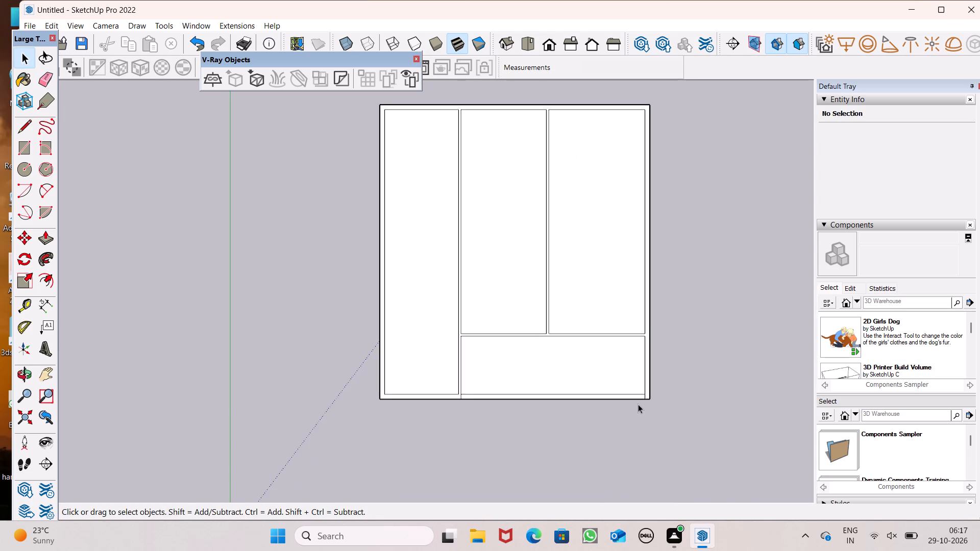
scroll(638, 404, up, 1)
click(38, 235)
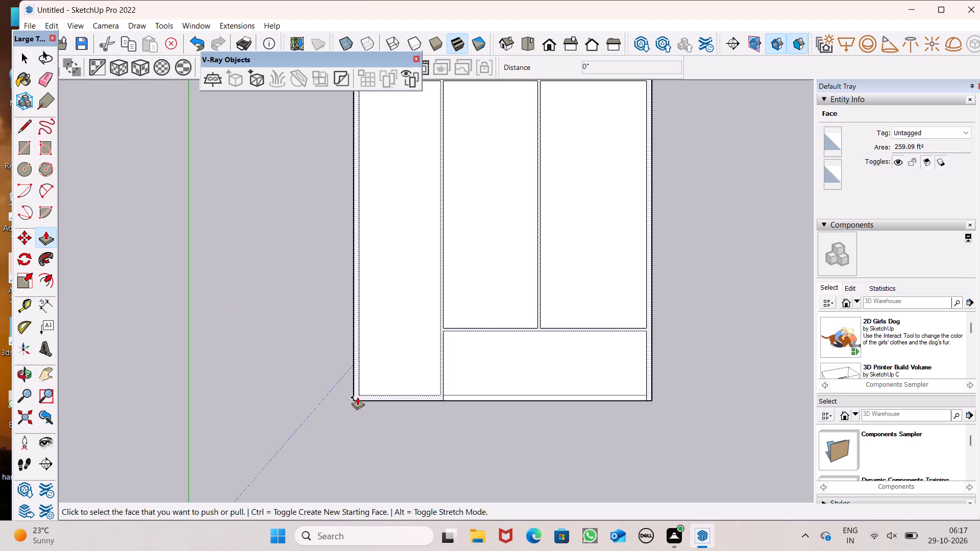
drag(358, 396, 272, 360)
text(10')
drag(272, 360, 272, 352)
key(Return)
Measure the raised wall's height at the front-left outer corner, from its top down to the slab, without placing a dimension.
scroll(272, 342, down, 3)
middle_drag(312, 345, 329, 133)
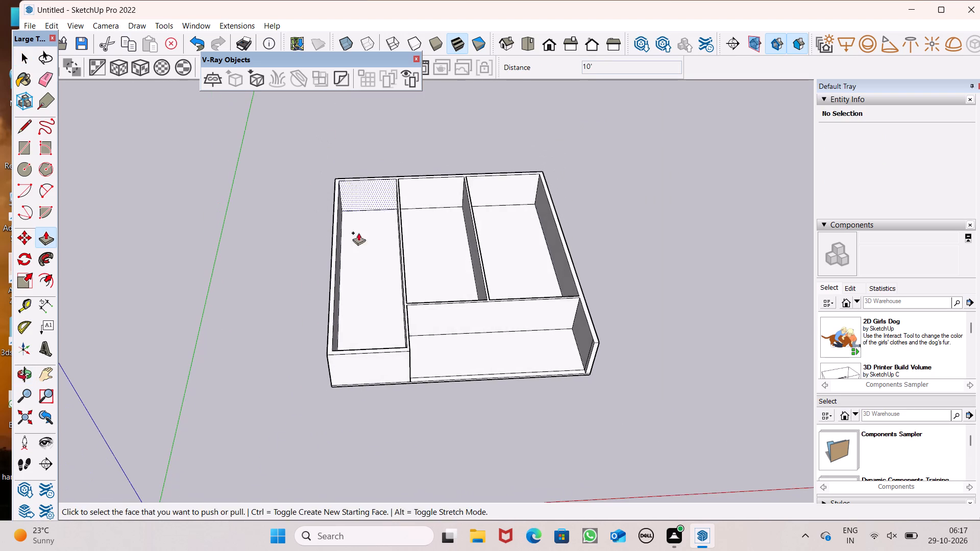
middle_drag(450, 327, 451, 162)
scroll(450, 322, up, 1)
scroll(375, 239, up, 3)
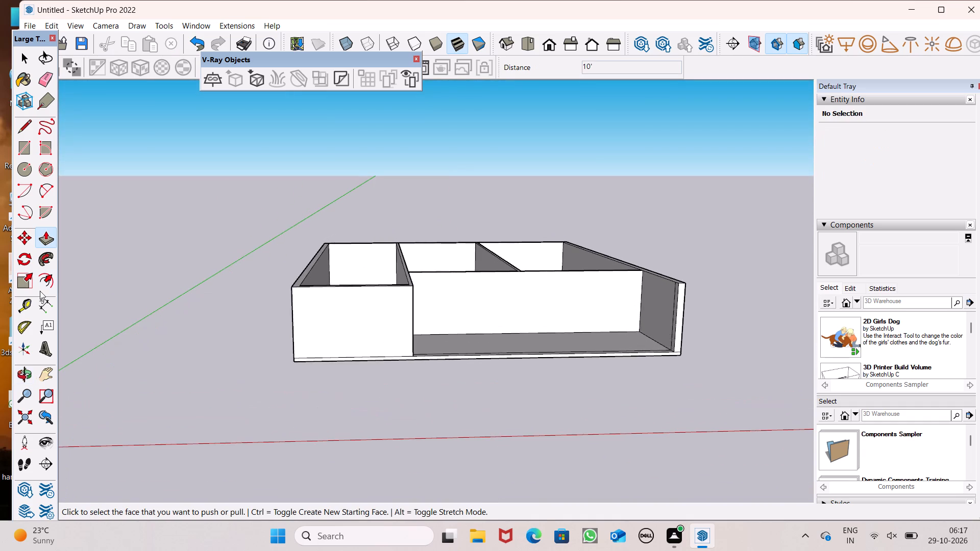
click(38, 309)
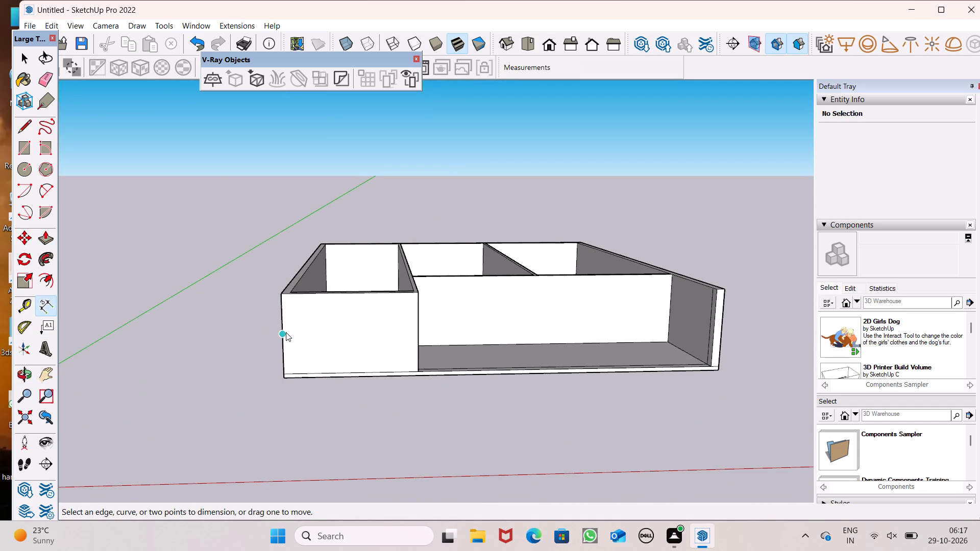
middle_drag(304, 337, 414, 304)
scroll(386, 278, up, 2)
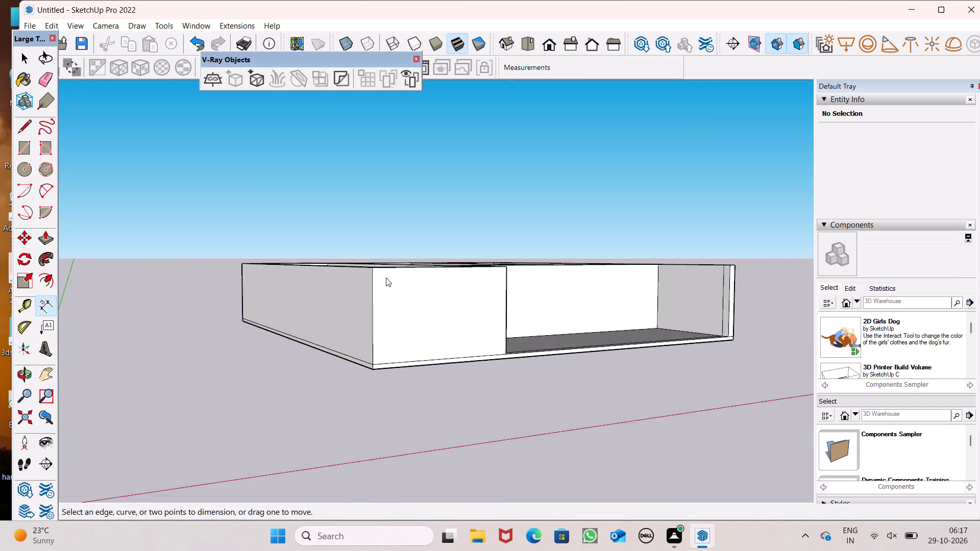
scroll(386, 278, up, 3)
click(364, 266)
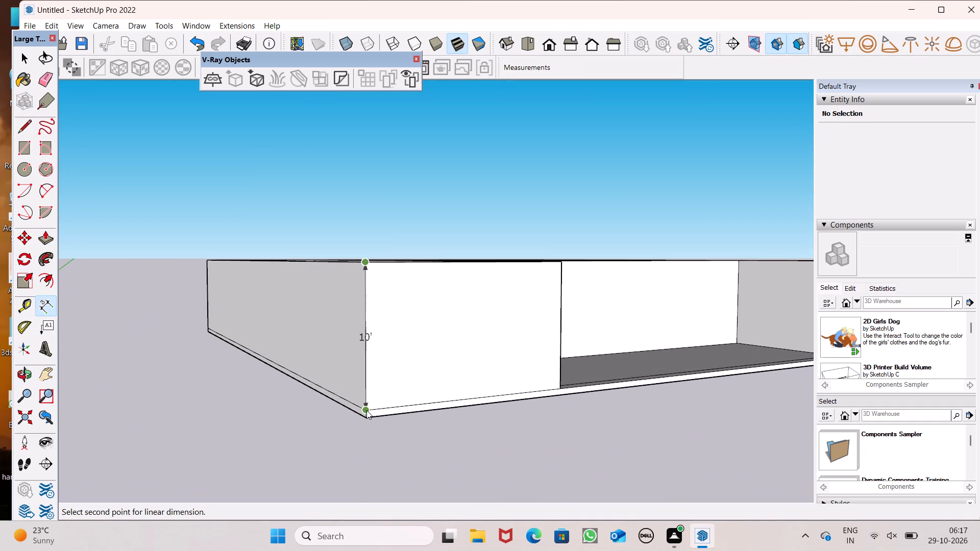
click(364, 410)
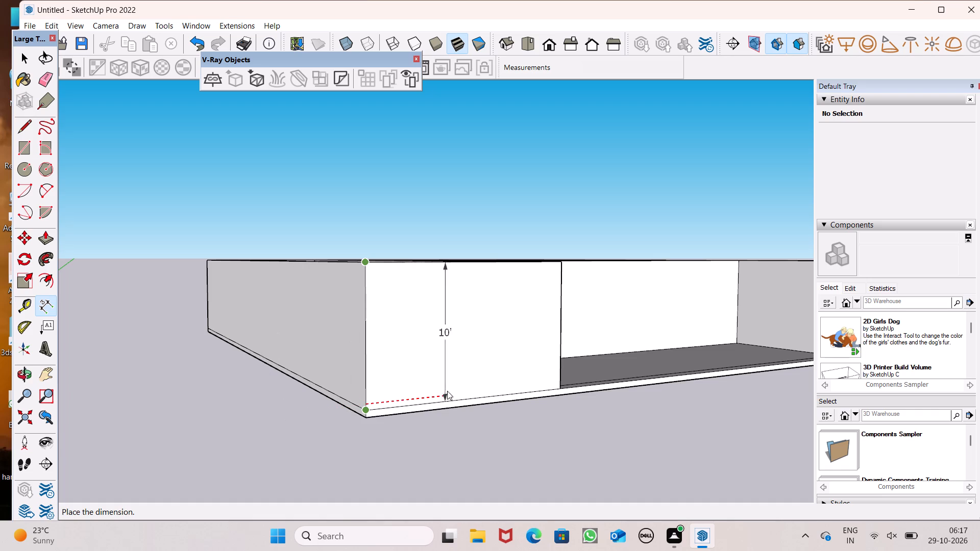
middle_drag(500, 408, 359, 435)
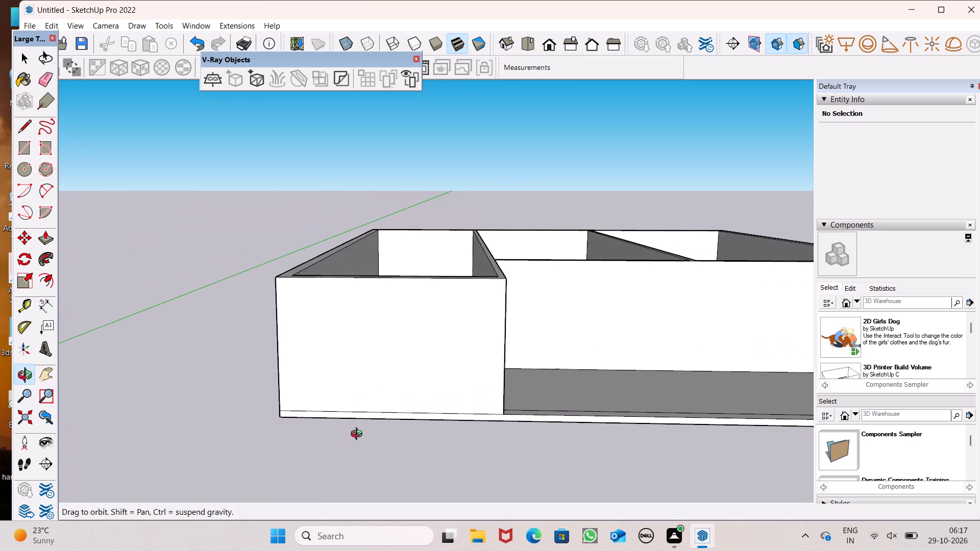
middle_drag(359, 435, 338, 432)
scroll(337, 432, up, 1)
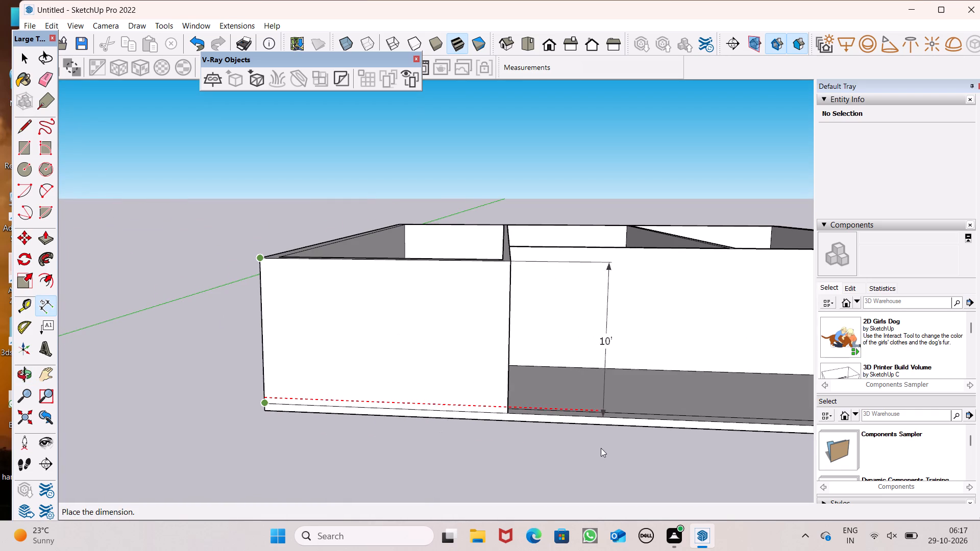
key(space)
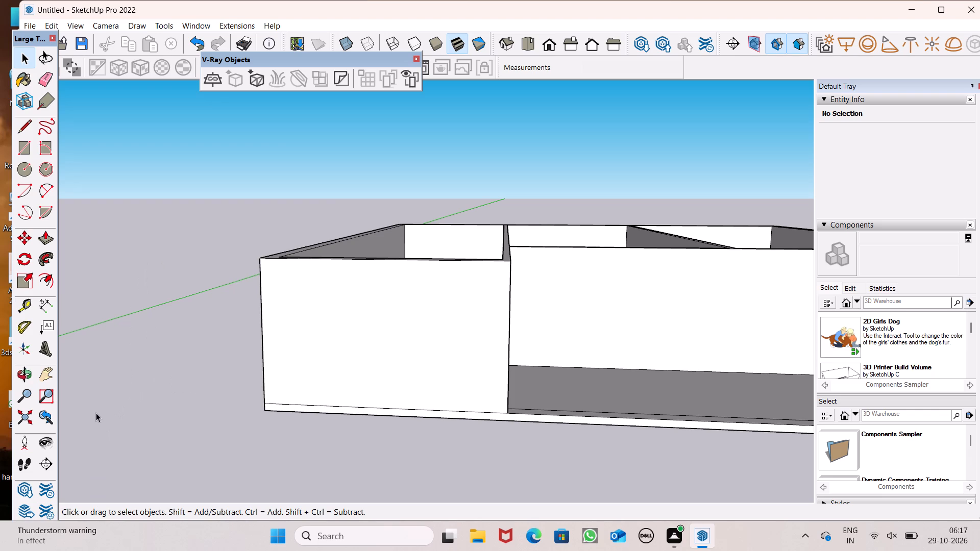
Examine the raised walls and the open-fronted room from the front, the sides and above.
scroll(76, 303, down, 9)
middle_drag(156, 311, 39, 316)
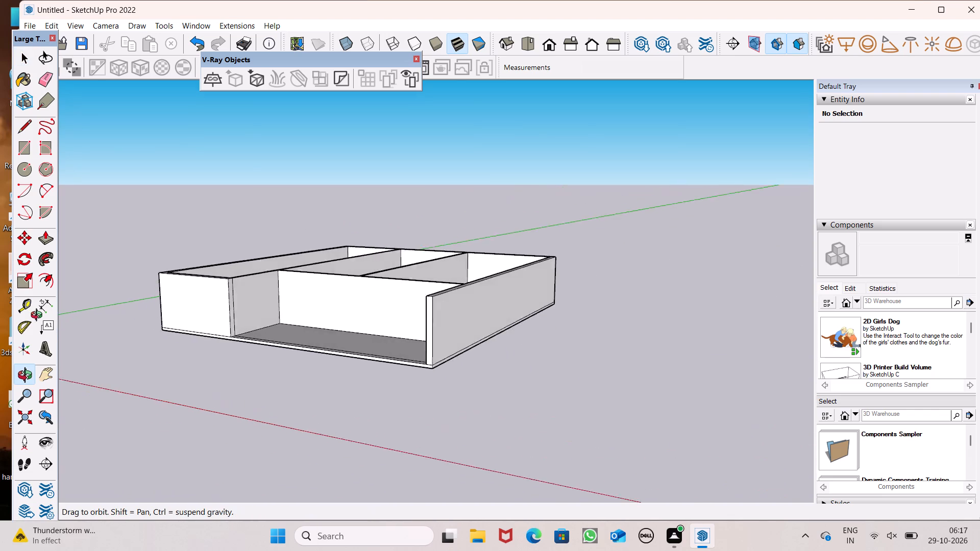
middle_drag(39, 316, 193, 288)
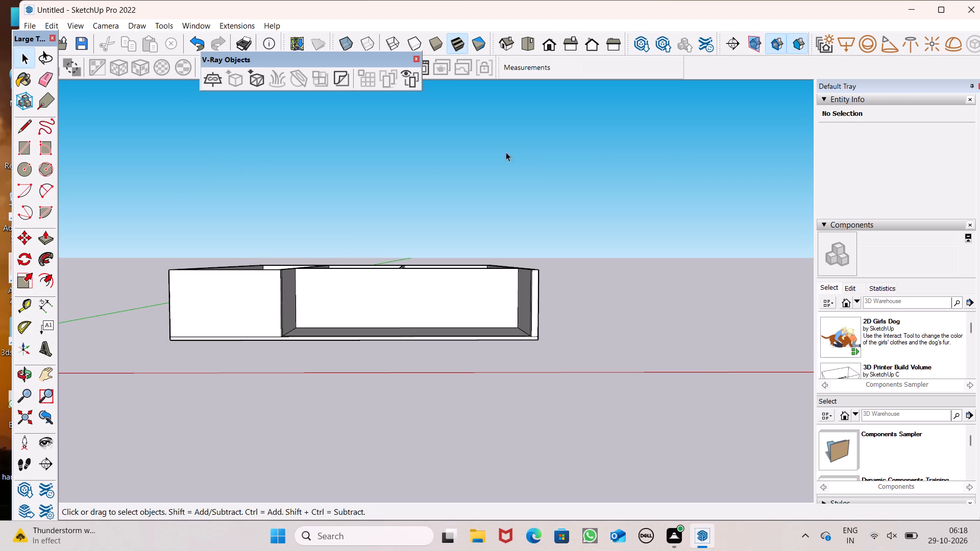
scroll(511, 240, down, 13)
middle_drag(519, 230, 518, 292)
scroll(561, 379, up, 1)
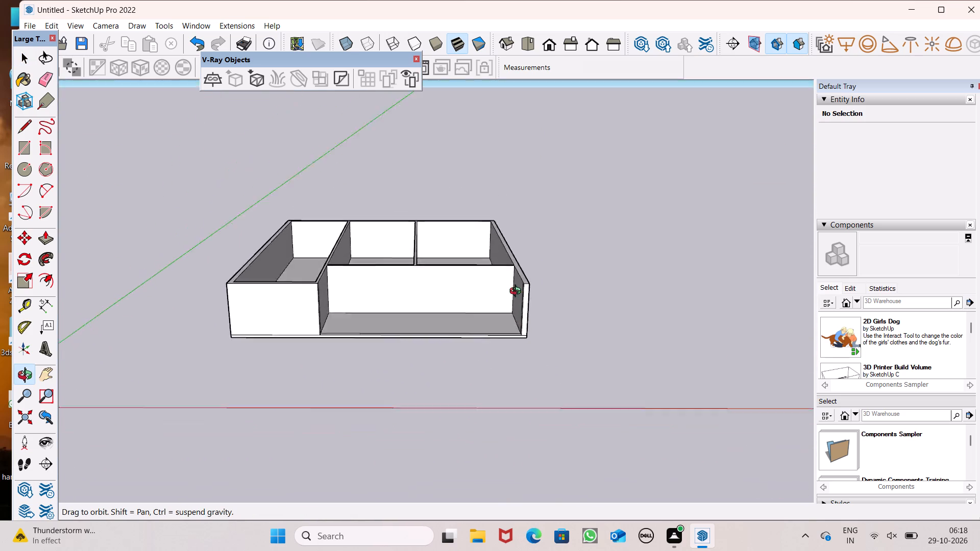
middle_drag(518, 292, 579, 237)
middle_drag(536, 254, 546, 244)
middle_drag(558, 237, 570, 231)
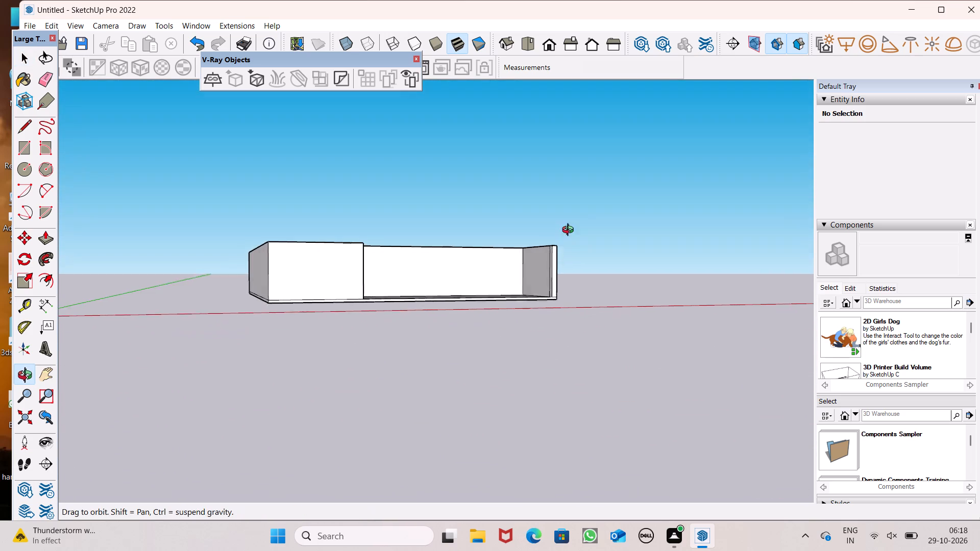
middle_drag(570, 231, 579, 230)
scroll(379, 252, up, 1)
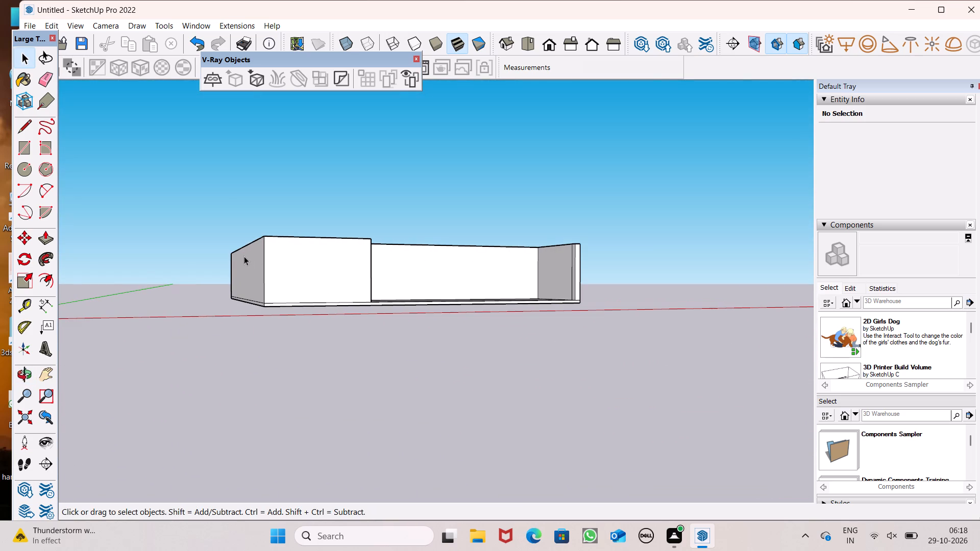
scroll(378, 230, down, 3)
middle_drag(493, 259, 403, 543)
scroll(389, 359, up, 1)
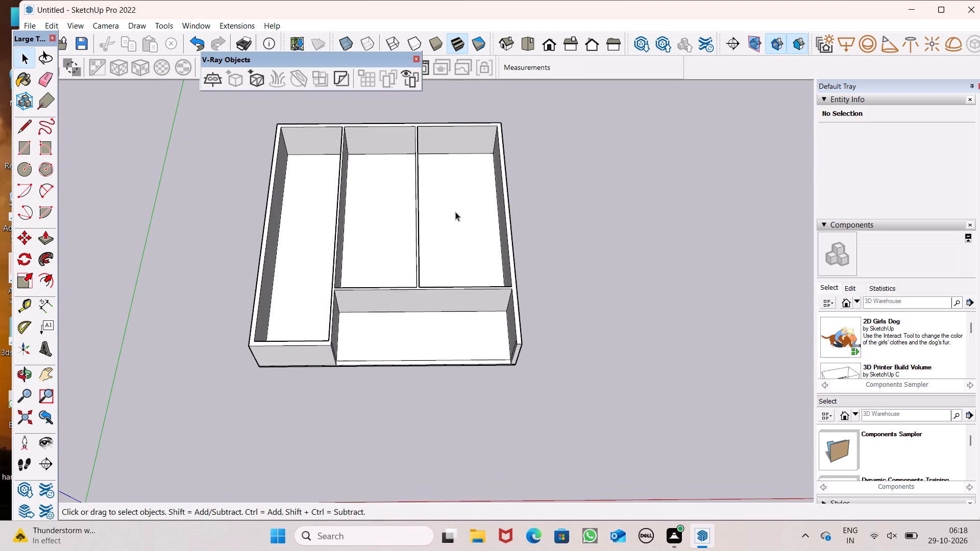
click(533, 44)
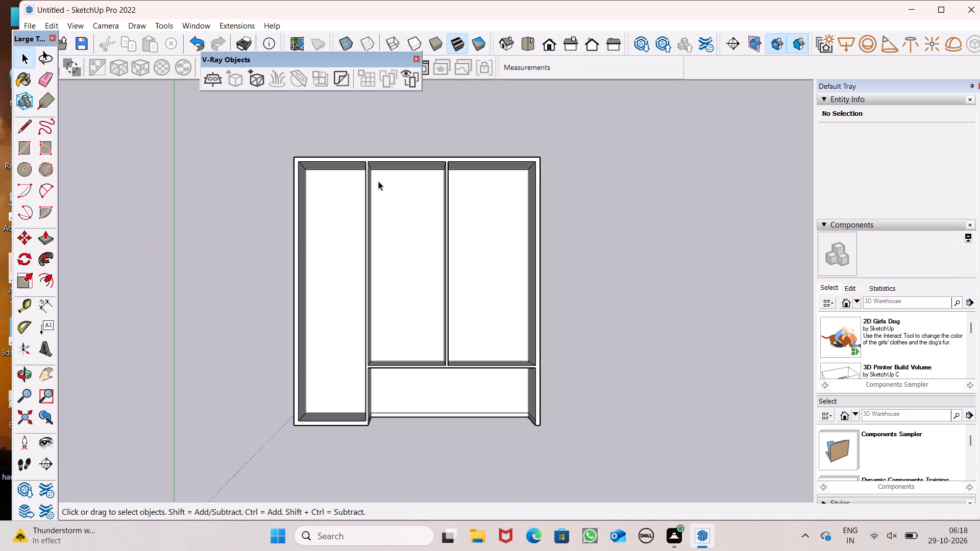
scroll(401, 346, down, 1)
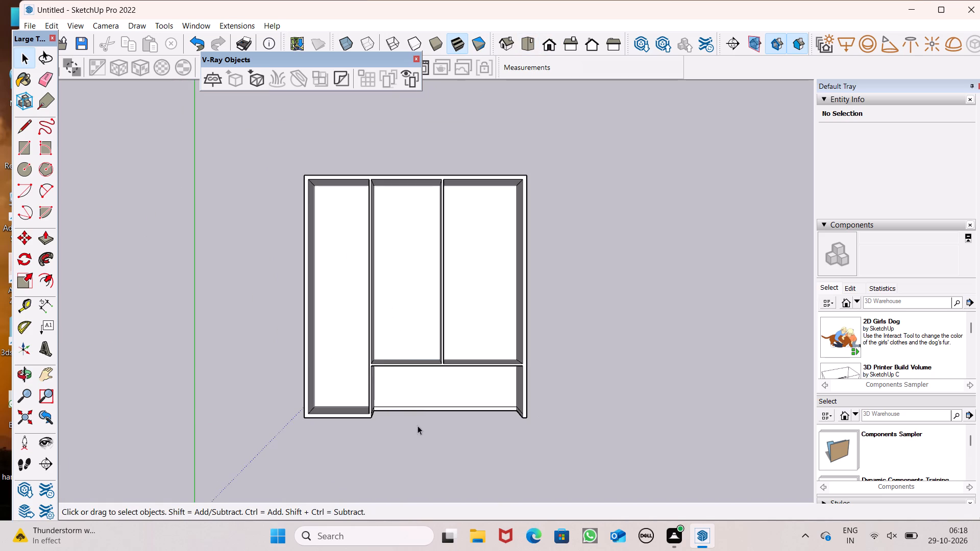
middle_drag(395, 405, 403, 158)
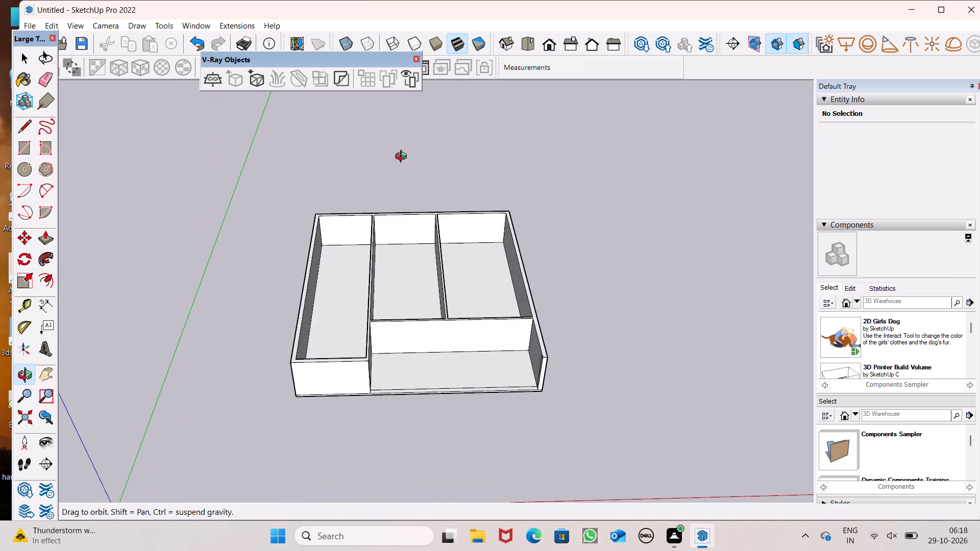
middle_drag(403, 158, 375, 28)
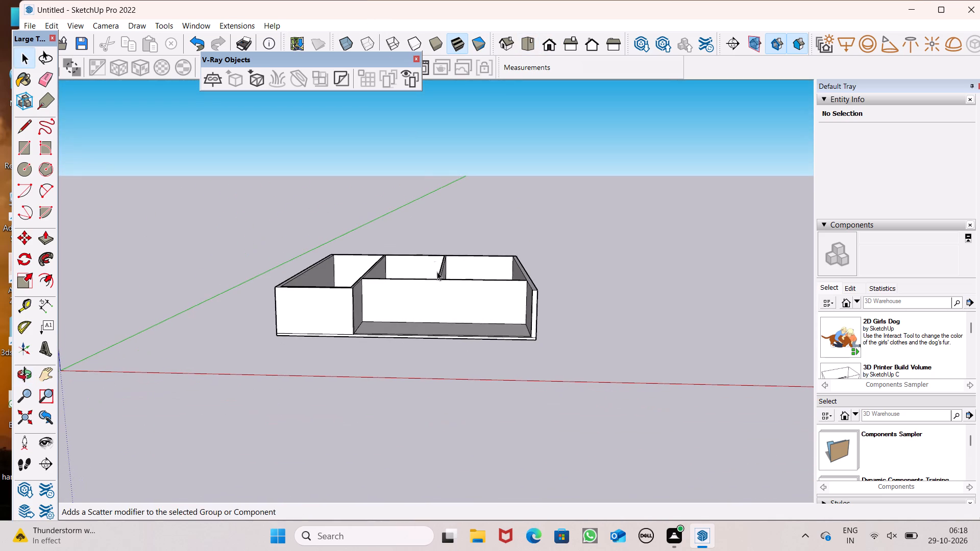
middle_drag(448, 283, 468, 266)
scroll(445, 256, up, 4)
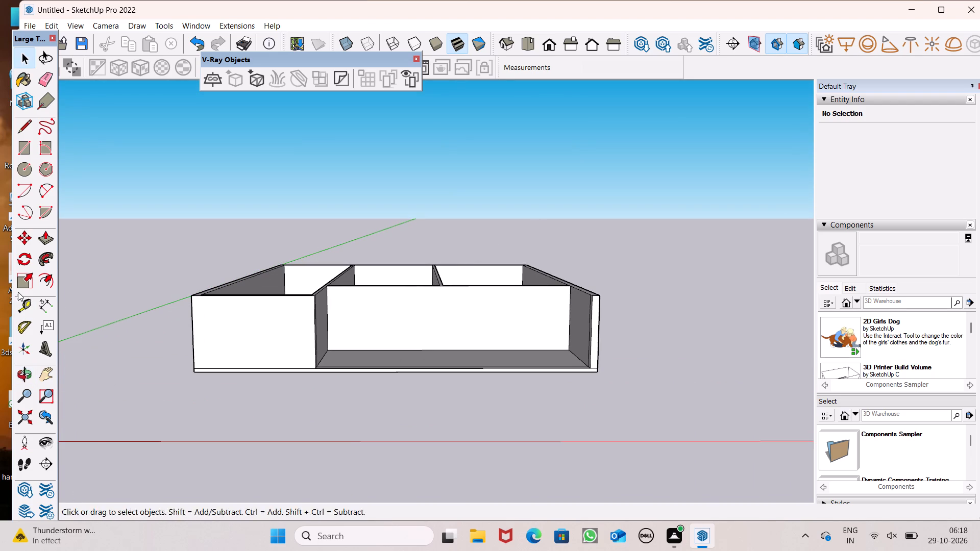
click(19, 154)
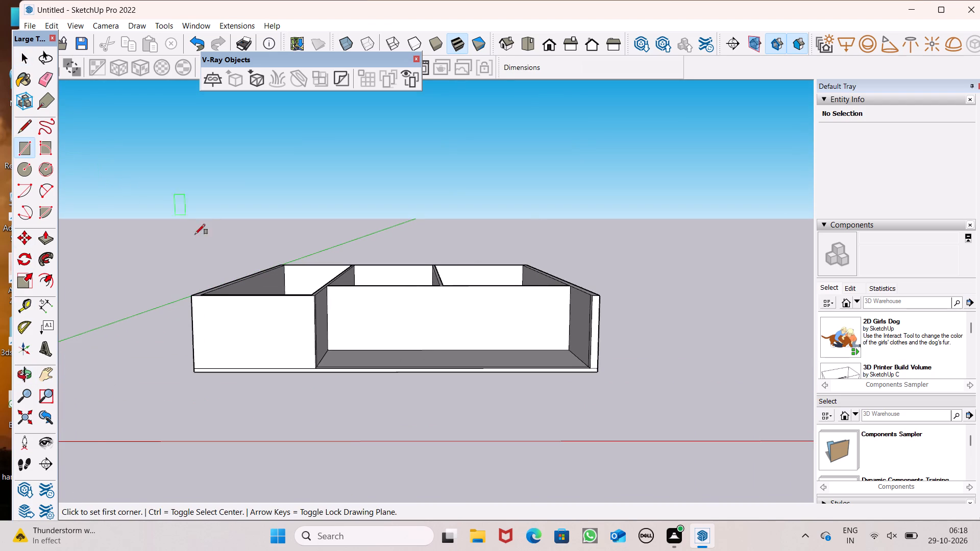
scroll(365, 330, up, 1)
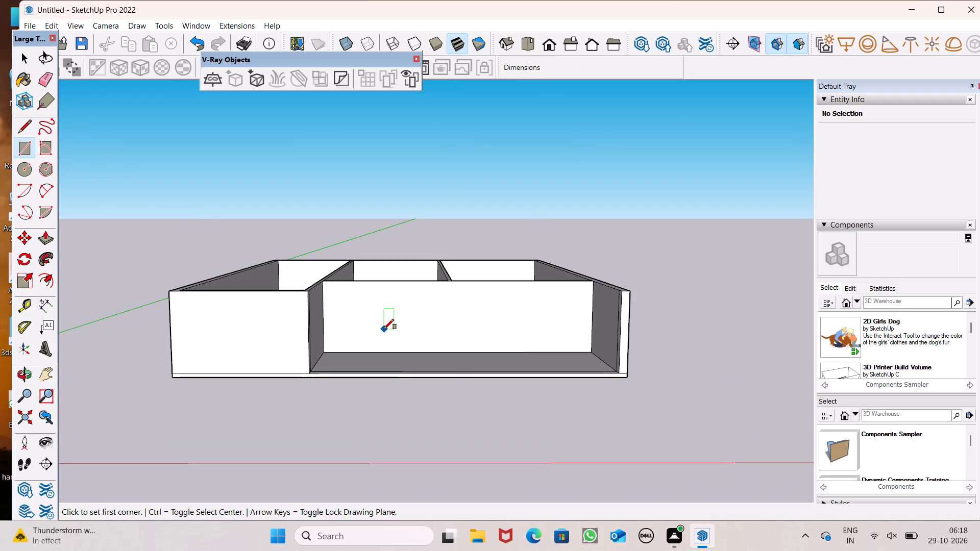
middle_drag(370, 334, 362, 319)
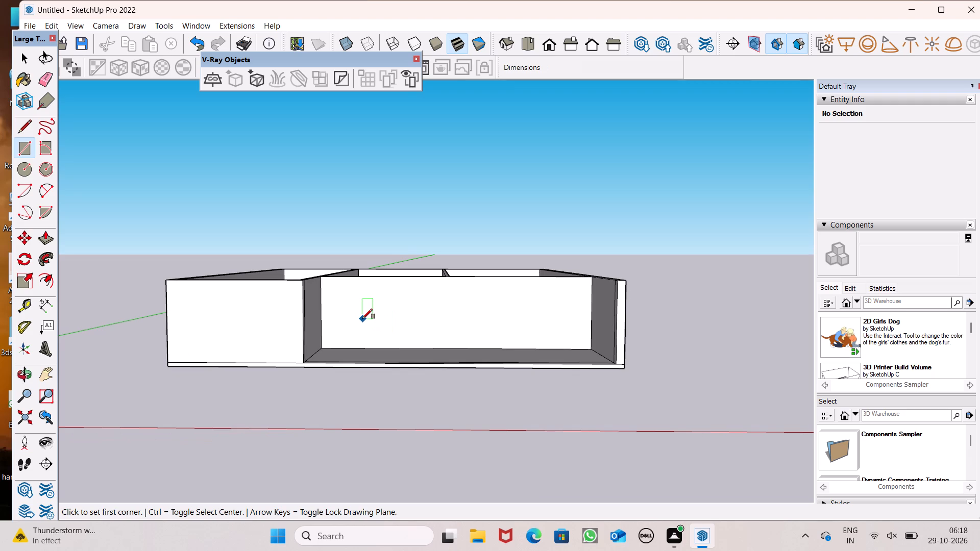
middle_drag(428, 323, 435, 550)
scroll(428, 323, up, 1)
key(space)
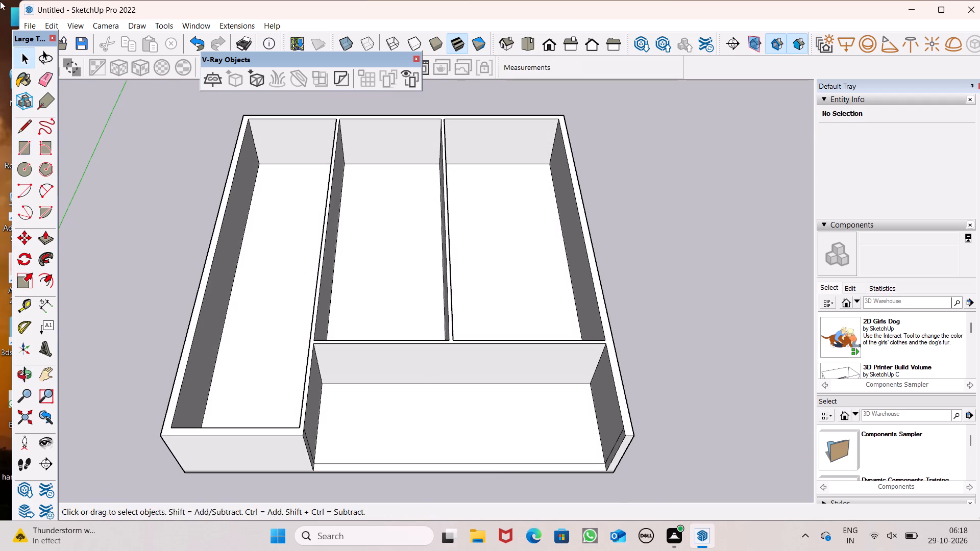
Draw two short lines across the horizontal partition's top, at the second vertical partition's right face and at the right outer wall.
click(30, 128)
scroll(385, 328, up, 7)
scroll(558, 392, up, 6)
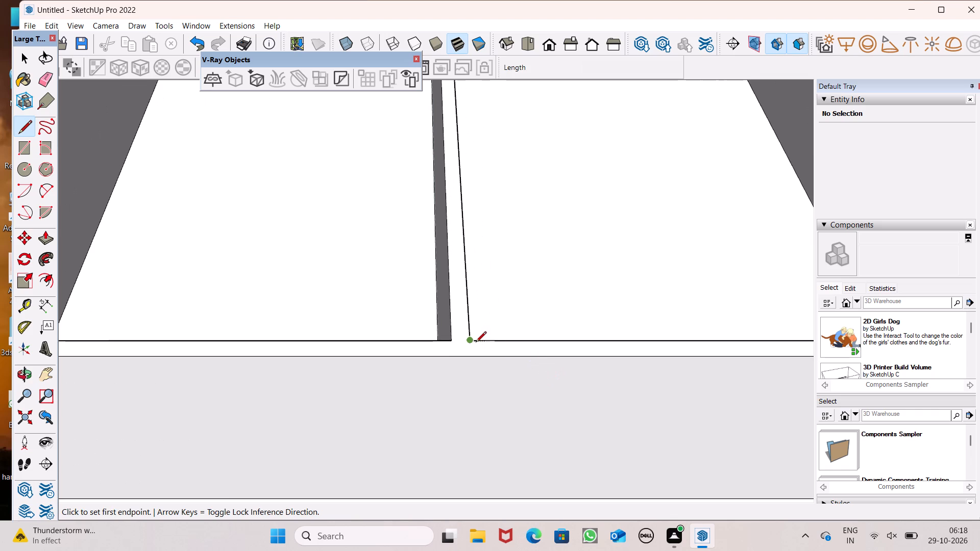
click(476, 343)
click(470, 356)
scroll(377, 293, down, 8)
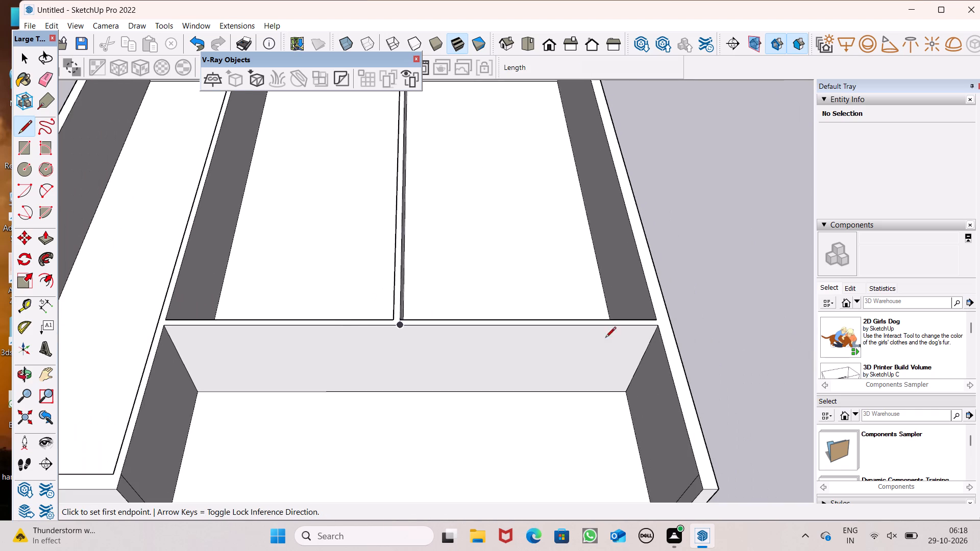
scroll(672, 342, up, 6)
scroll(643, 311, up, 6)
click(646, 298)
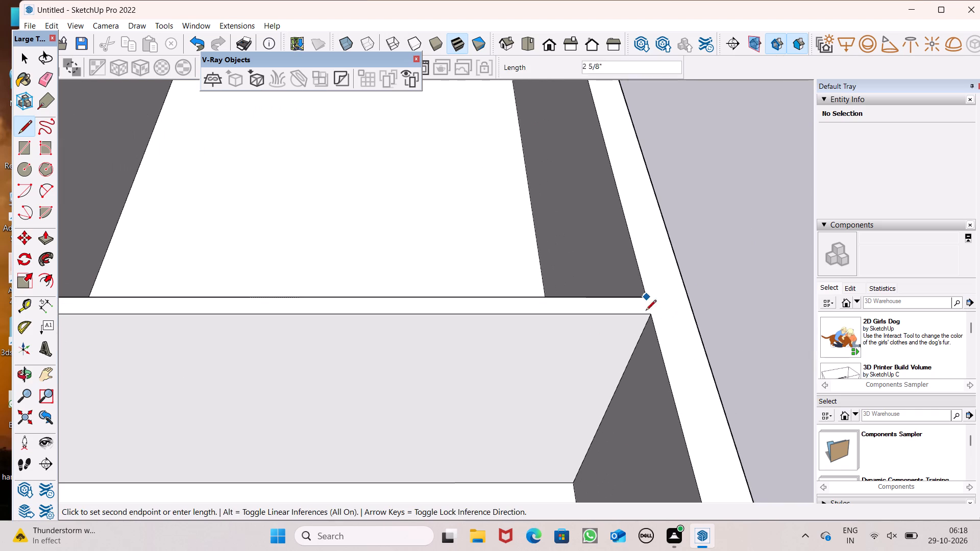
click(651, 314)
Push/Pull the horizontal partition section between the second vertical partition and the right outer wall down 10' to the floor.
scroll(662, 266, down, 5)
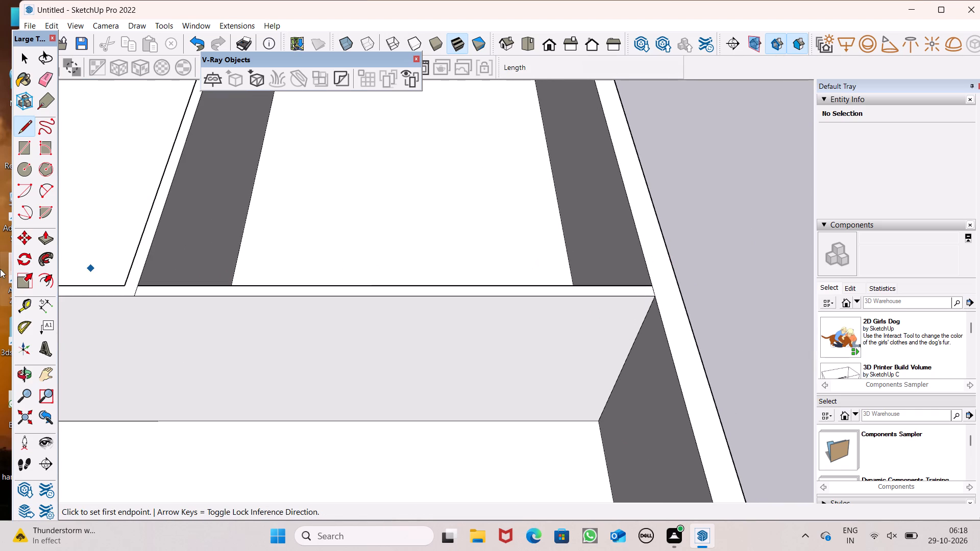
click(55, 238)
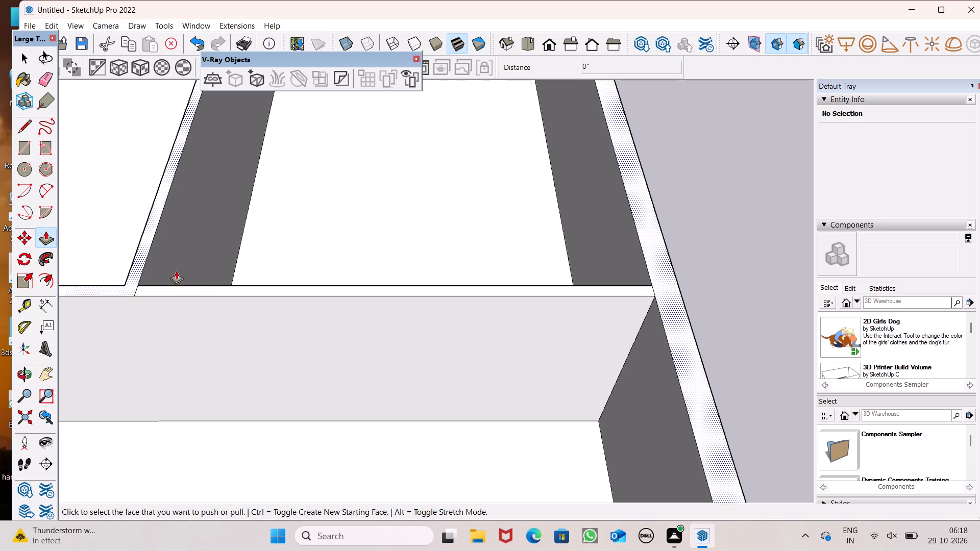
drag(212, 288, 290, 430)
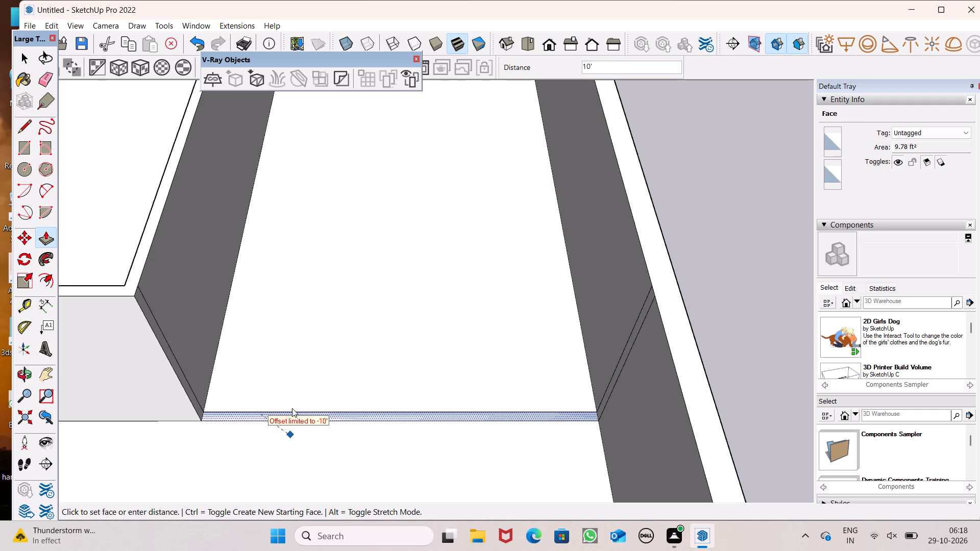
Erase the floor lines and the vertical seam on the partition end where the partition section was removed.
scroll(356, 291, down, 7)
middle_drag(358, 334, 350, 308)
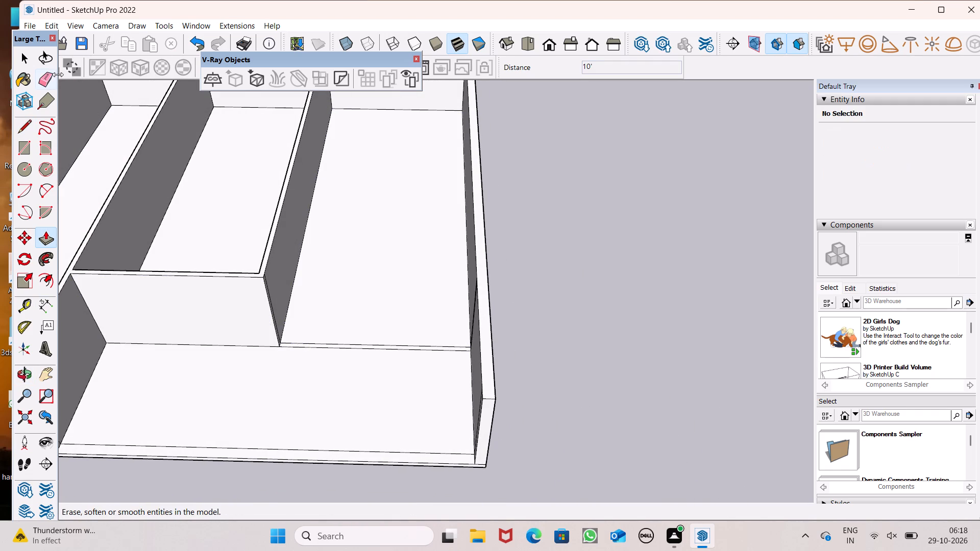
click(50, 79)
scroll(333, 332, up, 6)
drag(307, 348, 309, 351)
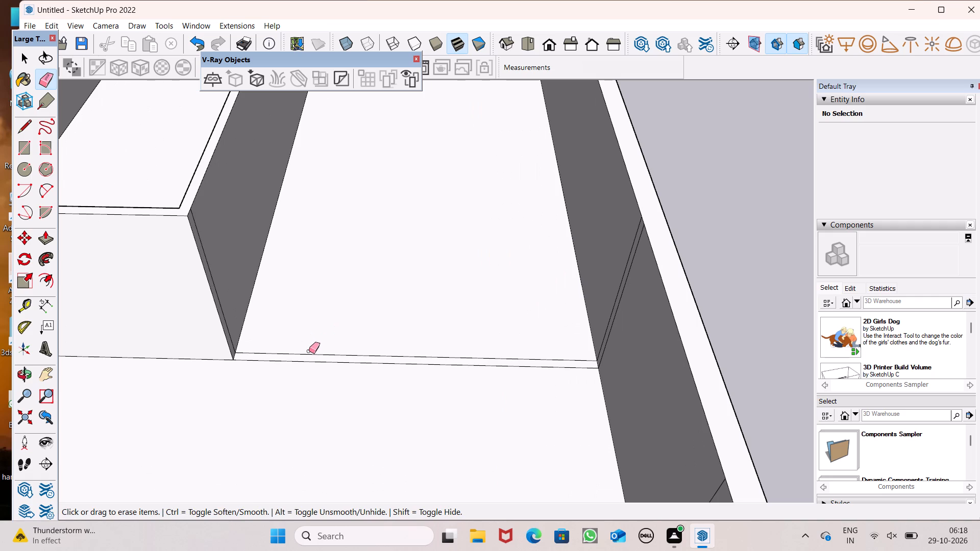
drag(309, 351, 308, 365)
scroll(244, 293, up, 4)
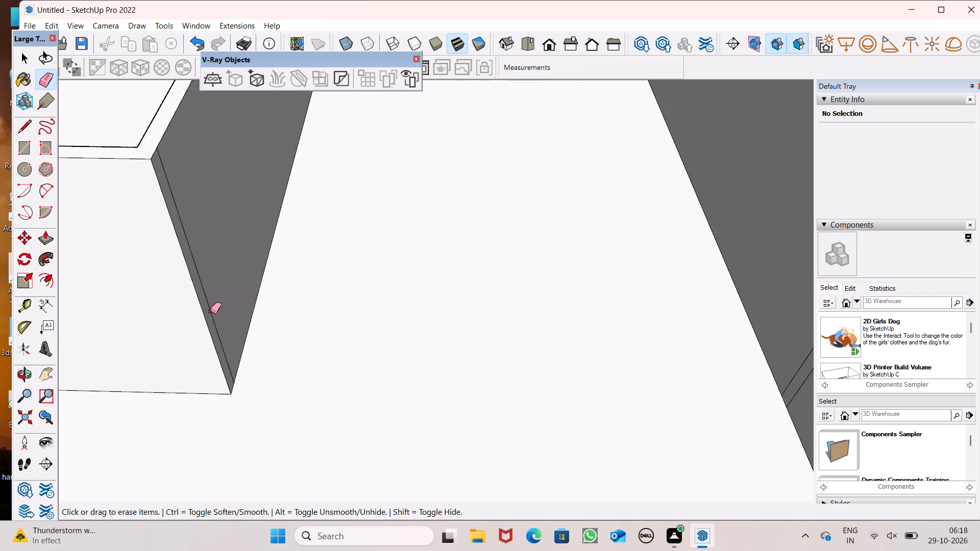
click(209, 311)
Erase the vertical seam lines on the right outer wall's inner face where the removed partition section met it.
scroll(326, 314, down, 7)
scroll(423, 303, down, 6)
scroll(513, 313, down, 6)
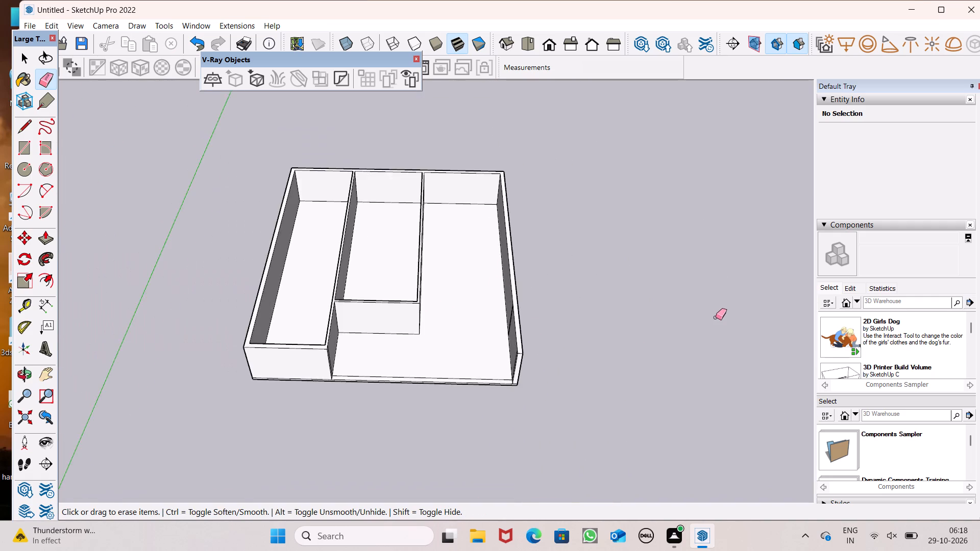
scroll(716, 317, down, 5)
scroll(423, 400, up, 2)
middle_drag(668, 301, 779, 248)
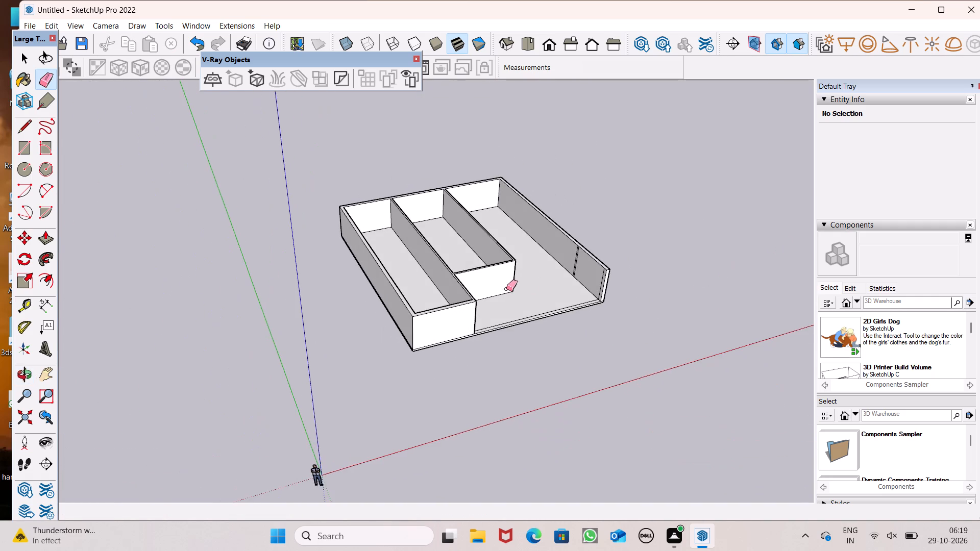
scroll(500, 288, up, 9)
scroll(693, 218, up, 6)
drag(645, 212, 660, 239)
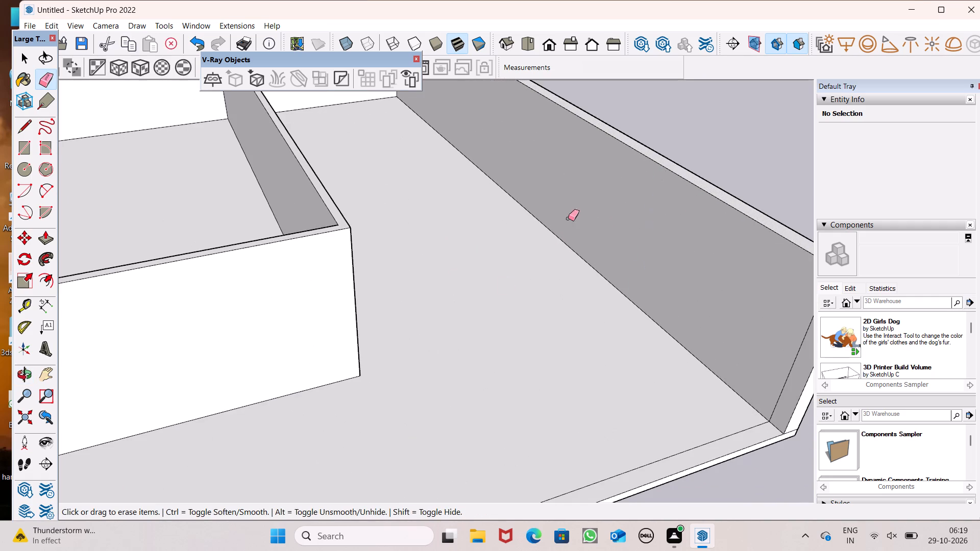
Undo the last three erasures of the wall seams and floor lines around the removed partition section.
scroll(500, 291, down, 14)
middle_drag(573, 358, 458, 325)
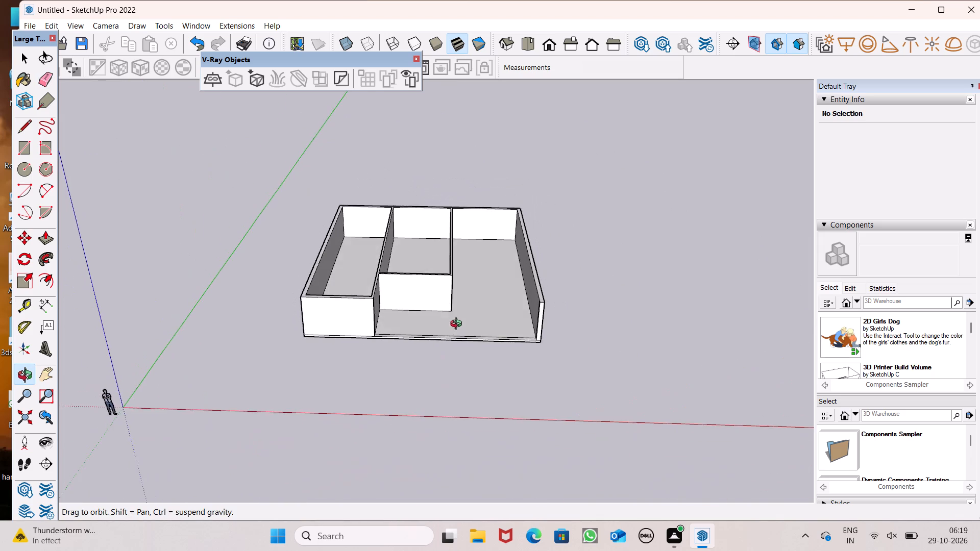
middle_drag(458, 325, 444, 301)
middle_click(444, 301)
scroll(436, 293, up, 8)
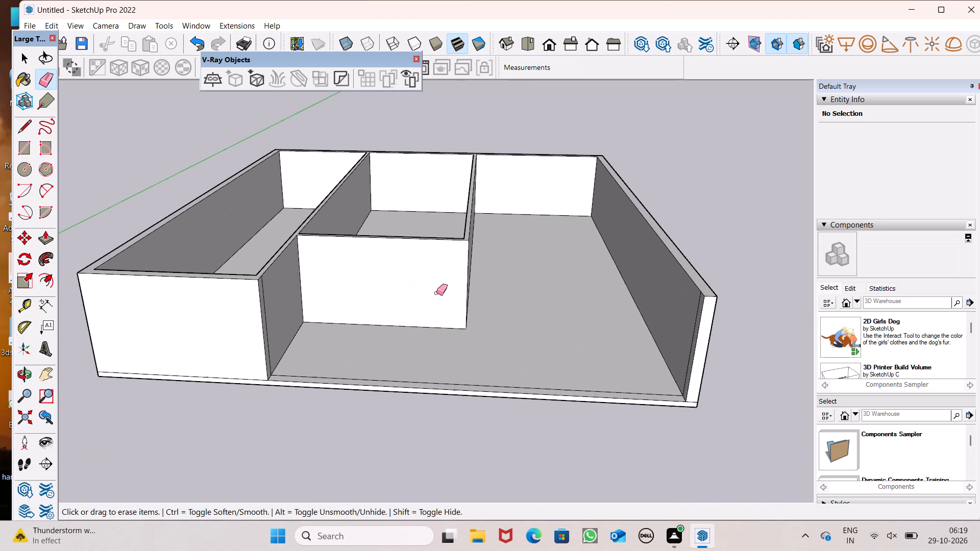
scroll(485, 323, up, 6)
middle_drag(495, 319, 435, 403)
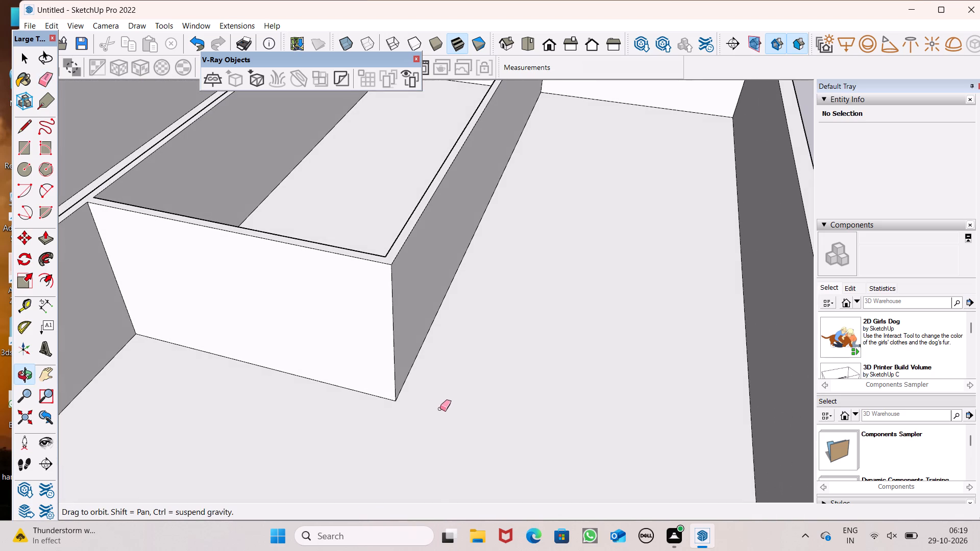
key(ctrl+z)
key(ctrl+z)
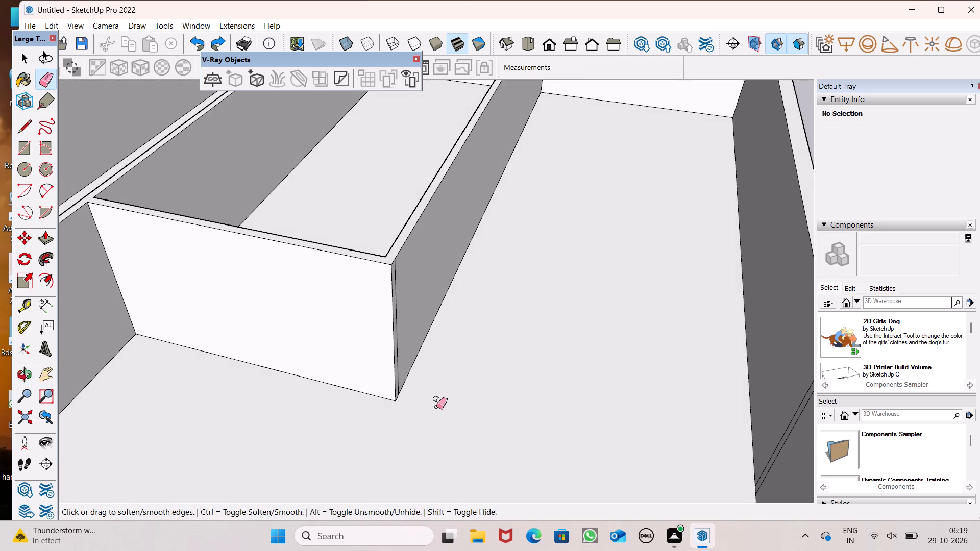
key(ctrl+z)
Erase the two vertical seam lines on the right outer wall's inner face beside the removed partition section.
scroll(460, 366, down, 3)
middle_drag(533, 377, 616, 360)
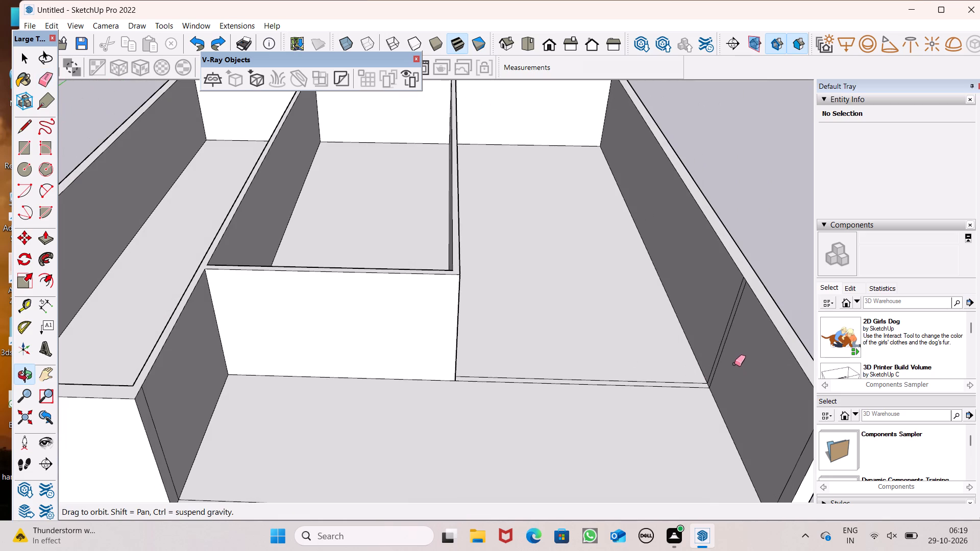
drag(729, 350, 721, 331)
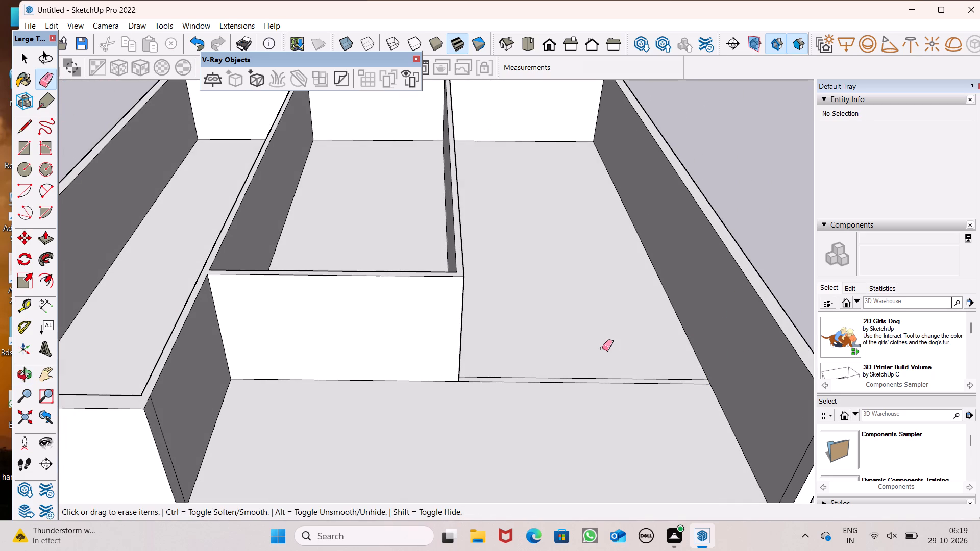
key(space)
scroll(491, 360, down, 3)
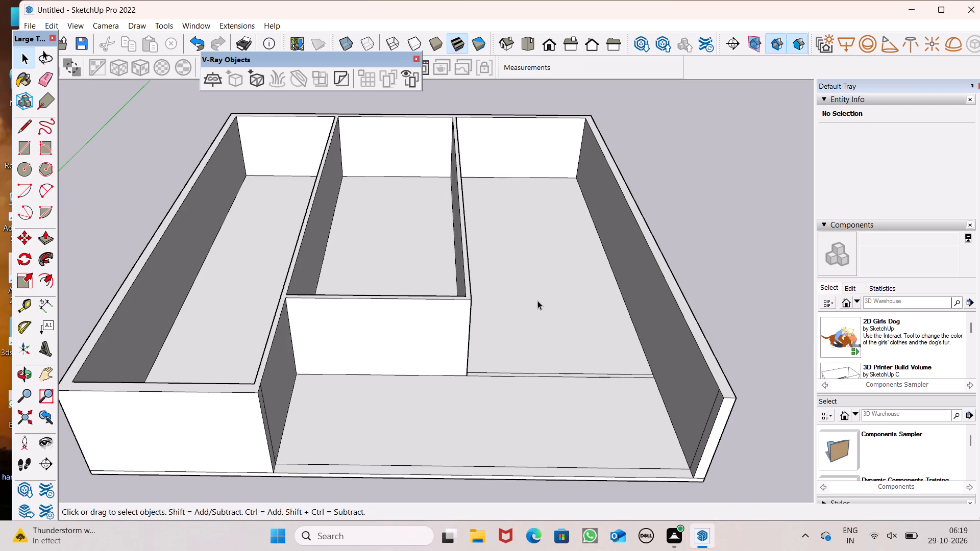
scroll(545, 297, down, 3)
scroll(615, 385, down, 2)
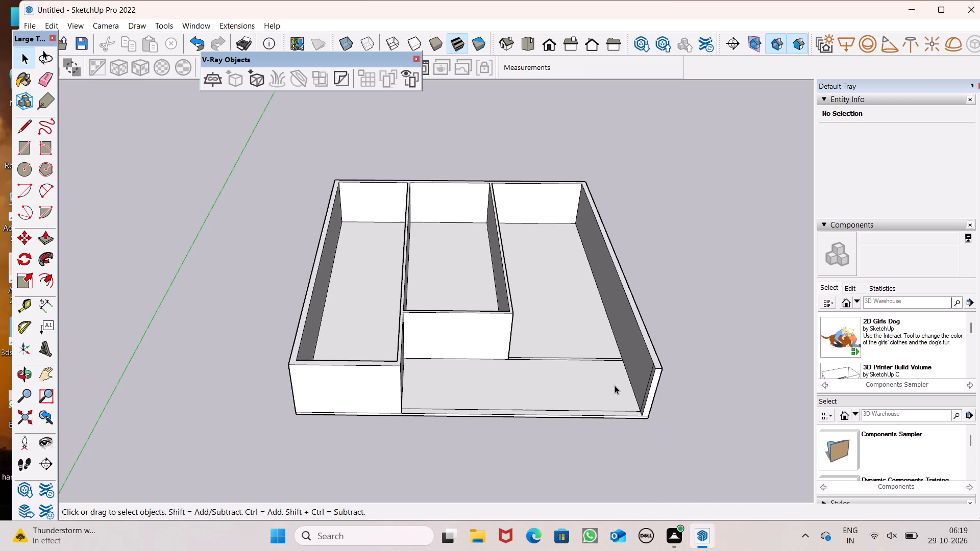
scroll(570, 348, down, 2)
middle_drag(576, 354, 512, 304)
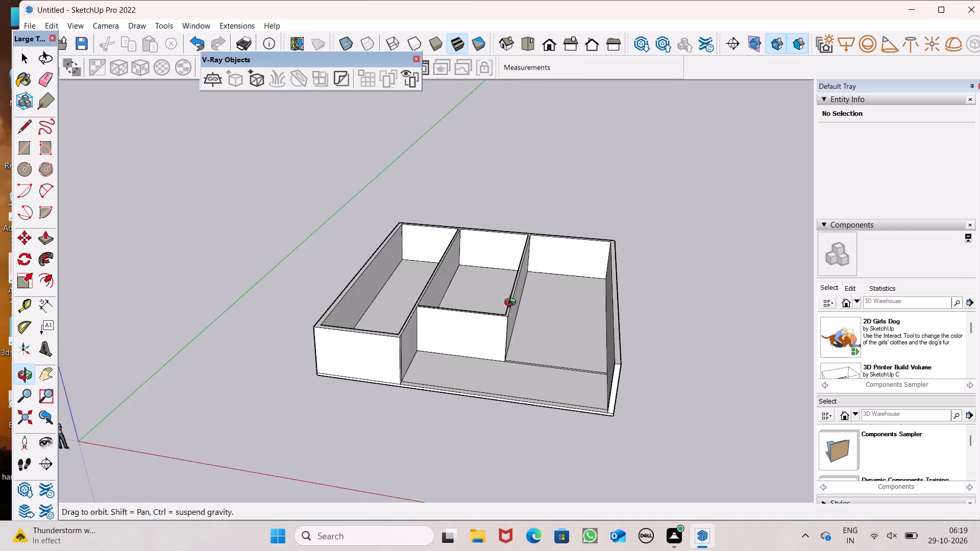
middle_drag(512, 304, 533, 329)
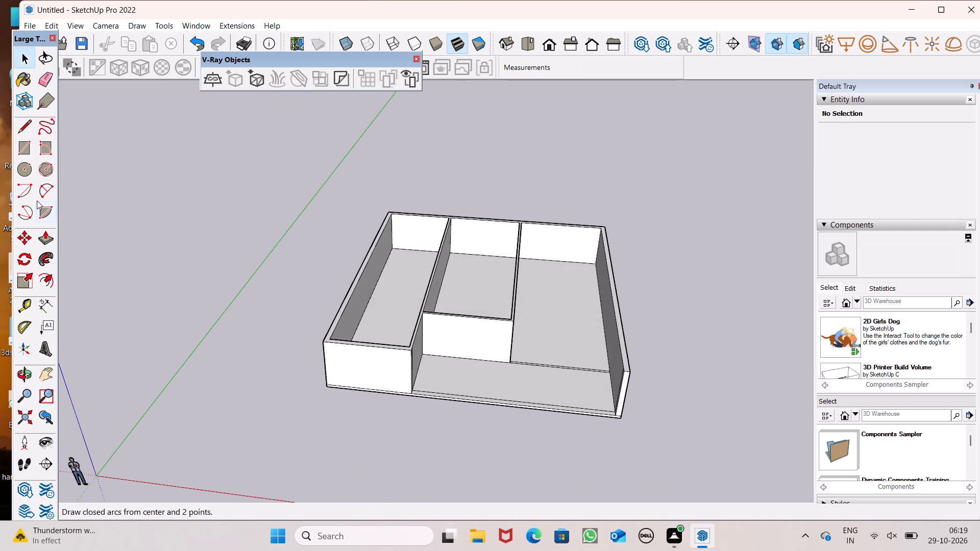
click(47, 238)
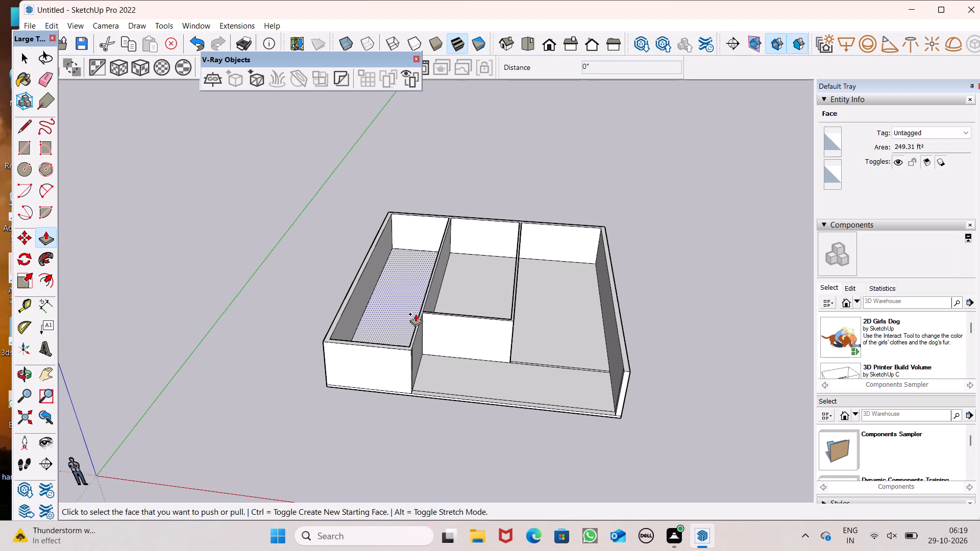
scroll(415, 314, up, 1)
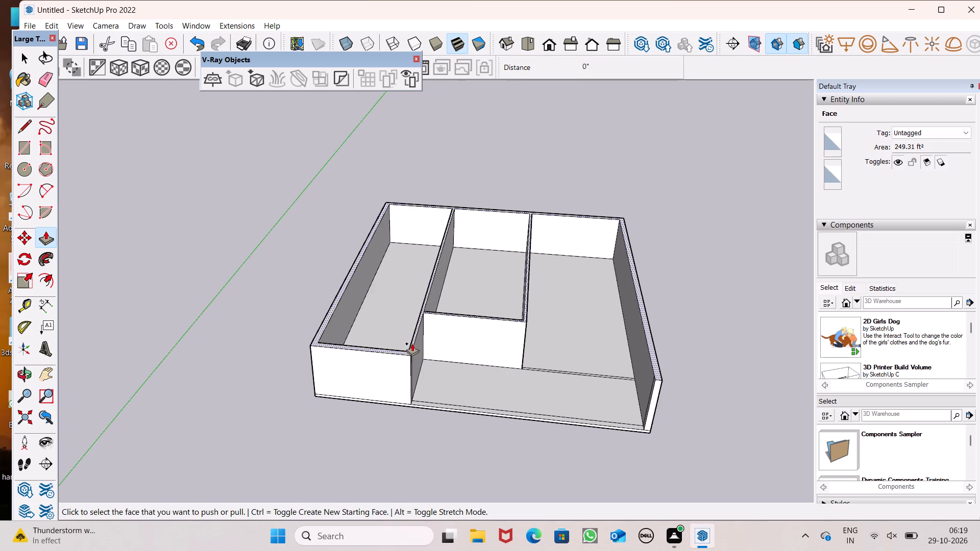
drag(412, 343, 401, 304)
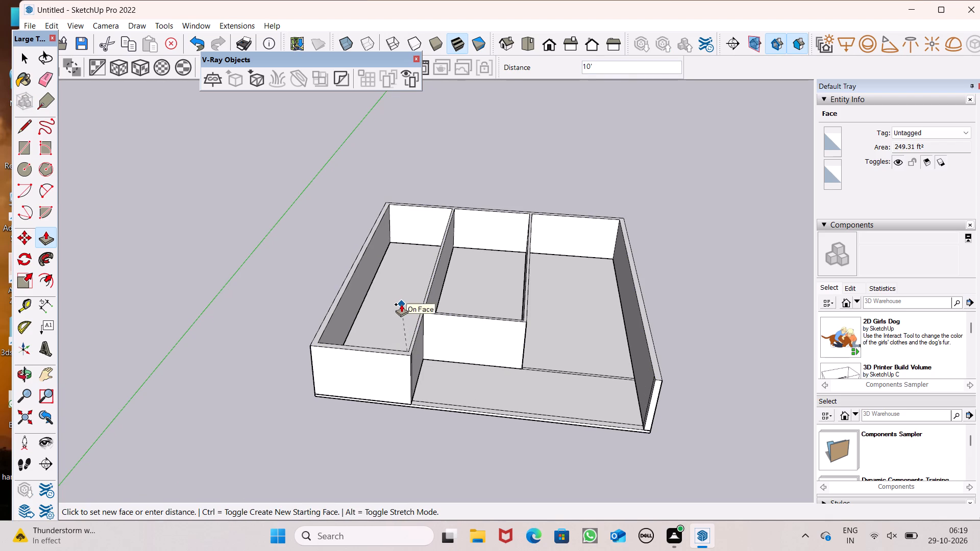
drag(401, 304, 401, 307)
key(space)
Push/Pull the connected top face of the outer walls and partitions up by 1'.
middle_drag(433, 433, 435, 383)
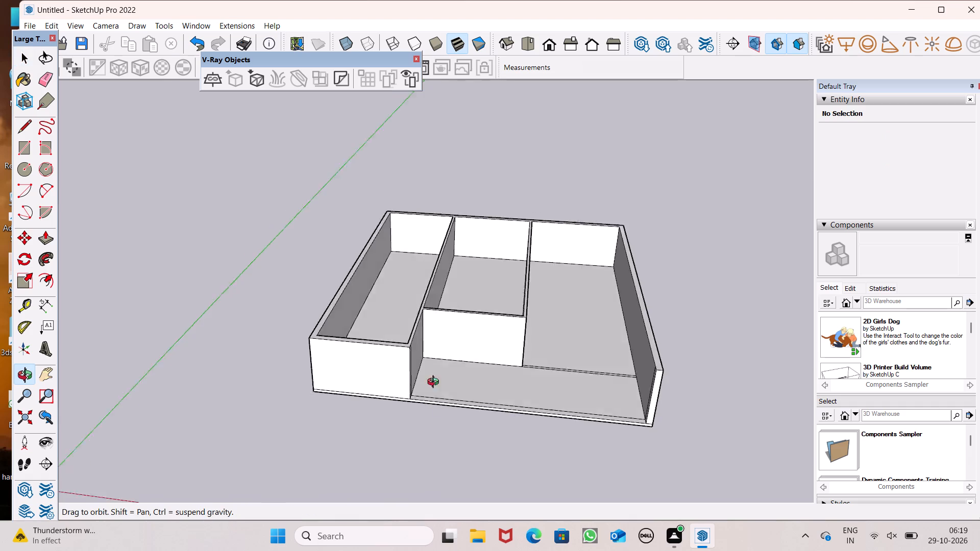
middle_drag(435, 383, 462, 532)
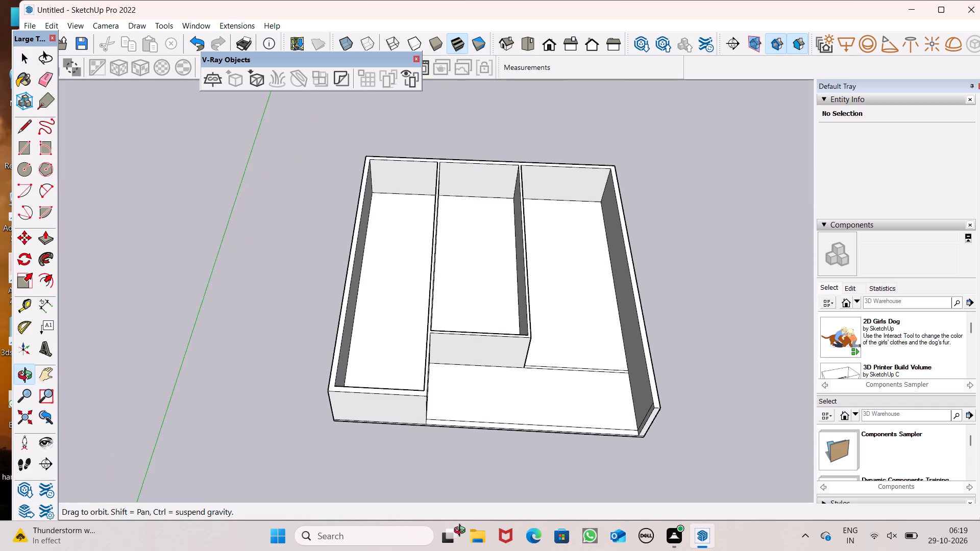
middle_drag(462, 532, 456, 539)
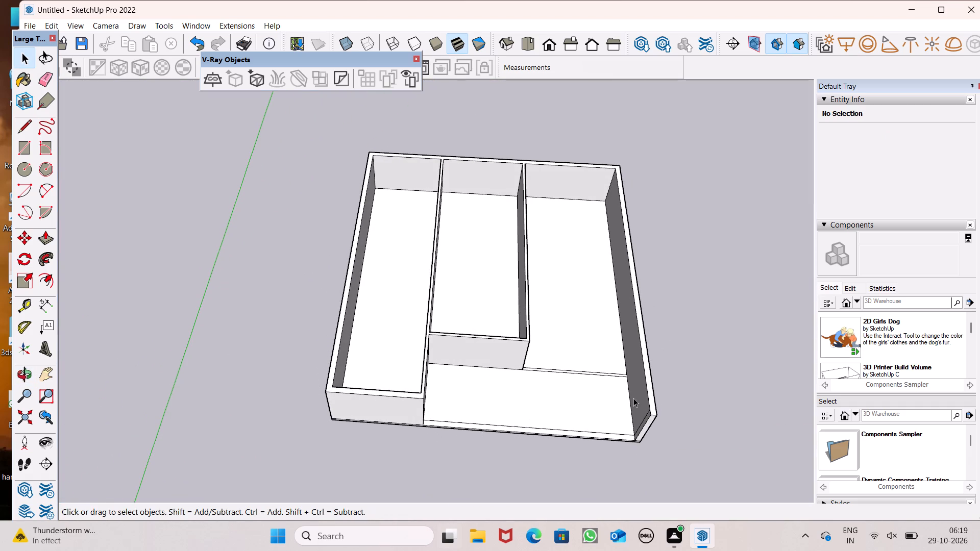
scroll(635, 396, up, 1)
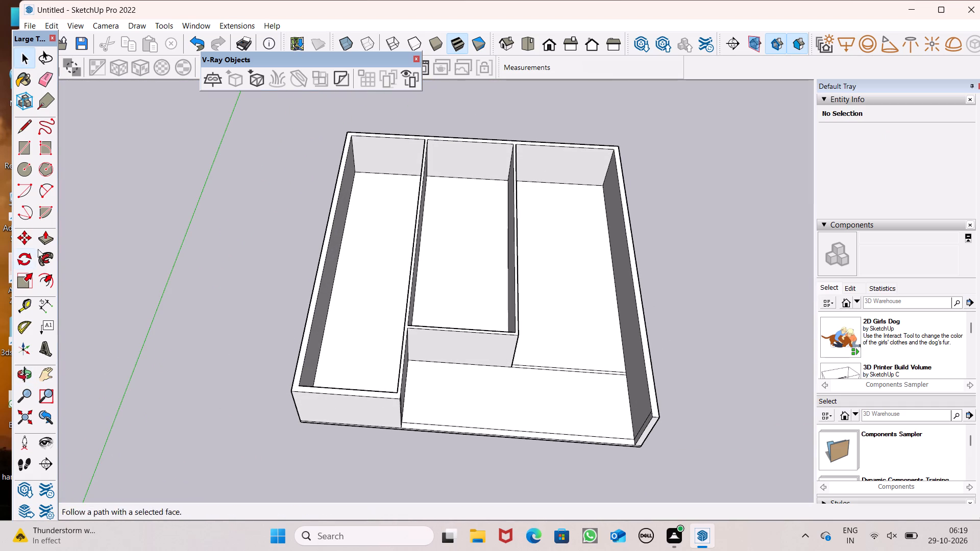
click(41, 244)
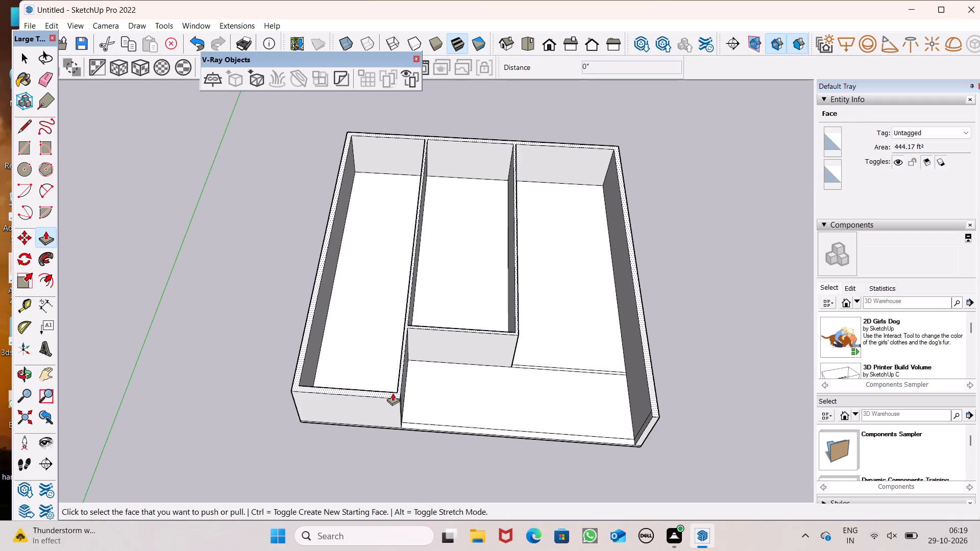
drag(393, 392, 389, 368)
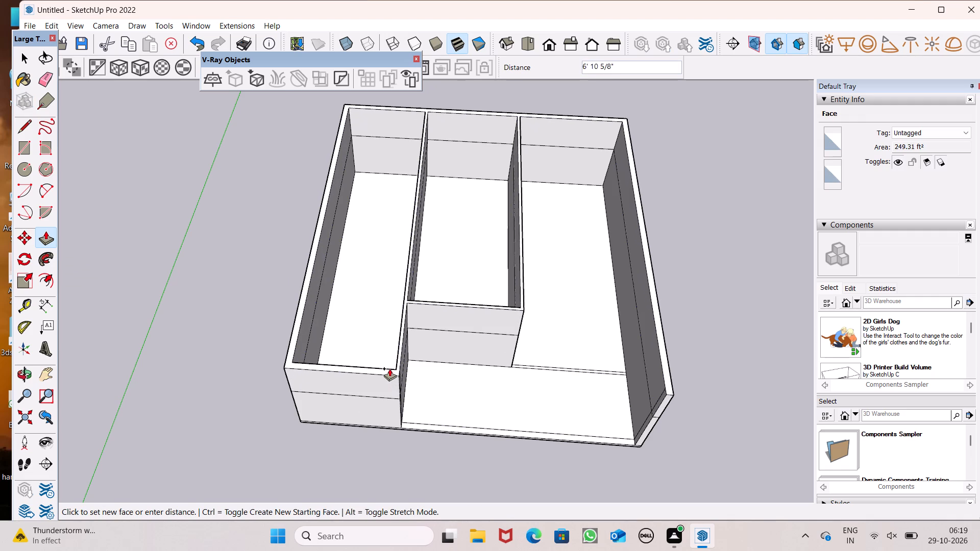
drag(389, 368, 387, 367)
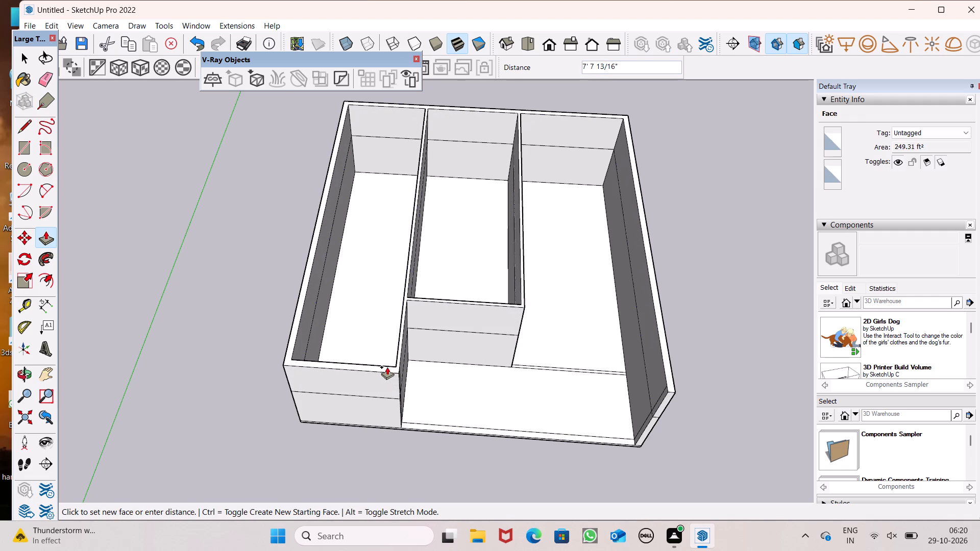
drag(387, 367, 386, 367)
key(1)
key(apostrophe)
key(Return)
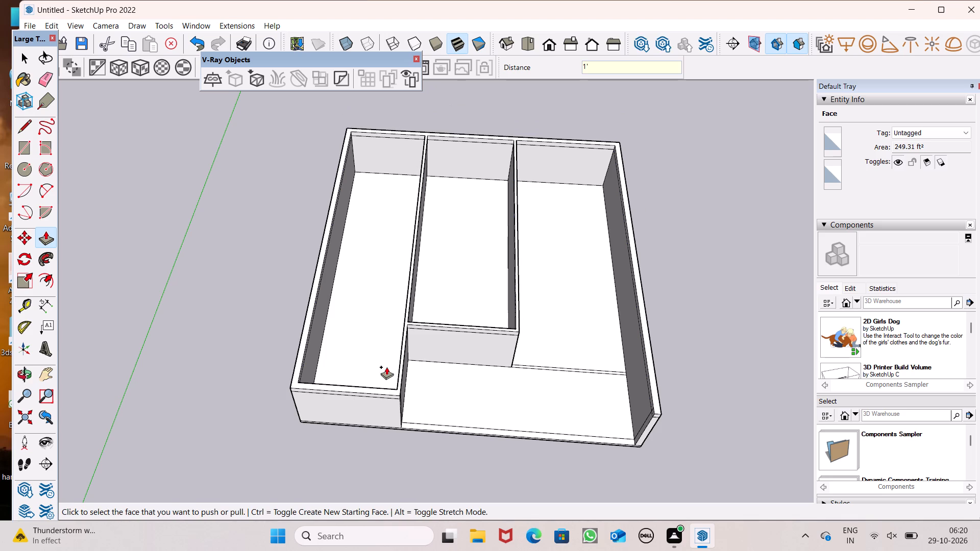
Push/Pull the wall top face up by a further 10' above the 1' band.
middle_drag(426, 408, 388, 158)
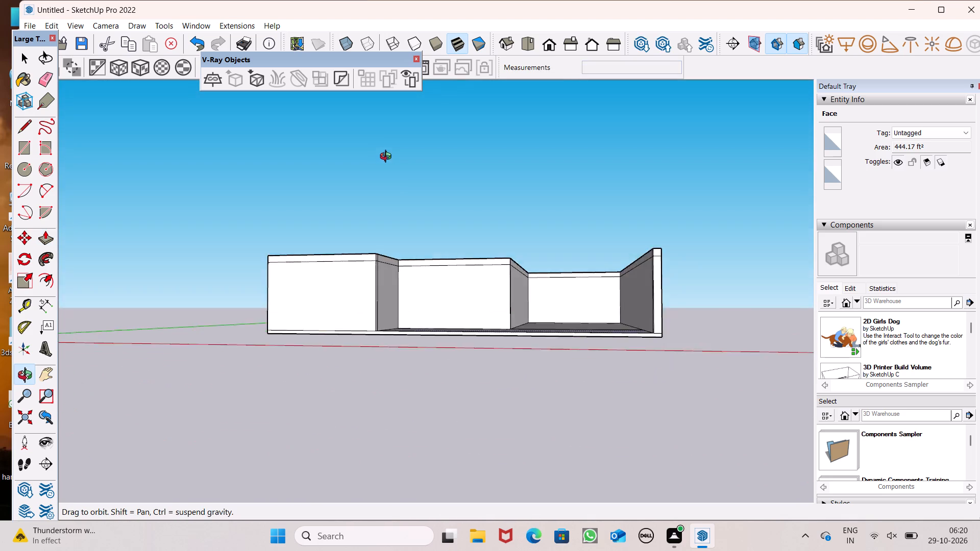
middle_drag(388, 158, 390, 181)
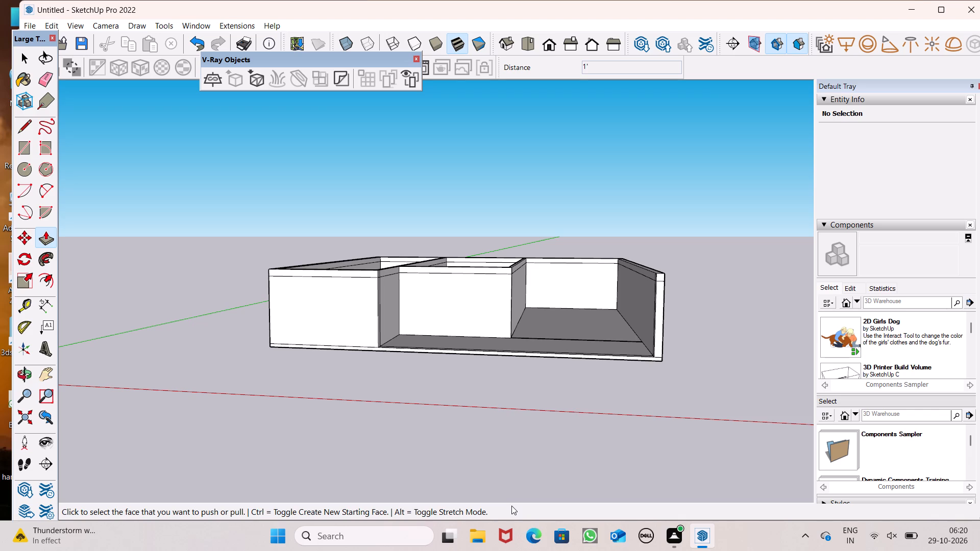
middle_drag(471, 290, 473, 290)
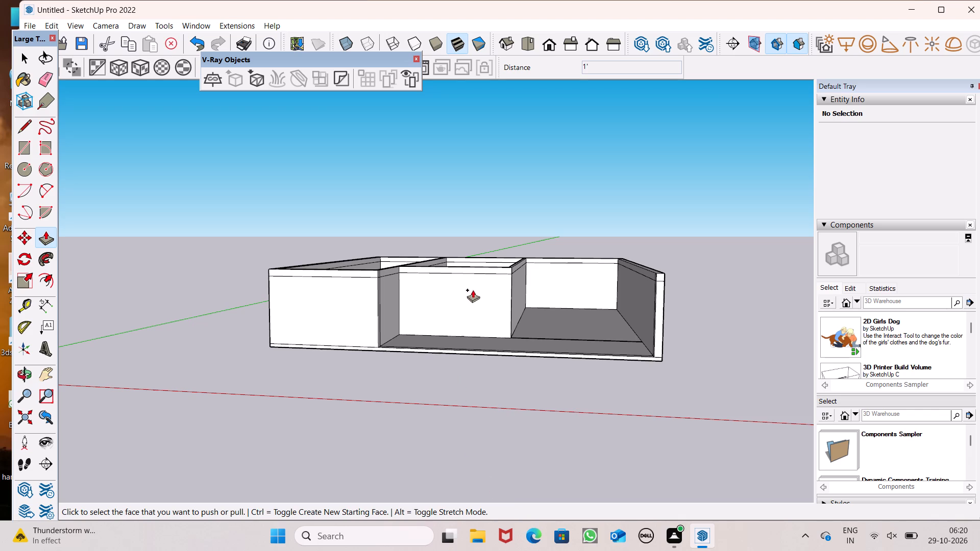
middle_drag(473, 290, 508, 459)
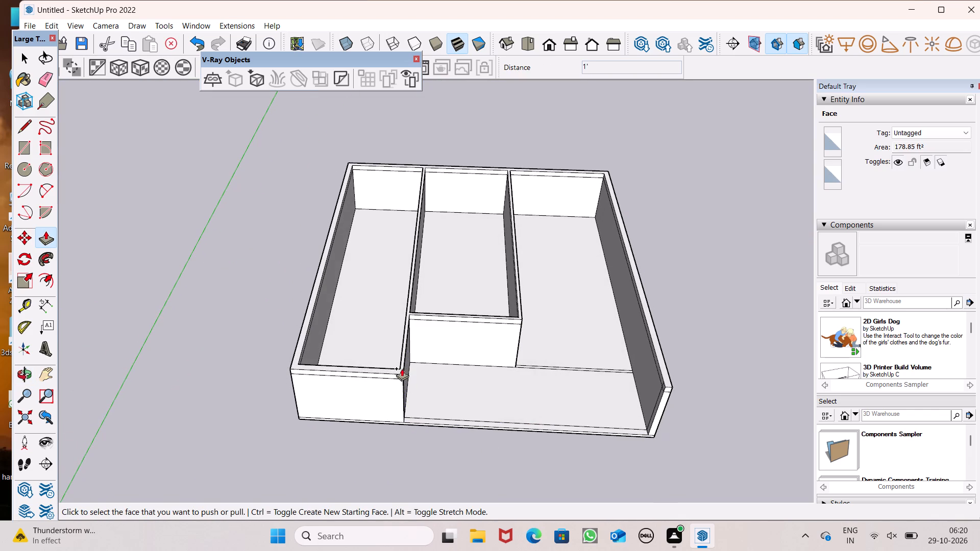
click(401, 368)
key(1)
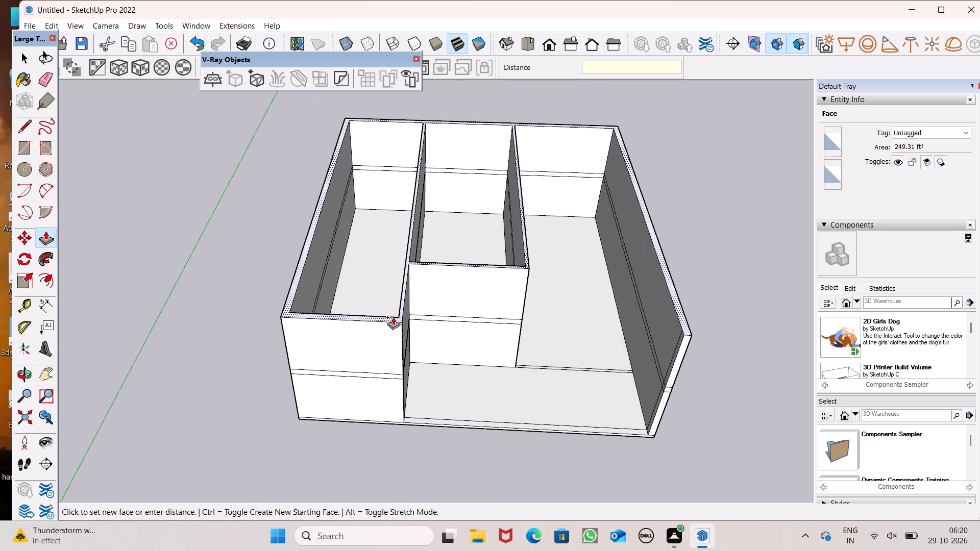
text(0')
key(Return)
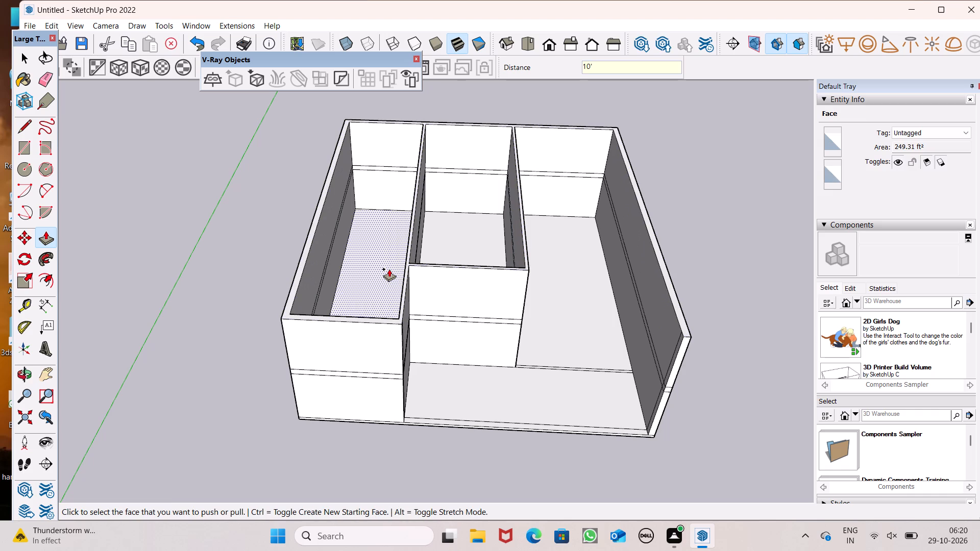
Push/Pull the floor face of the long closed room on the left side up by 1'.
scroll(419, 282, up, 1)
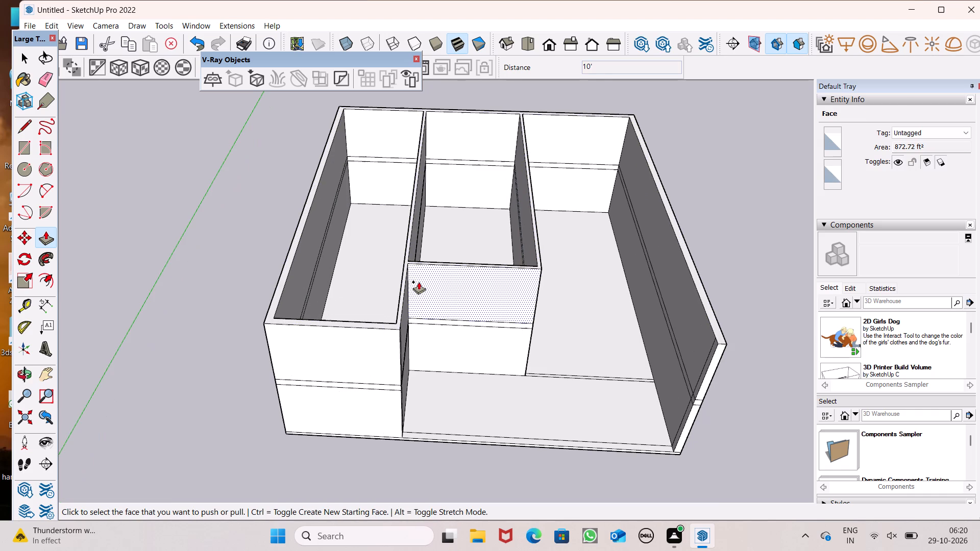
scroll(419, 282, up, 1)
middle_drag(450, 324, 473, 178)
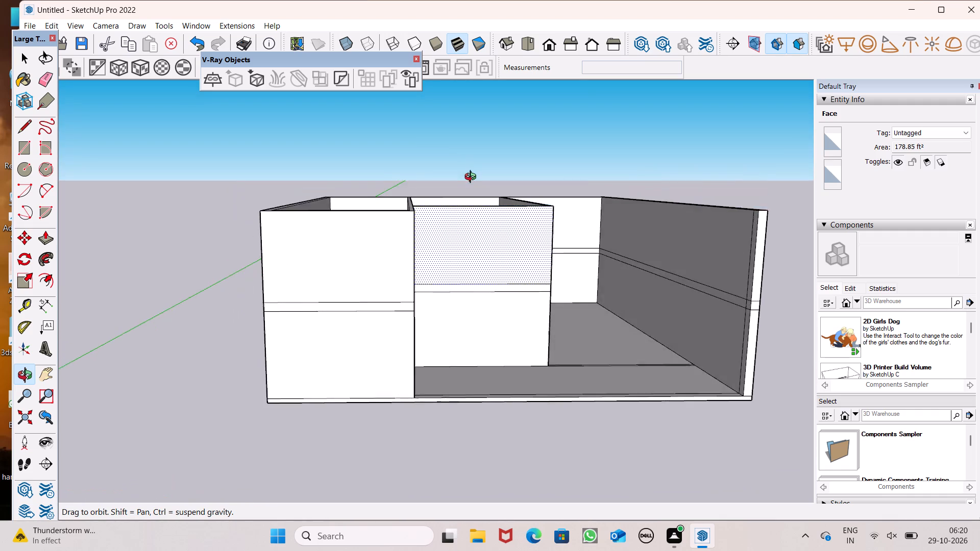
middle_drag(473, 178, 445, 298)
middle_drag(445, 318, 445, 324)
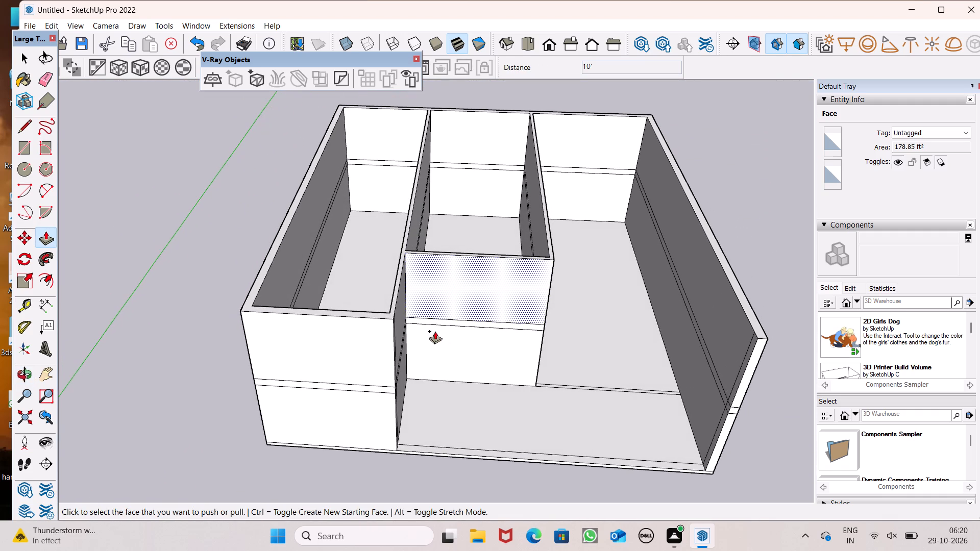
click(387, 312)
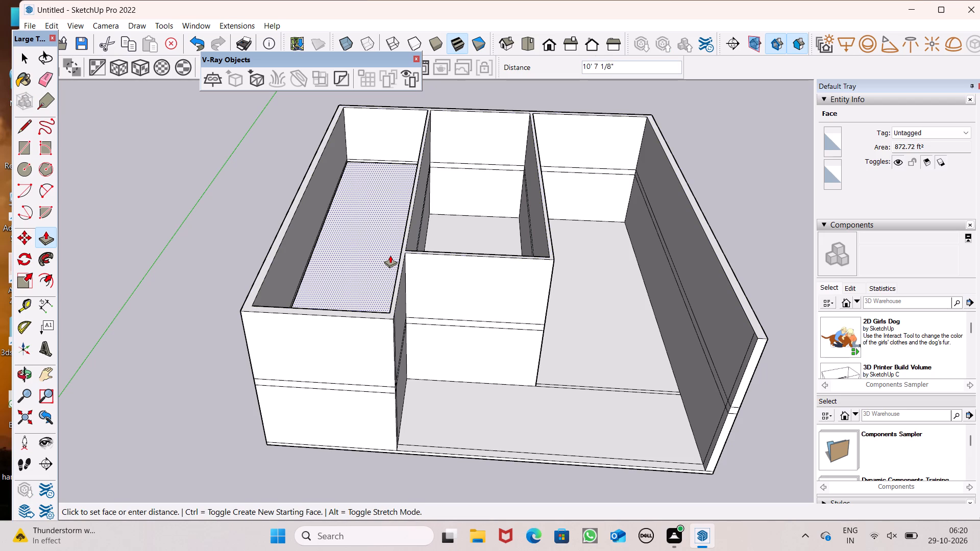
text(1')
key(Return)
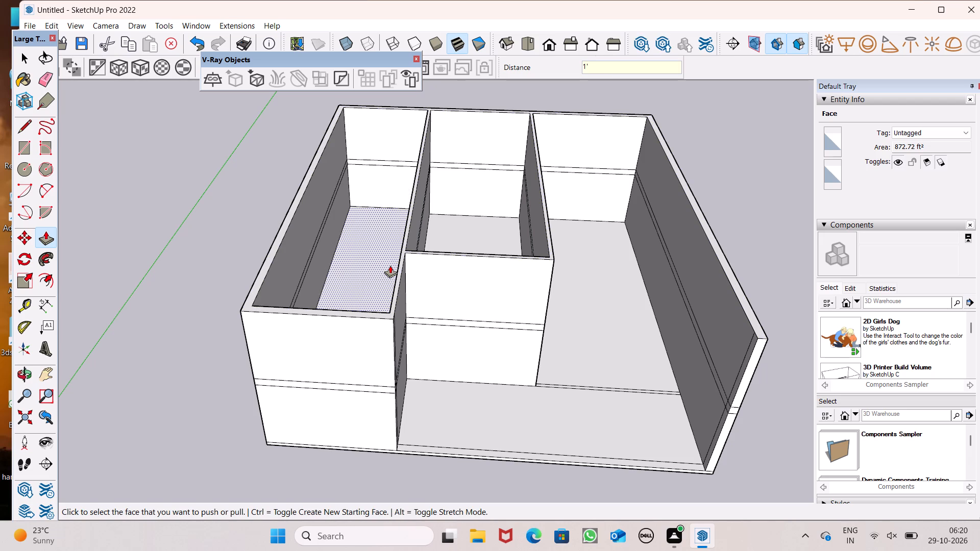
Push/Pull the wall top face up by 1' to add a second band above the upper storey.
drag(392, 308, 396, 260)
text(1')
key(Return)
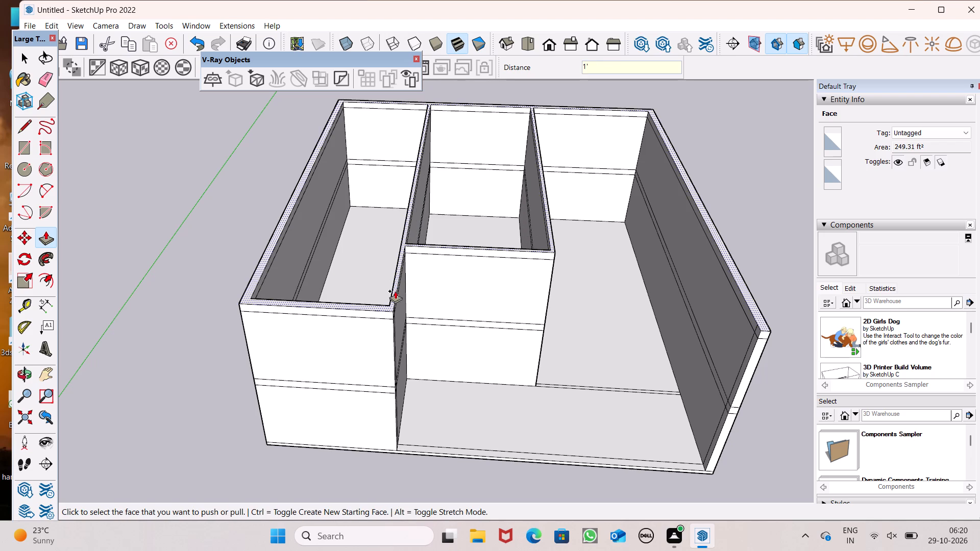
Push/Pull the wall top face up by another 10' to add a third storey of walls.
click(394, 293)
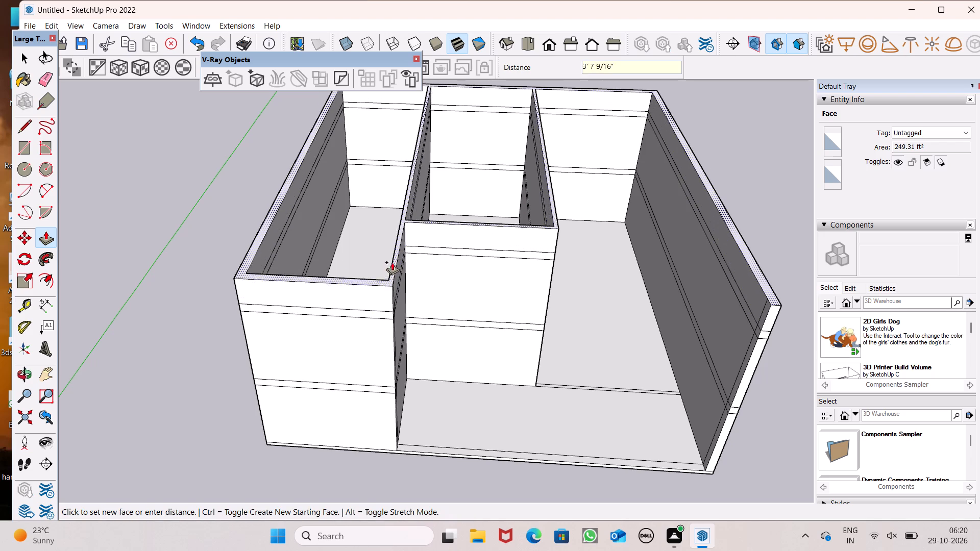
text(10')
key(Return)
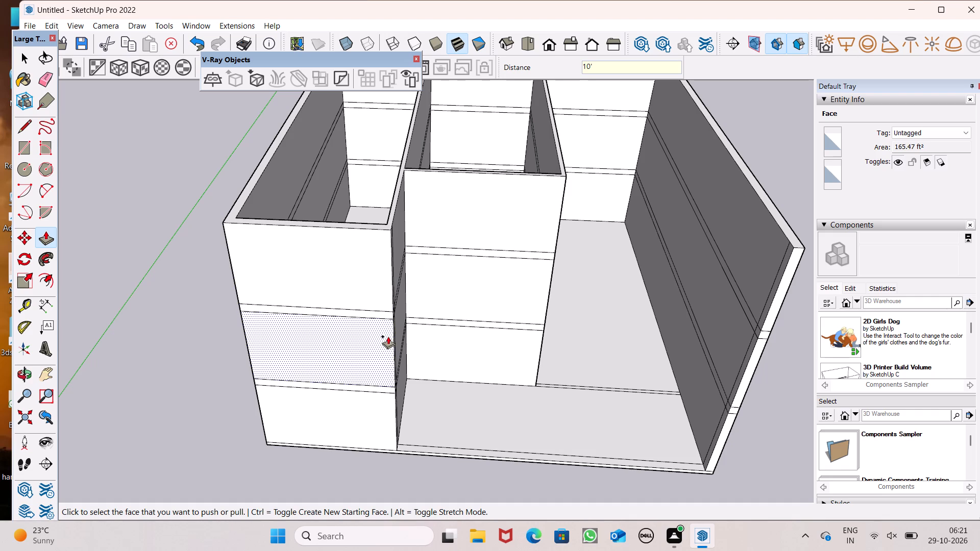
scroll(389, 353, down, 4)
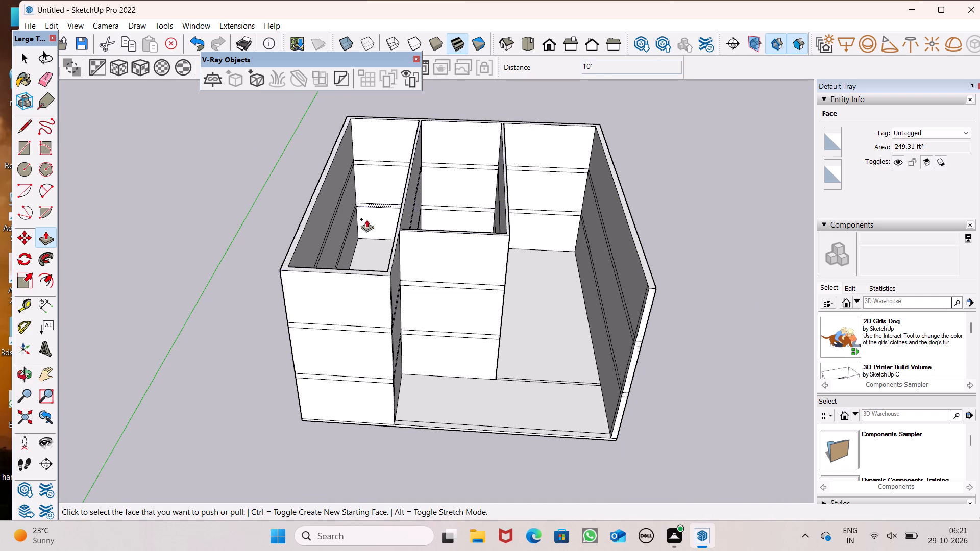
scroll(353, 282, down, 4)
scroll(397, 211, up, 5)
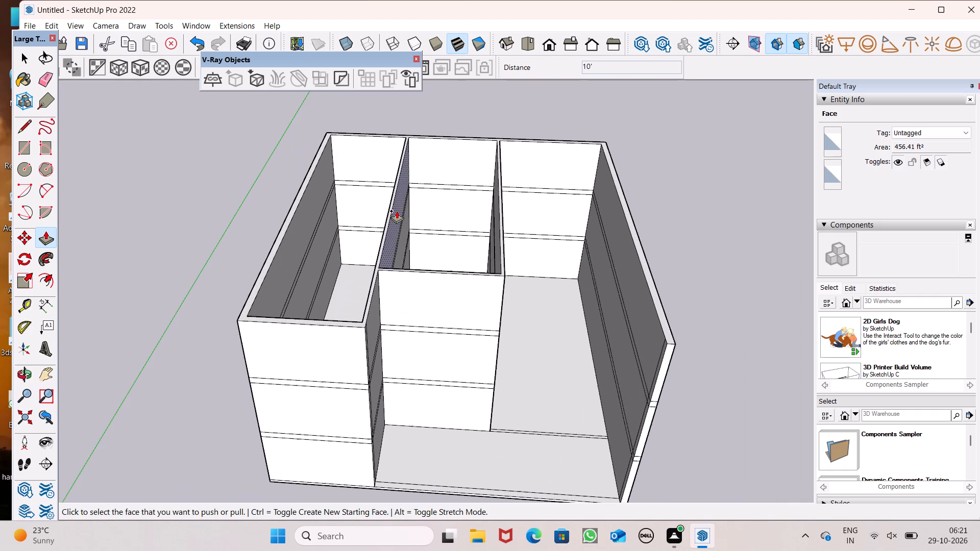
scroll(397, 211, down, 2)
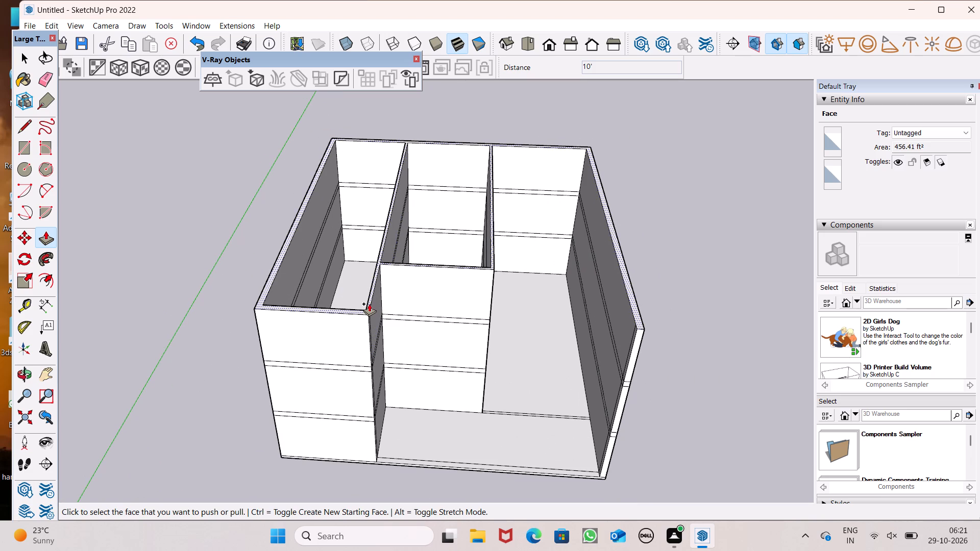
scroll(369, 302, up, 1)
Erase the short vertical seam crossing the lowest 1' band at the middle room's front corner, beside the open area.
middle_drag(381, 314, 257, 254)
middle_click(306, 165)
middle_drag(311, 163, 316, 161)
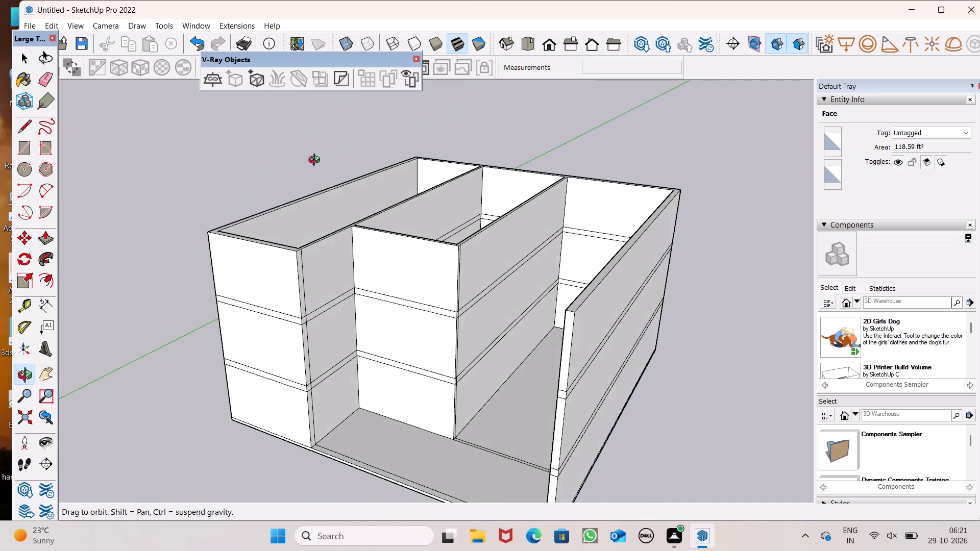
middle_drag(316, 161, 317, 161)
middle_drag(317, 161, 337, 150)
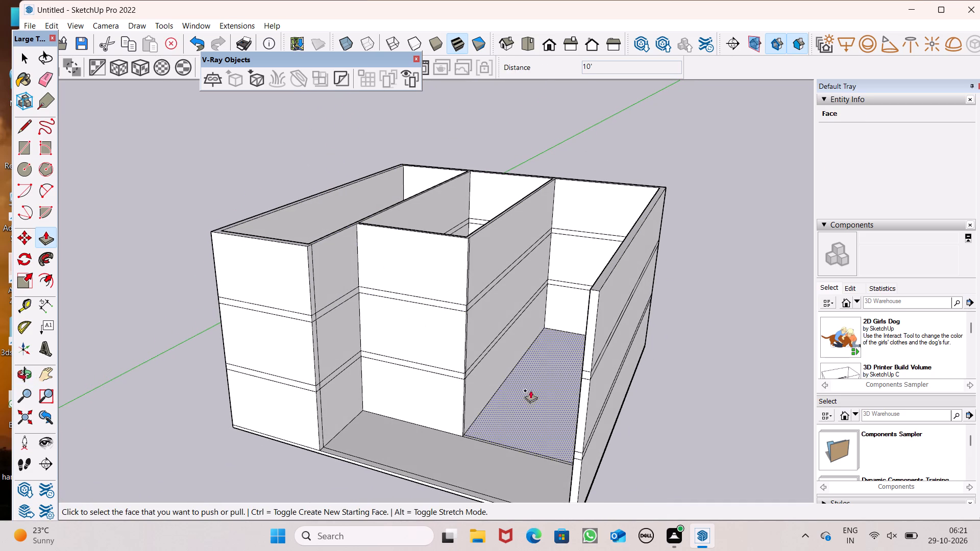
middle_drag(574, 394, 622, 391)
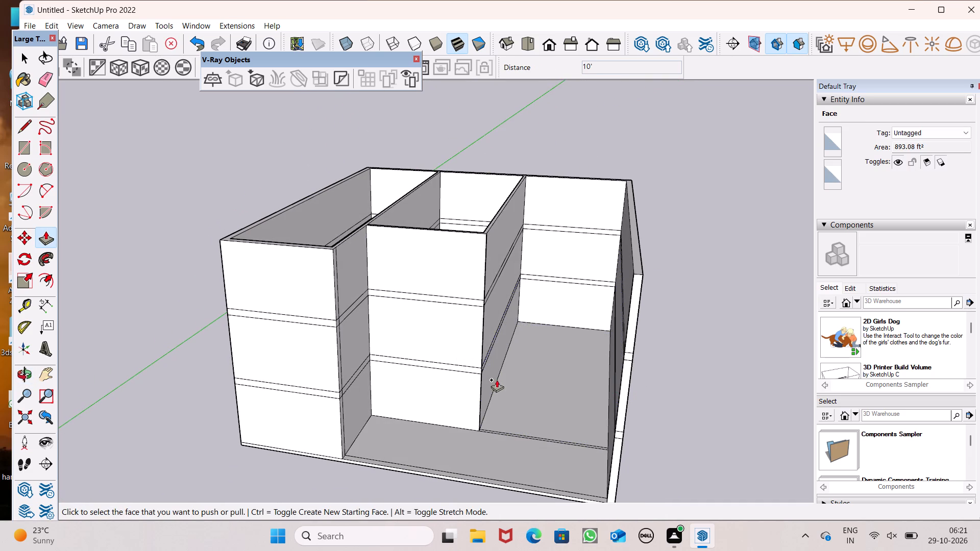
scroll(555, 457, up, 1)
middle_drag(555, 457, 548, 438)
ctrl+scroll(477, 399, up, 6)
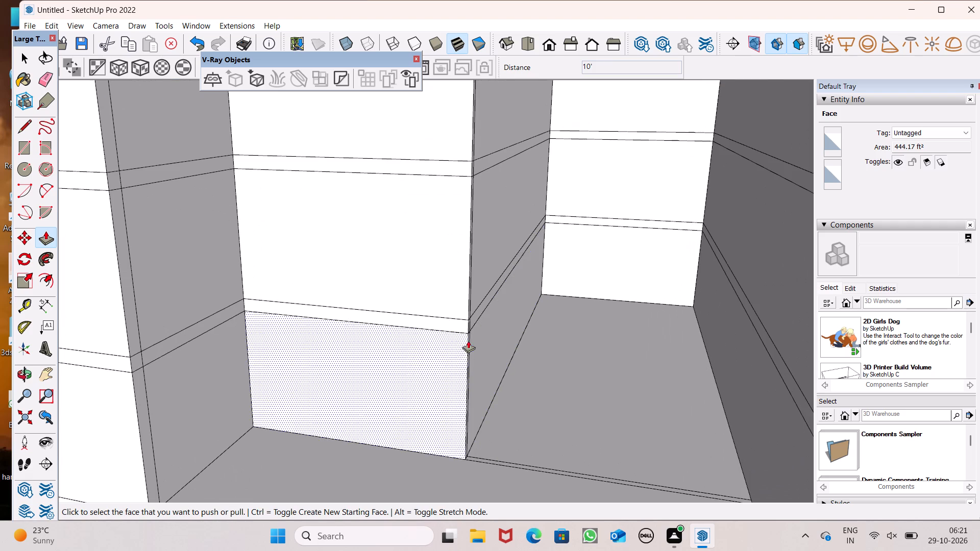
middle_drag(476, 329, 384, 345)
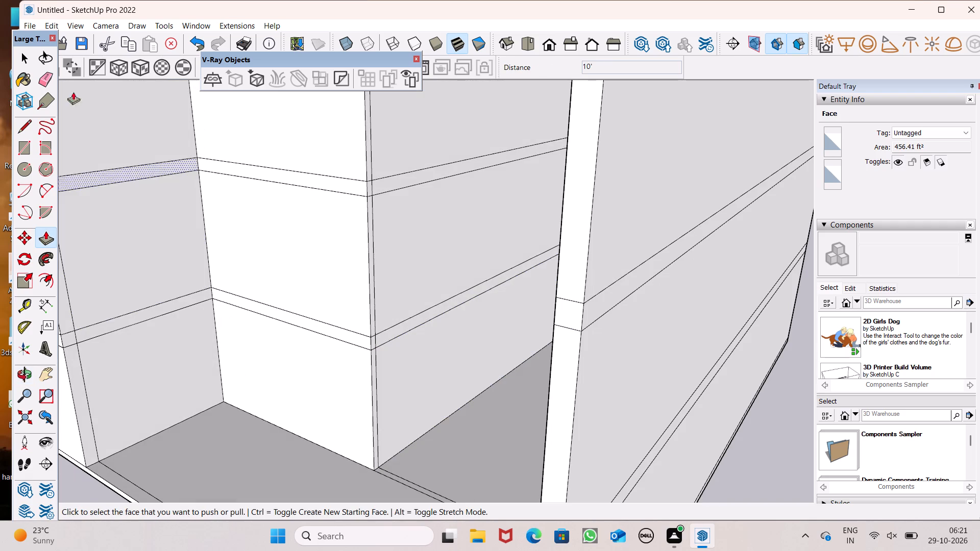
click(56, 82)
scroll(361, 382, up, 3)
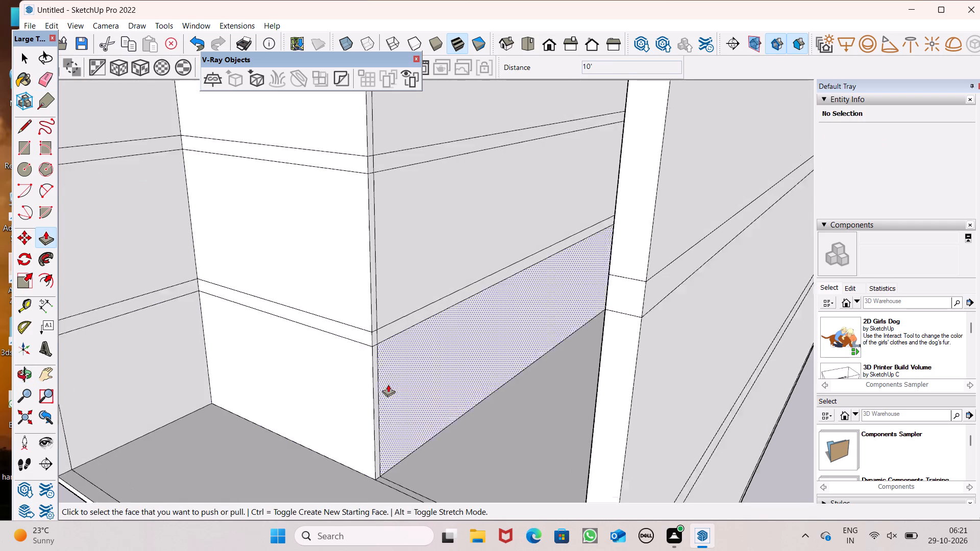
scroll(388, 384, up, 2)
click(43, 84)
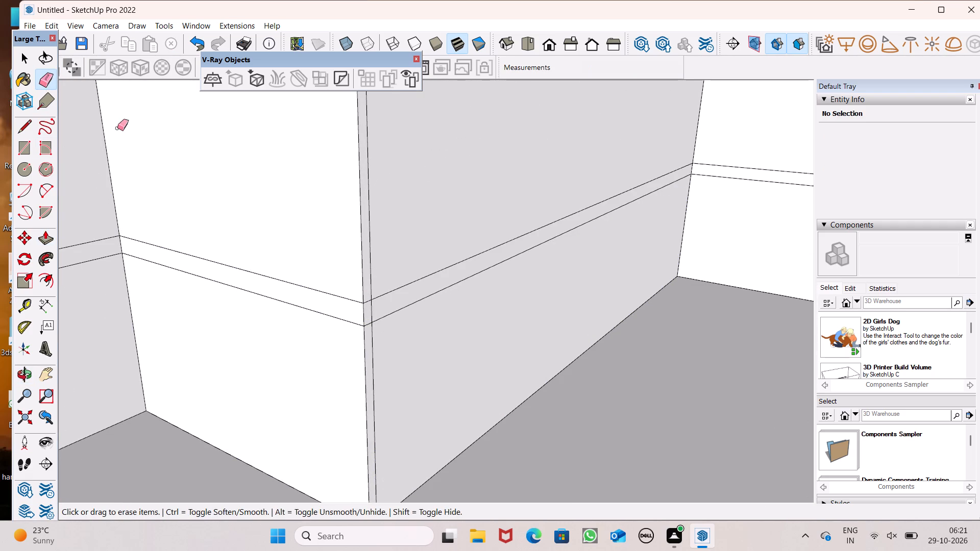
scroll(324, 295, up, 3)
click(390, 317)
drag(391, 316, 384, 320)
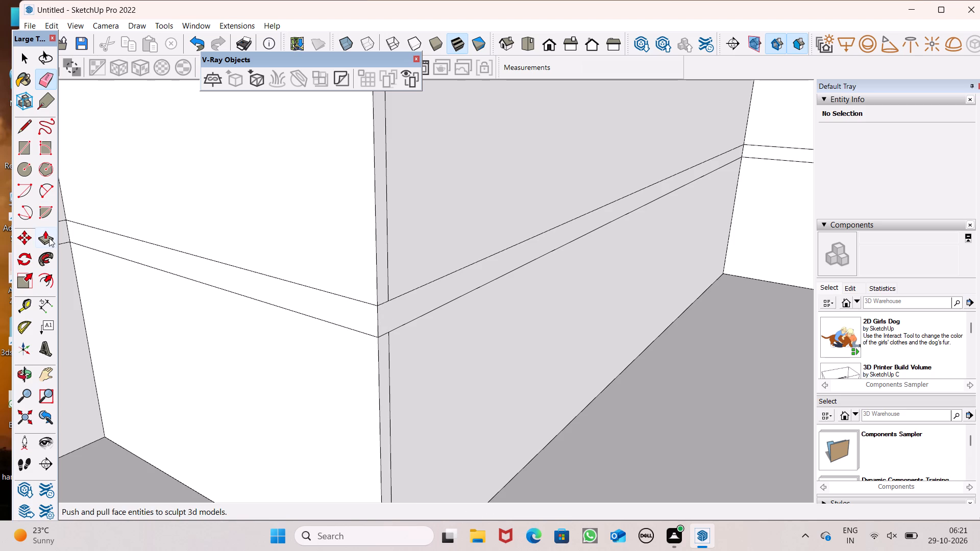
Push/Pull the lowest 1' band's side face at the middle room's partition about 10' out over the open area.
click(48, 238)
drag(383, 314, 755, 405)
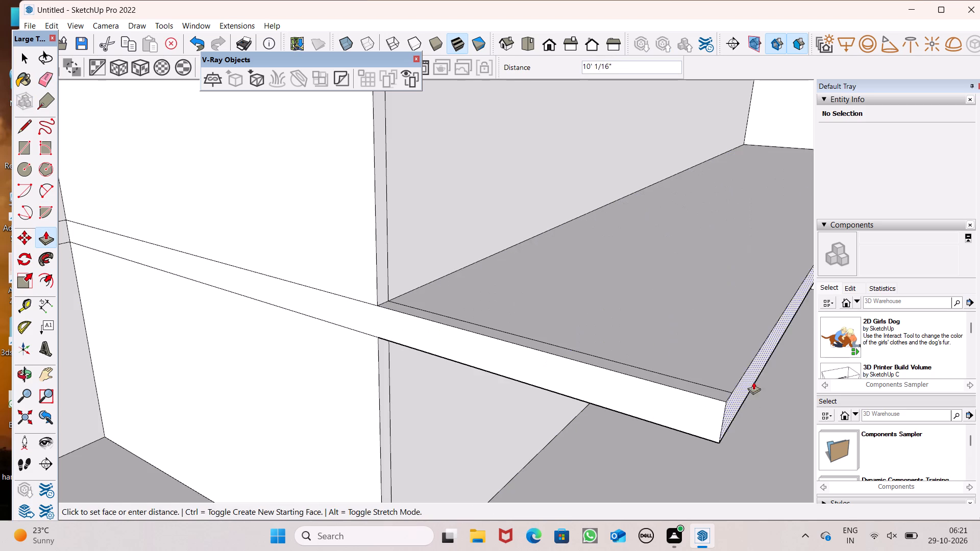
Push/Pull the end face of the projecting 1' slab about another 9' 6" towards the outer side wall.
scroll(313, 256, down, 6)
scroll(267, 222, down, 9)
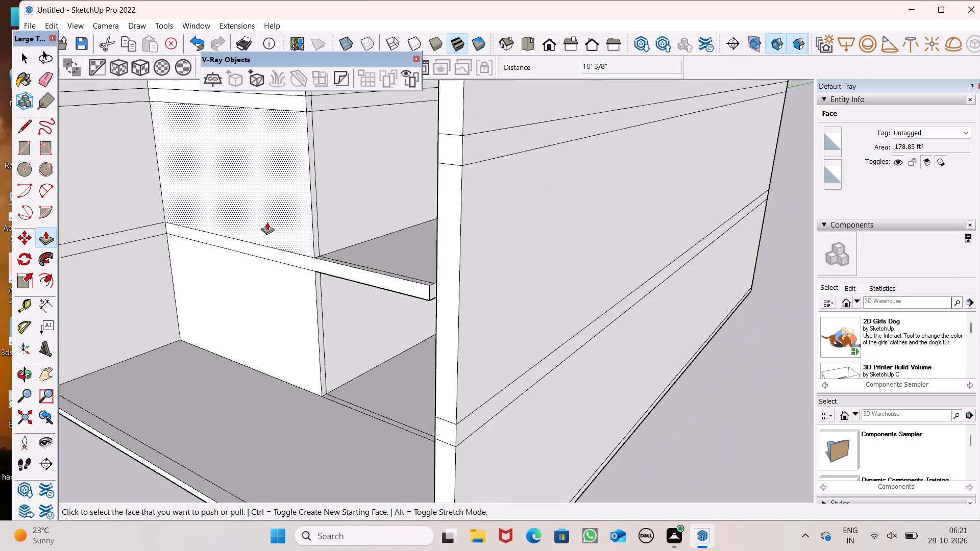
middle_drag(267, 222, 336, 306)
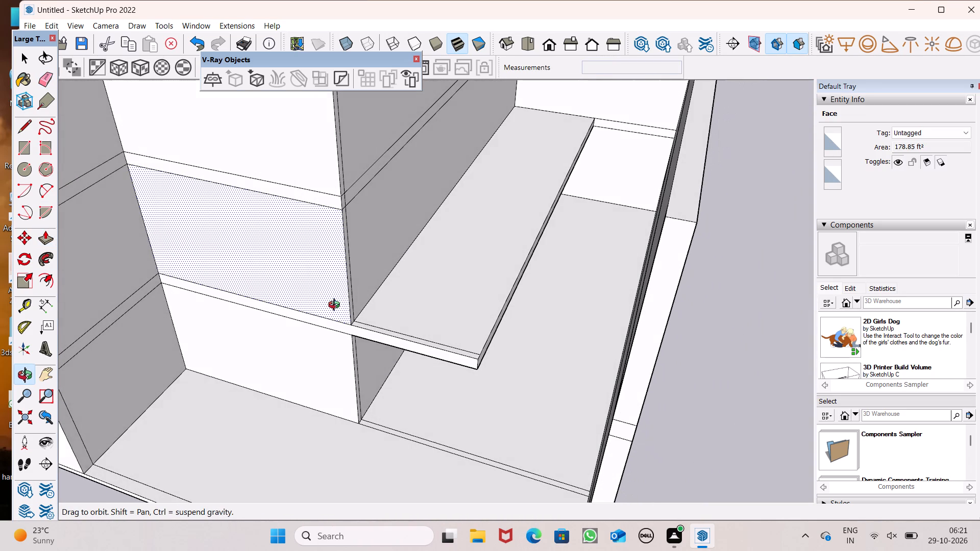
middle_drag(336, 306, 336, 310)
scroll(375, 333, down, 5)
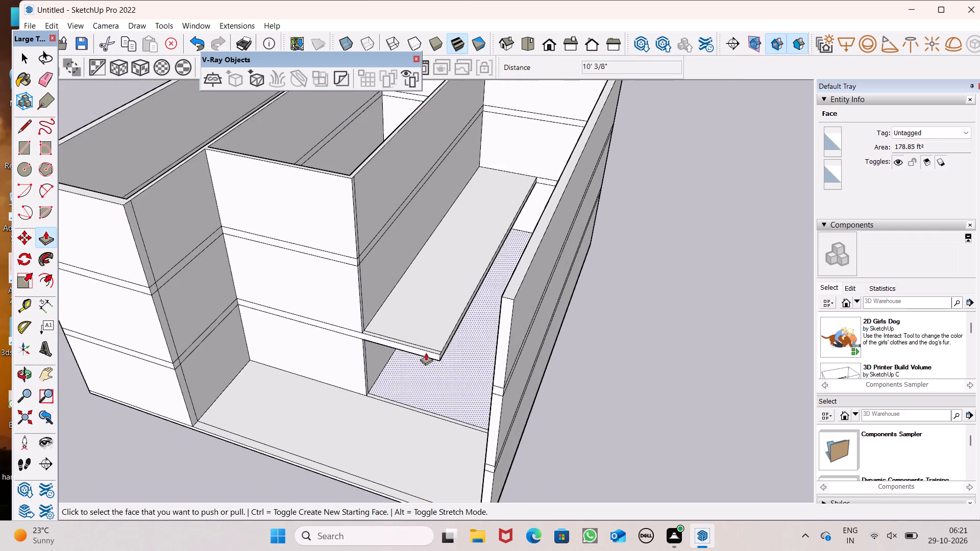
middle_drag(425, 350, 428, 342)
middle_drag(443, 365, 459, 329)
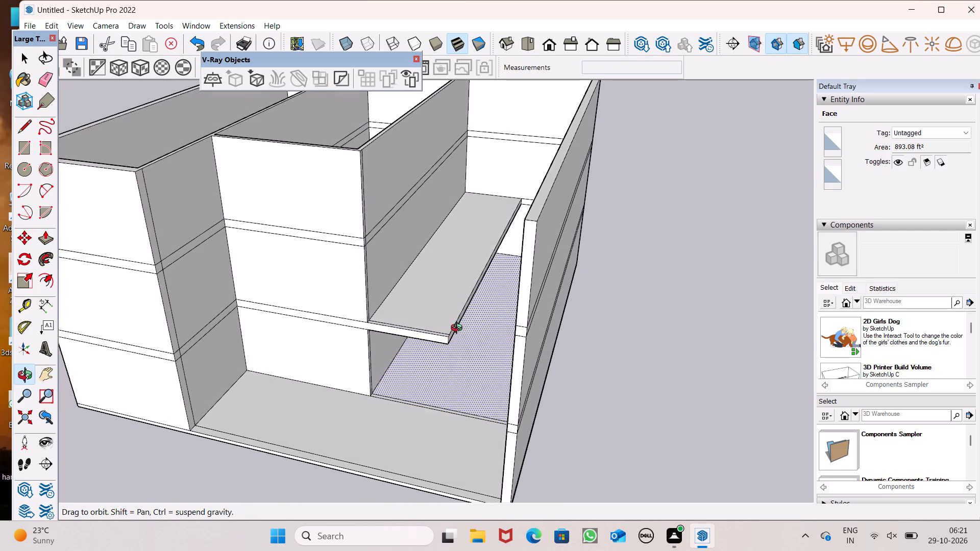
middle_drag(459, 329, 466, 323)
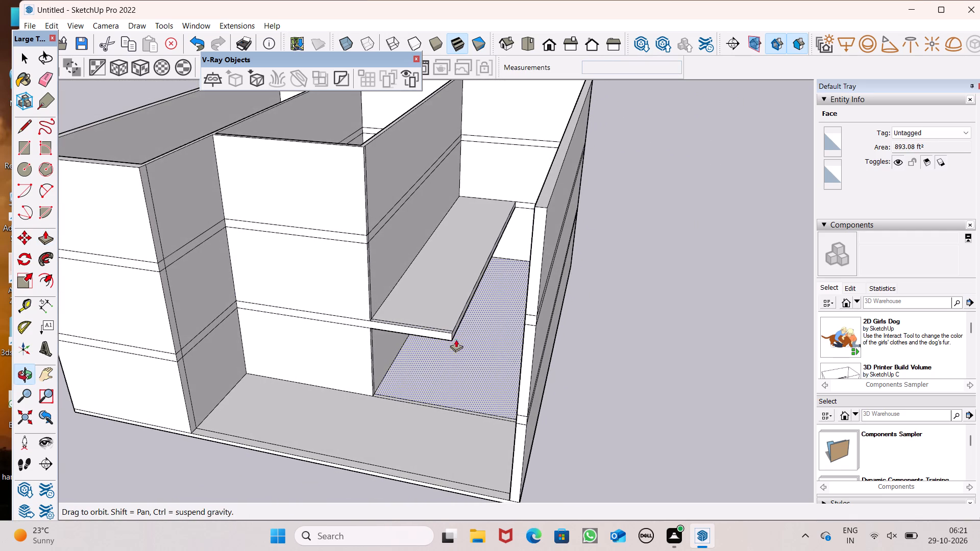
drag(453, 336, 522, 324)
Examine where the extended slab's edge meets the outer side wall, from inside and from the front.
middle_drag(508, 345, 578, 250)
scroll(508, 345, up, 1)
scroll(591, 332, up, 9)
middle_drag(610, 316, 525, 352)
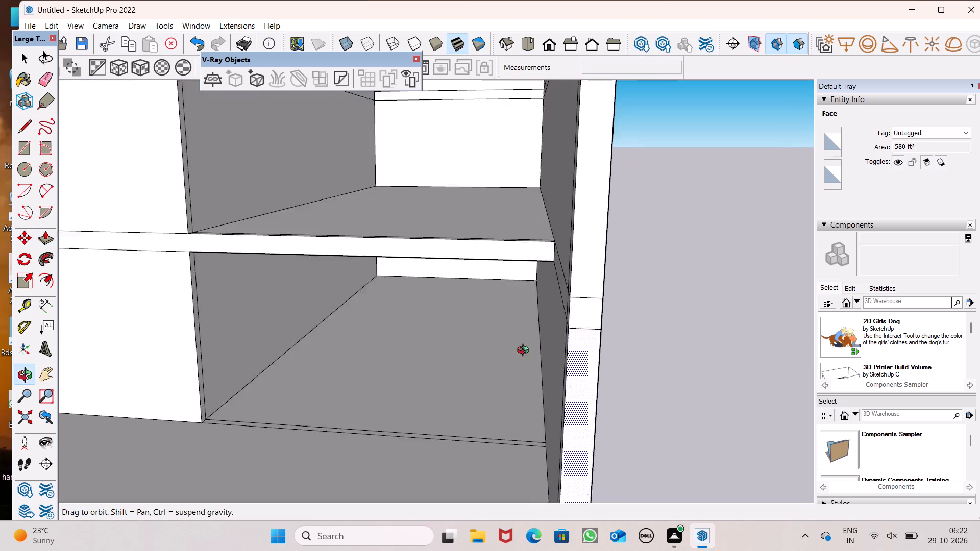
middle_drag(525, 352, 596, 337)
scroll(594, 214, up, 7)
scroll(540, 247, up, 5)
middle_drag(539, 247, 533, 264)
scroll(538, 249, up, 16)
middle_drag(536, 259, 552, 0)
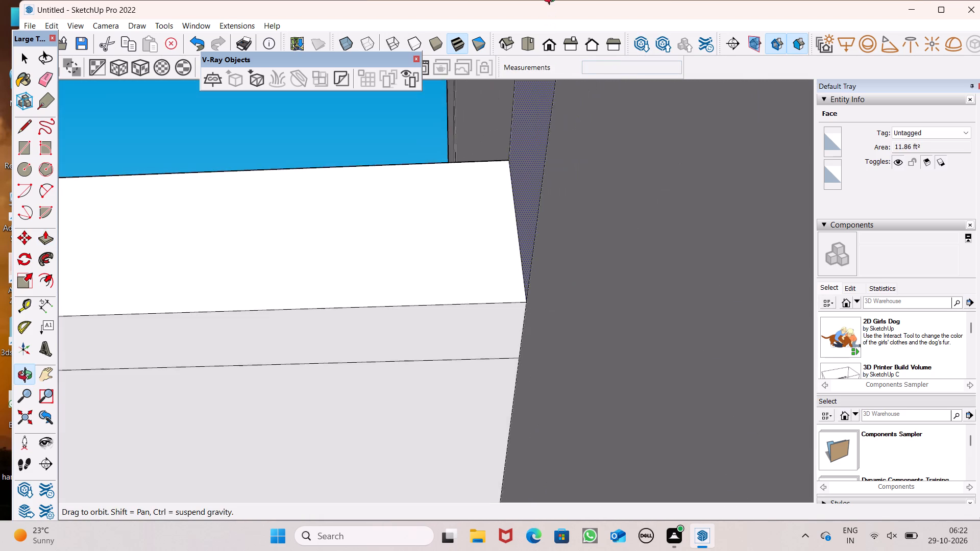
middle_drag(552, 0, 624, 262)
scroll(549, 91, down, 15)
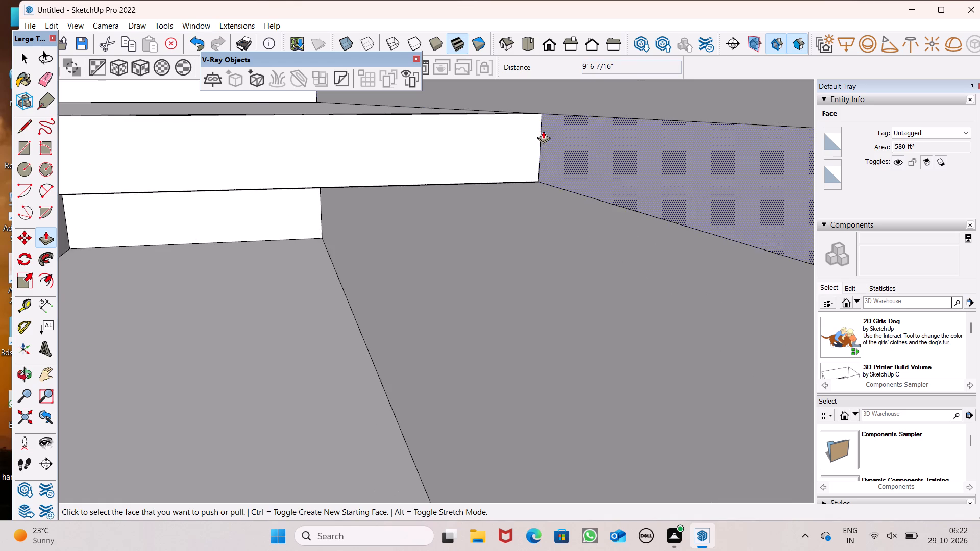
scroll(543, 131, down, 20)
scroll(543, 131, down, 3)
middle_drag(518, 198, 387, 189)
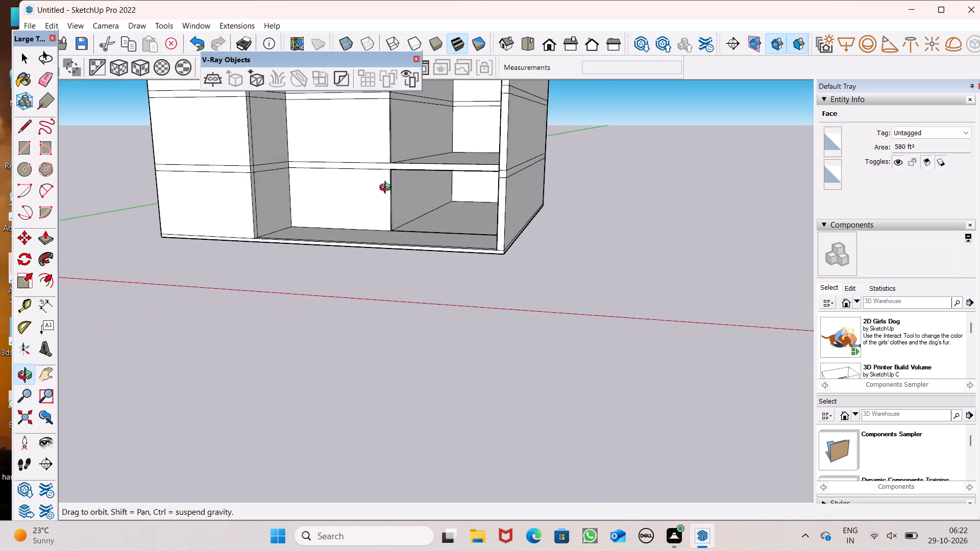
middle_drag(387, 189, 474, 189)
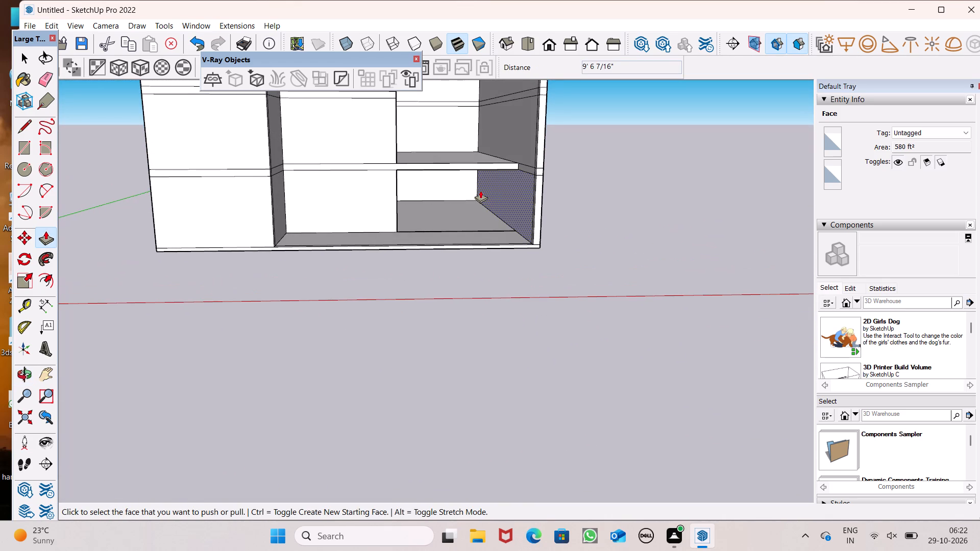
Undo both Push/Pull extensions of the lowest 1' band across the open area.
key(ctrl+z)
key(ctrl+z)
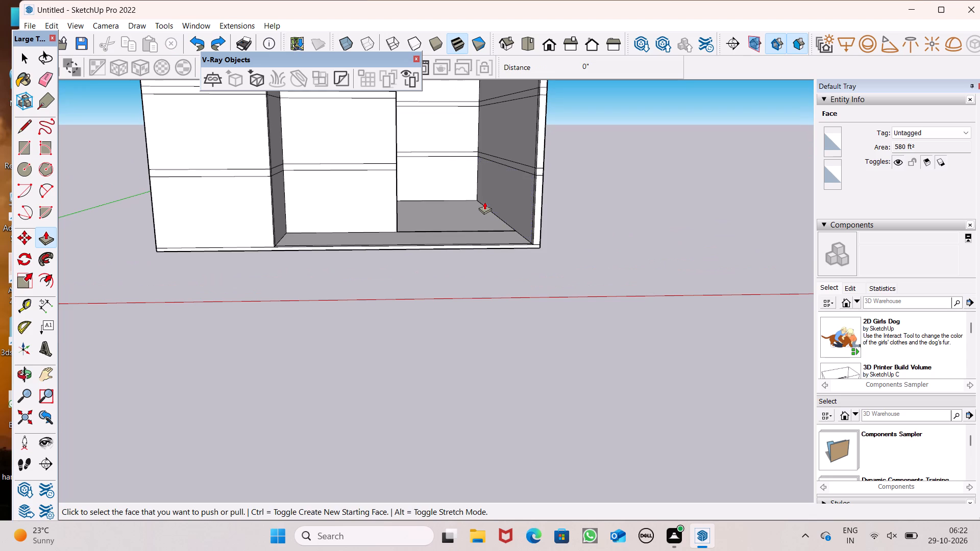
Examine the three-storey walls, their bands and the open area from above and from the front.
key(space)
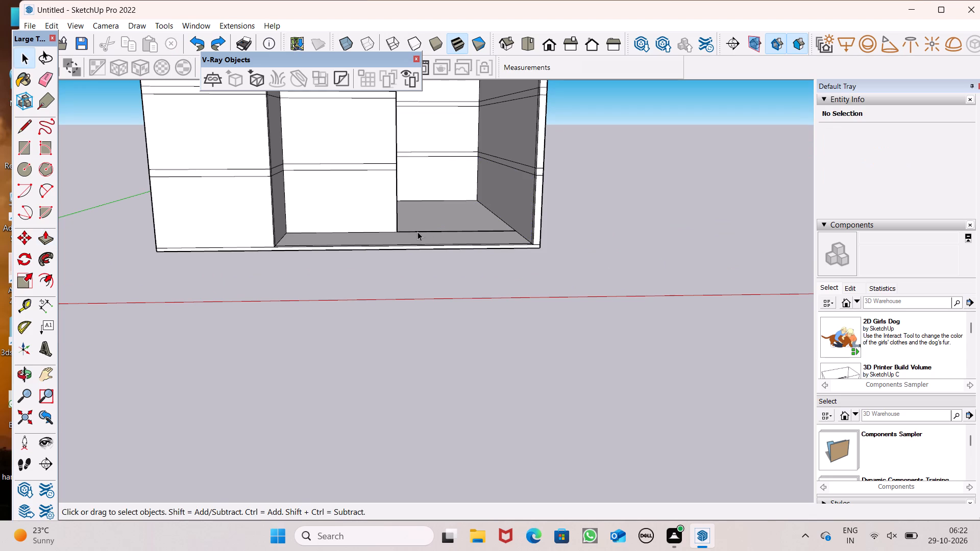
scroll(418, 232, down, 3)
middle_drag(437, 228, 384, 317)
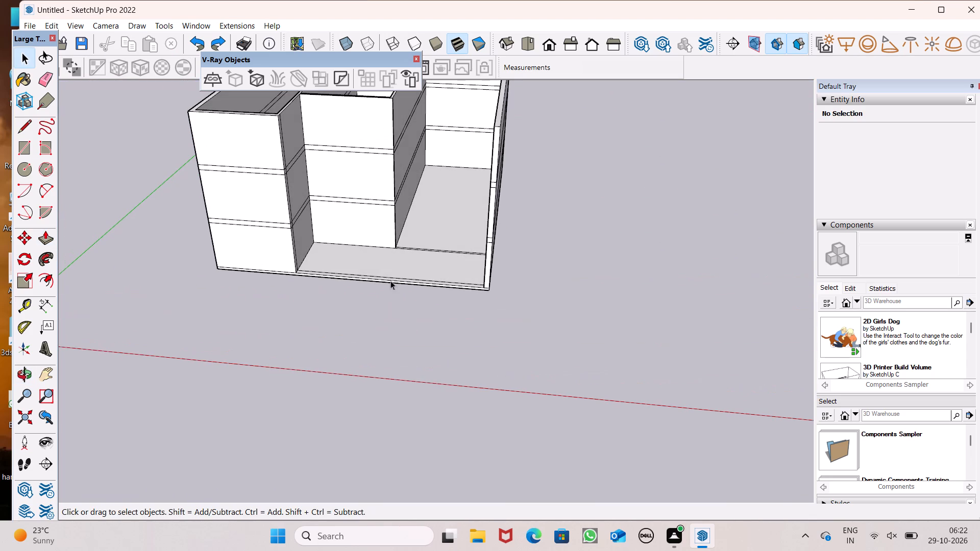
scroll(409, 296, down, 6)
scroll(427, 359, down, 4)
scroll(391, 259, up, 6)
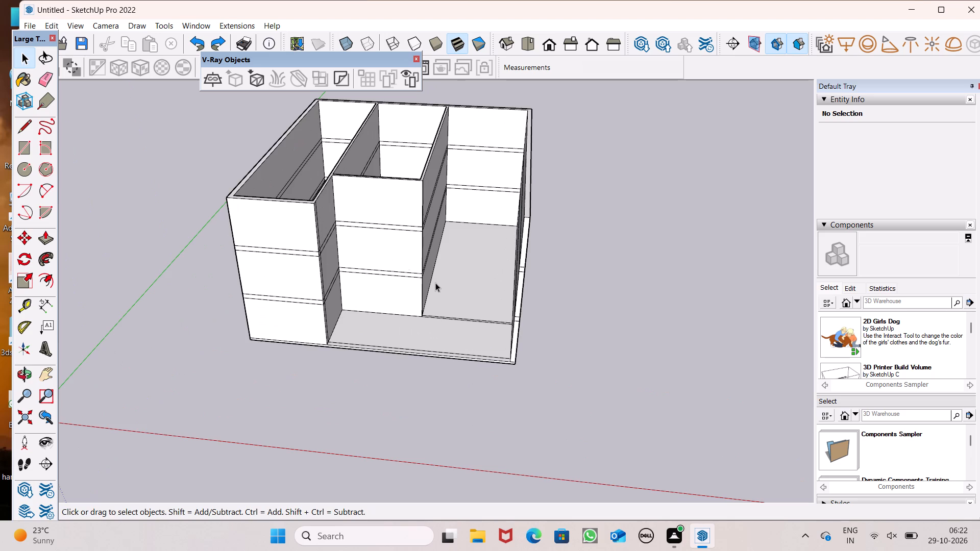
middle_drag(437, 283, 399, 361)
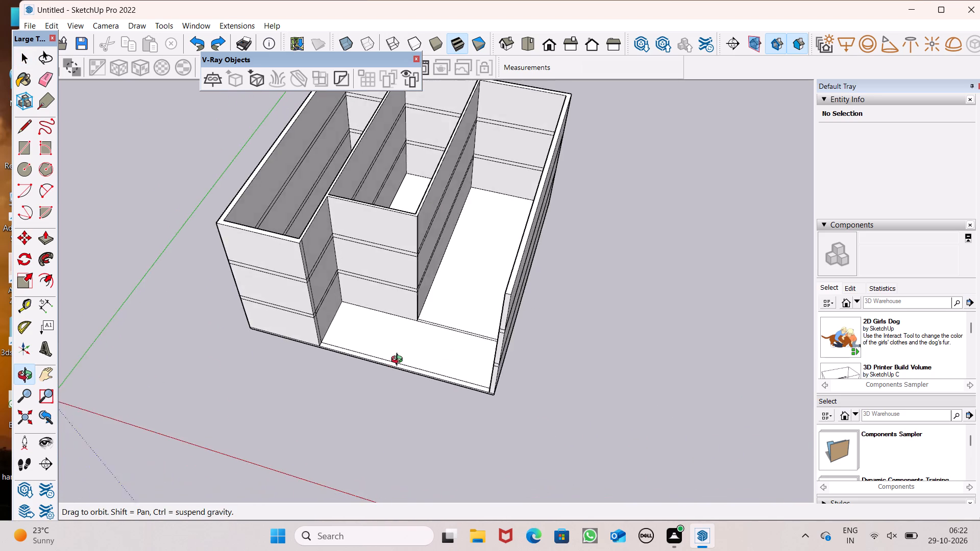
middle_drag(399, 361, 455, 323)
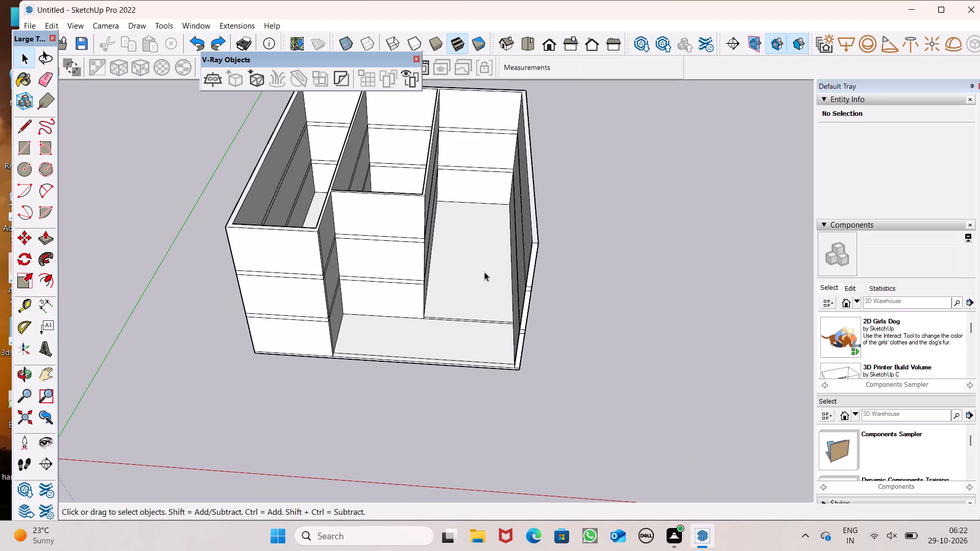
scroll(548, 285, down, 7)
middle_drag(554, 306, 520, 312)
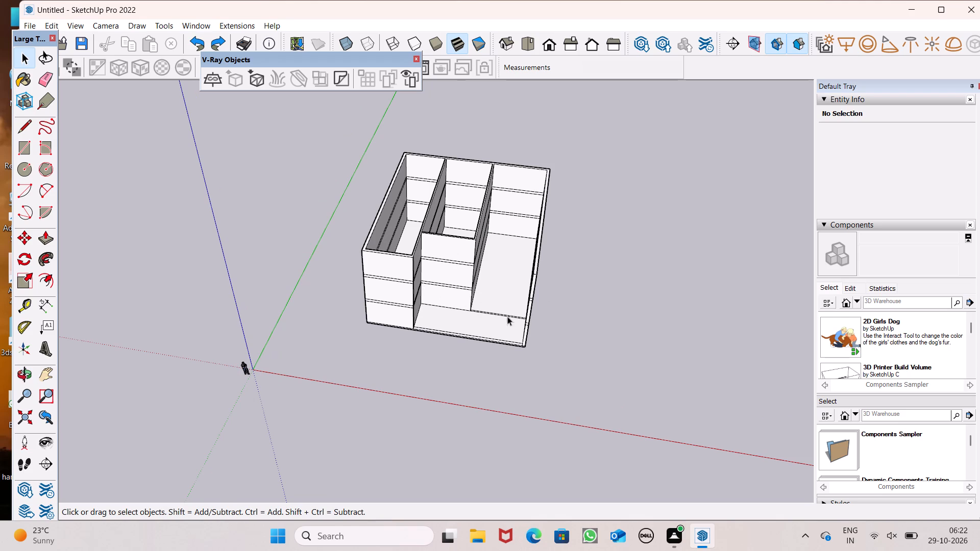
middle_drag(571, 358, 548, 340)
scroll(570, 346, up, 1)
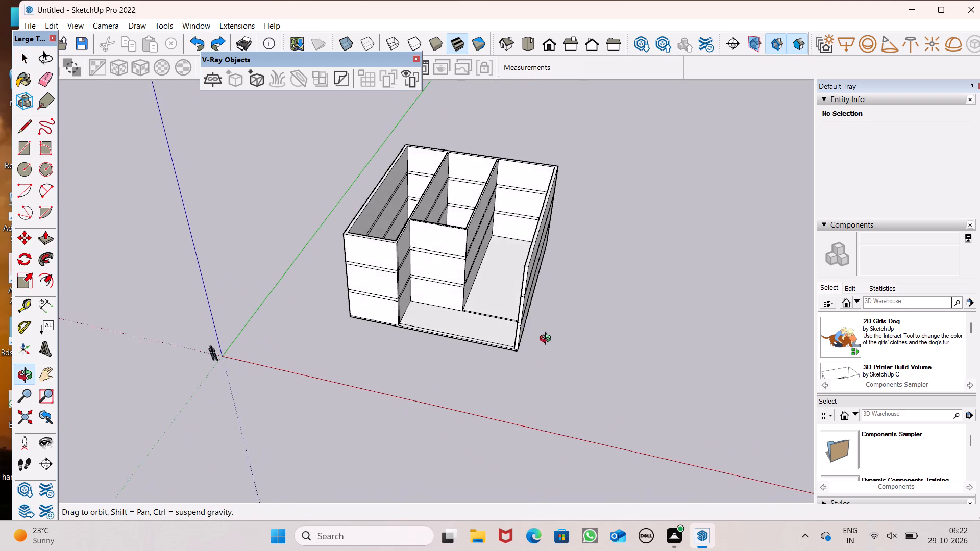
middle_drag(548, 340, 574, 238)
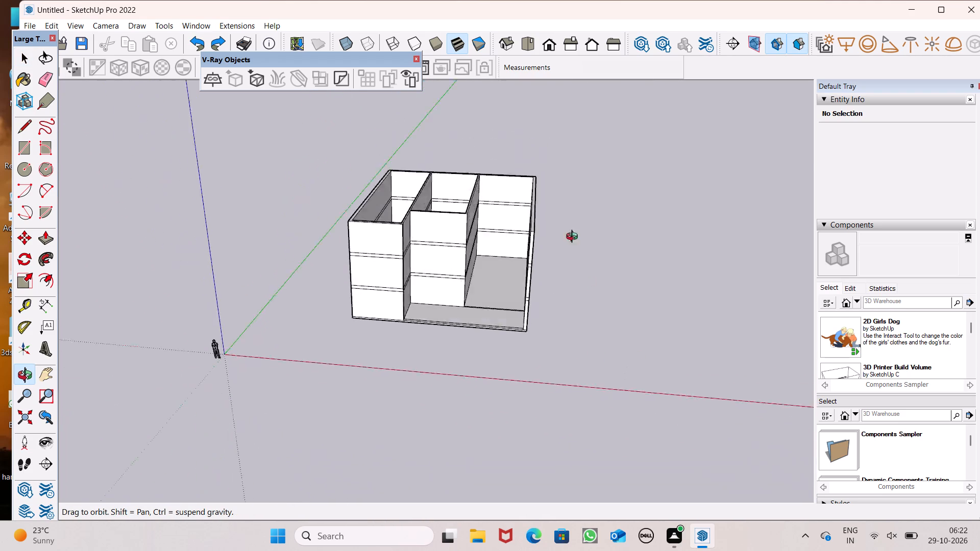
middle_drag(574, 238, 571, 209)
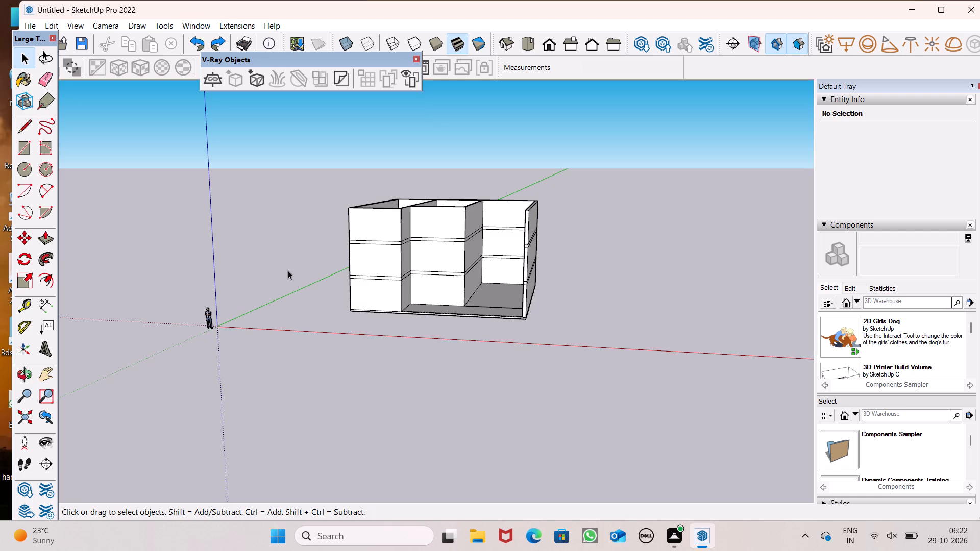
middle_drag(358, 245, 381, 267)
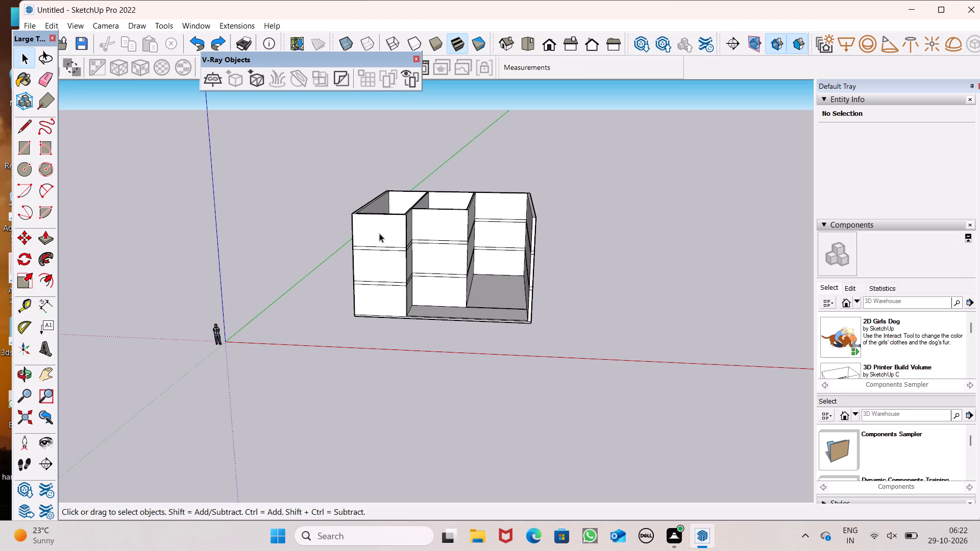
scroll(416, 289, down, 4)
Push/Pull the wall top face up by 2' to add a band above the third storey.
scroll(407, 228, up, 2)
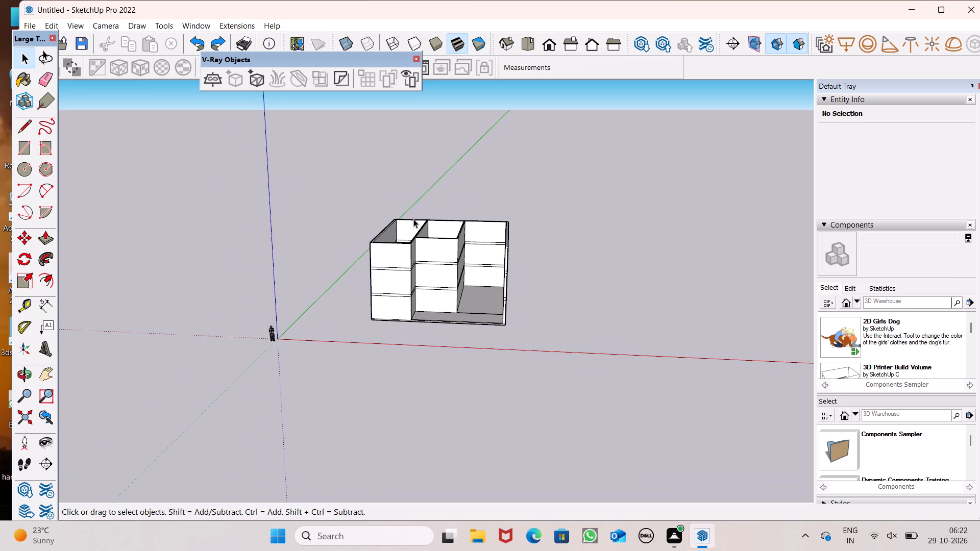
scroll(413, 219, up, 7)
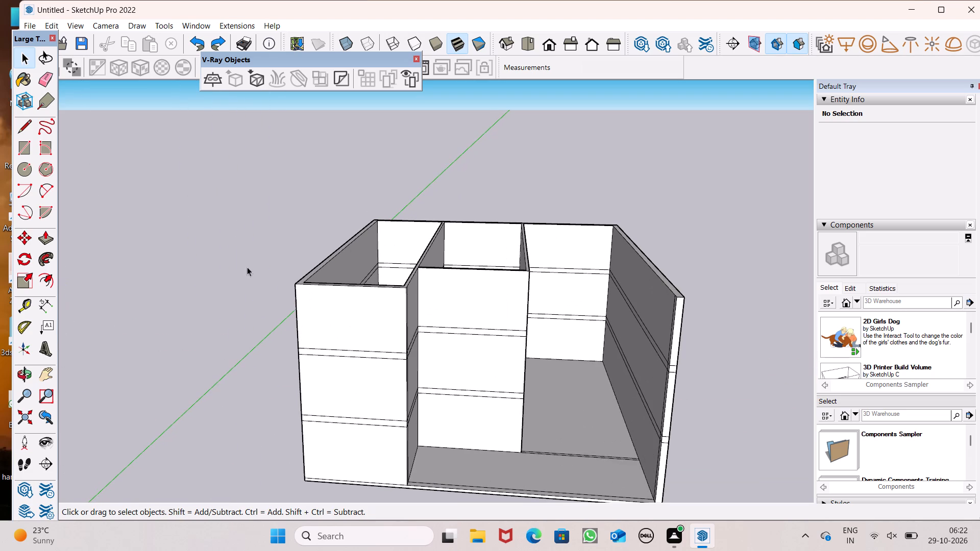
click(53, 231)
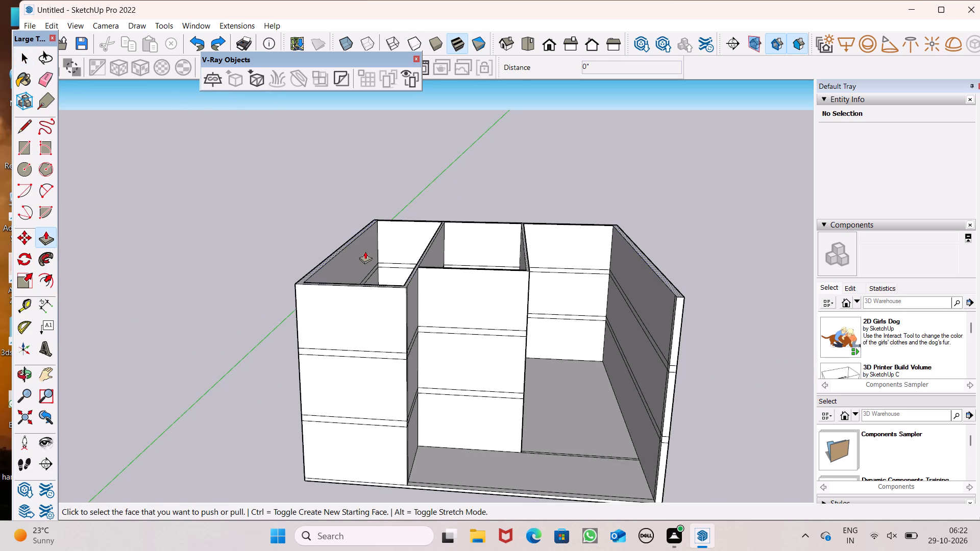
scroll(369, 251, up, 5)
drag(424, 344, 431, 283)
text(2')
key(Return)
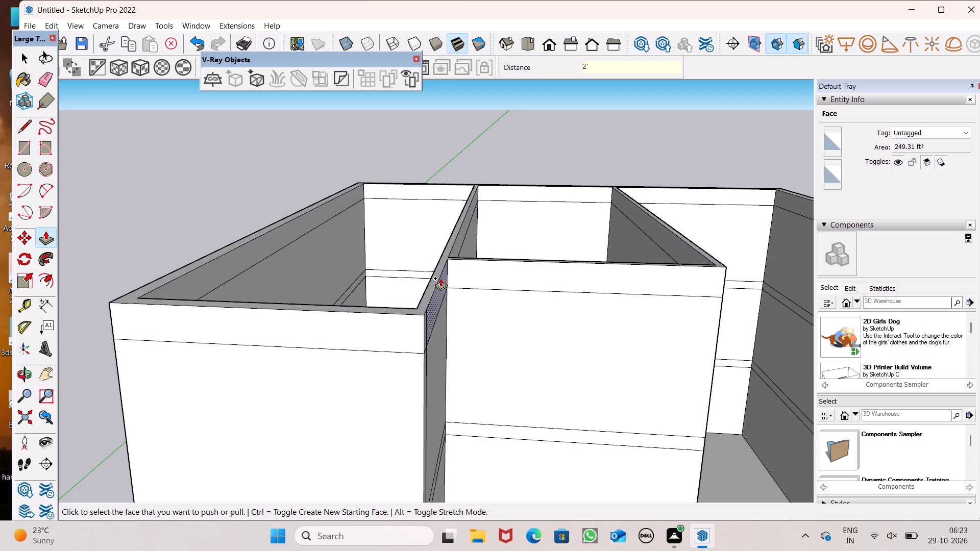
Draw a 6" line across the top of the partition between the long room and middle room, at the back wall.
scroll(442, 210, down, 4)
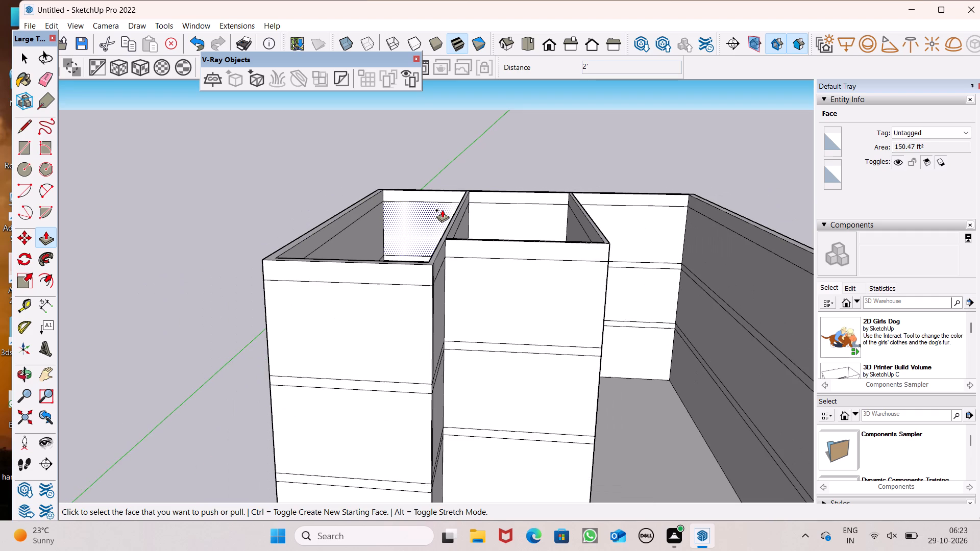
scroll(468, 226, down, 5)
middle_drag(476, 217, 467, 359)
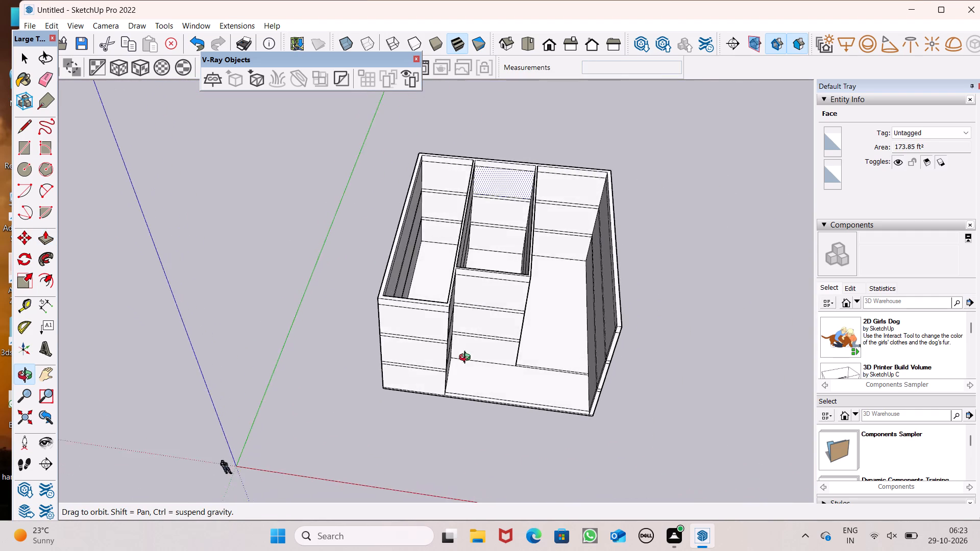
middle_drag(467, 359, 486, 402)
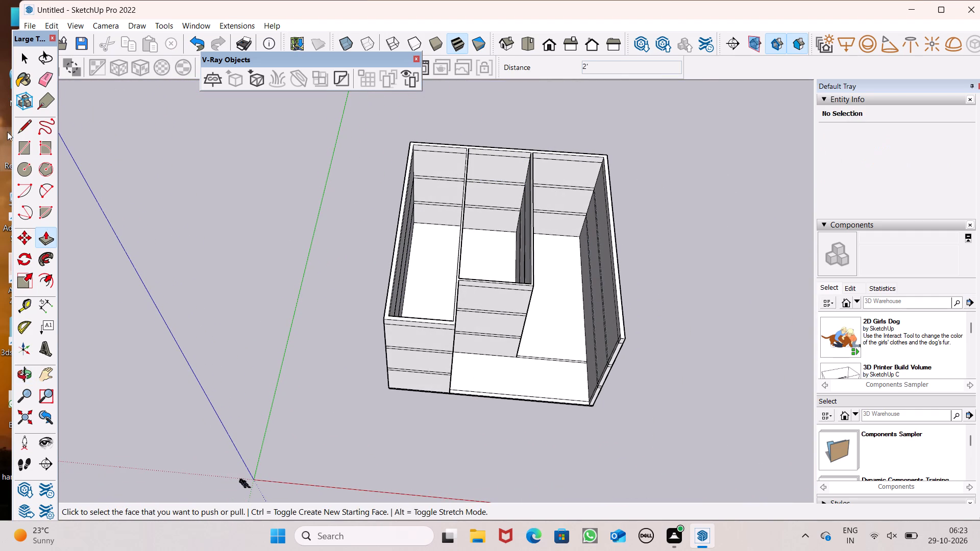
click(19, 131)
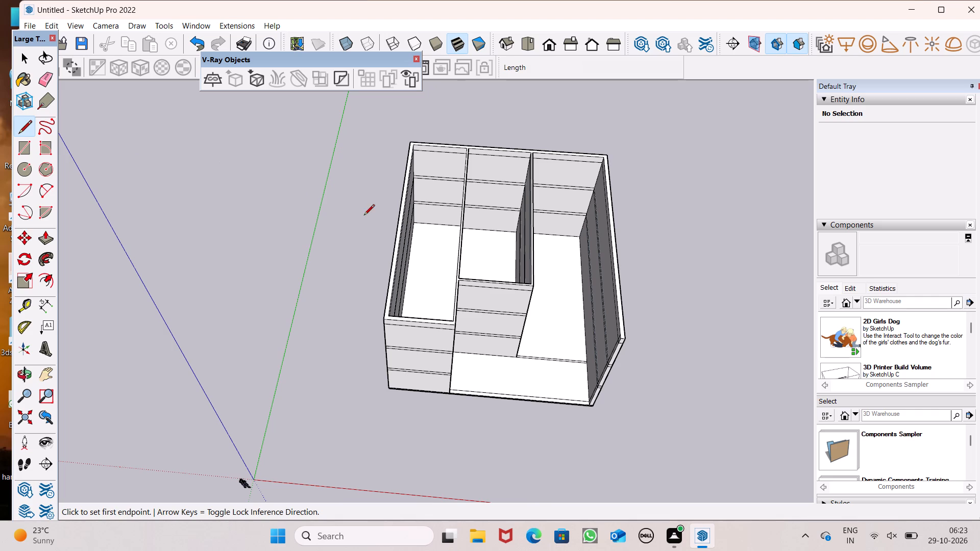
scroll(435, 197, up, 6)
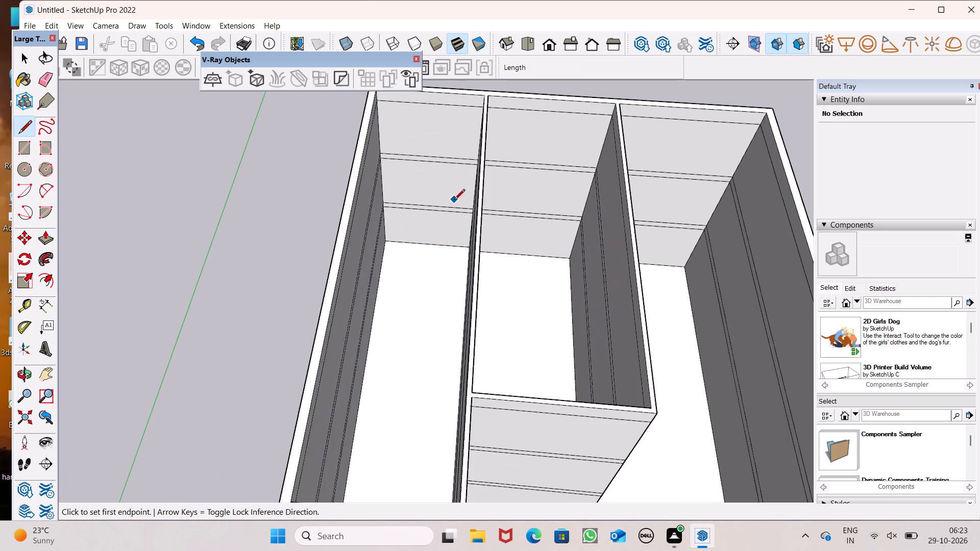
scroll(479, 94, up, 2)
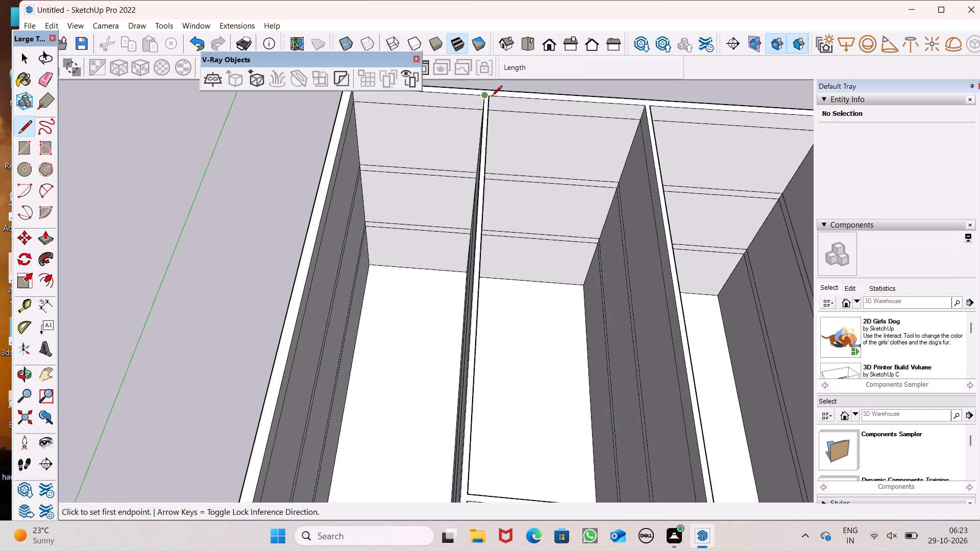
scroll(507, 105, up, 1)
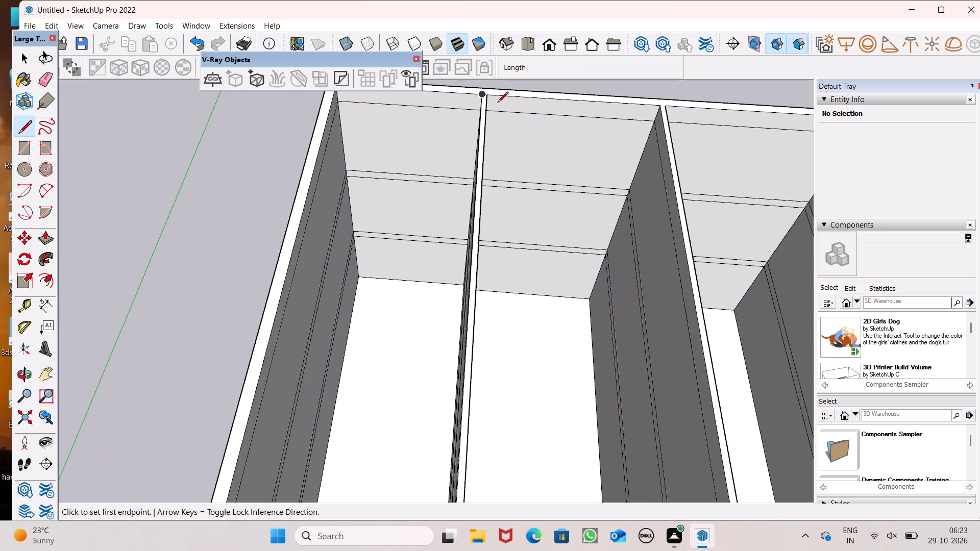
scroll(485, 101, down, 4)
click(482, 99)
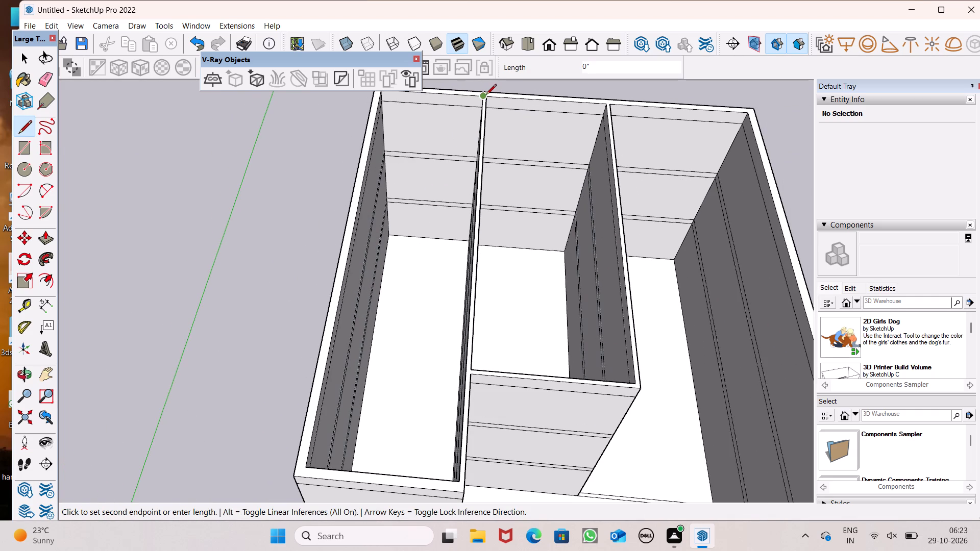
click(488, 95)
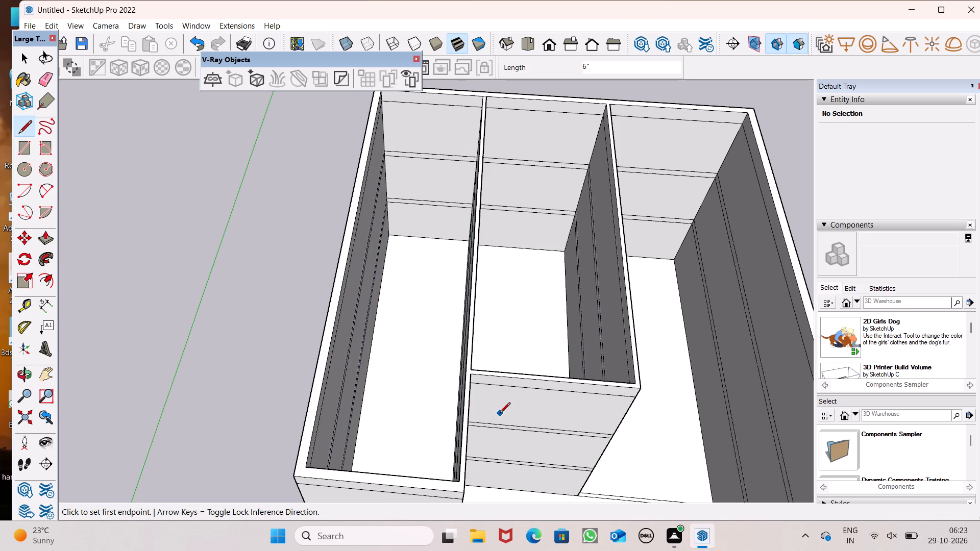
Draw a 6" line across the top of the long room's partition, in line with the outer face of the middle room's front wall.
scroll(486, 415, up, 1)
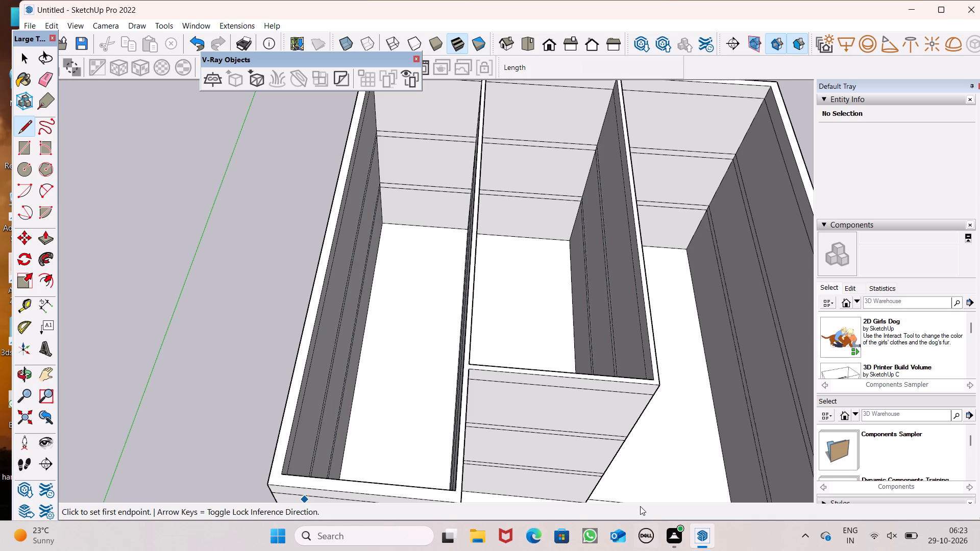
scroll(478, 345, down, 6)
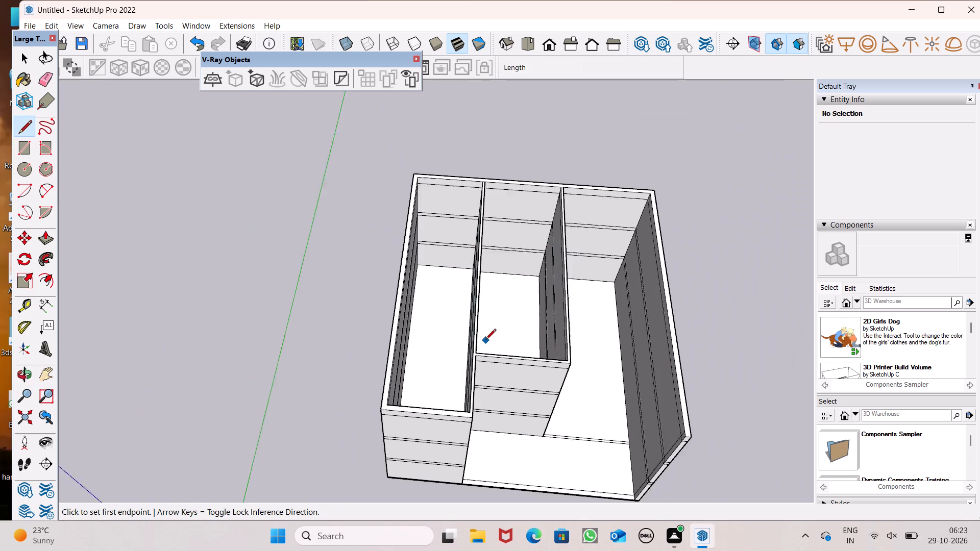
scroll(522, 413, up, 3)
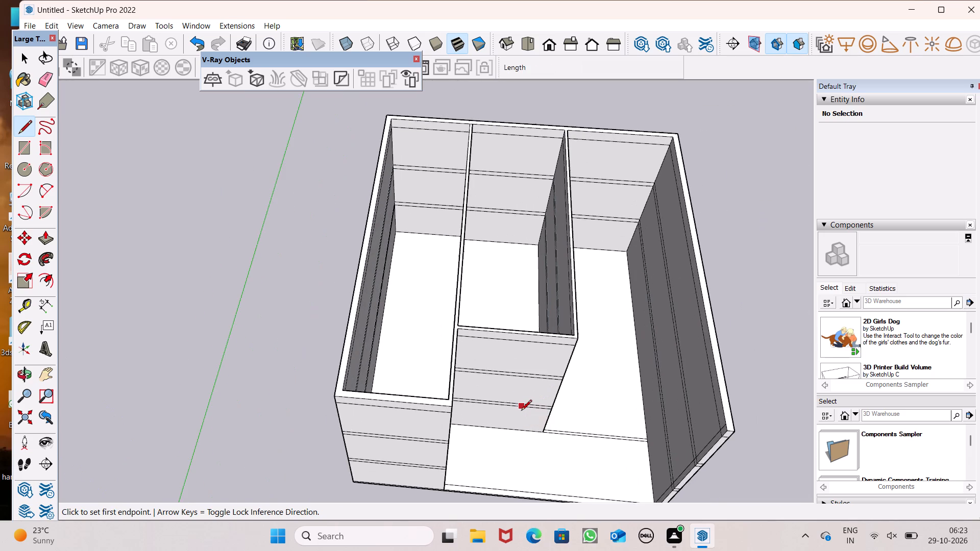
scroll(521, 411, up, 1)
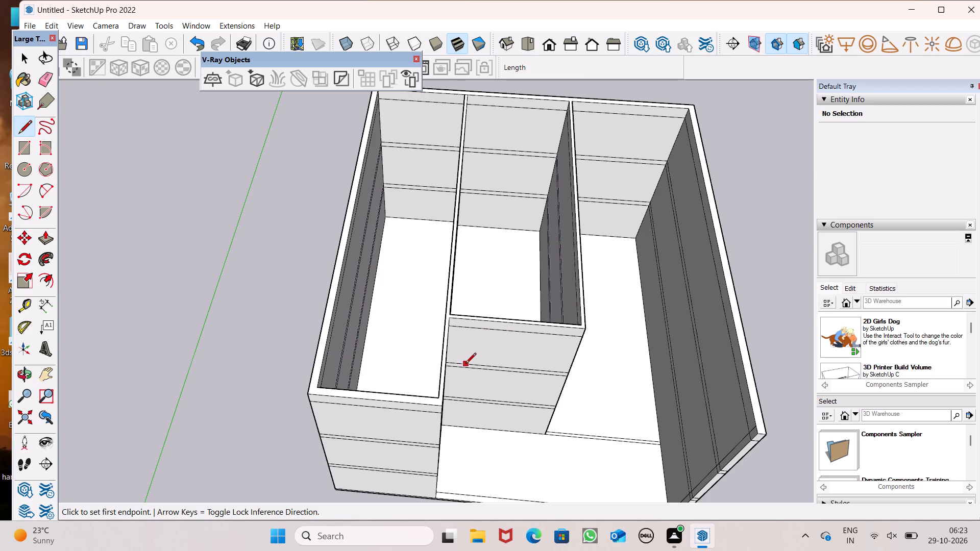
scroll(448, 320, up, 7)
middle_click(448, 320)
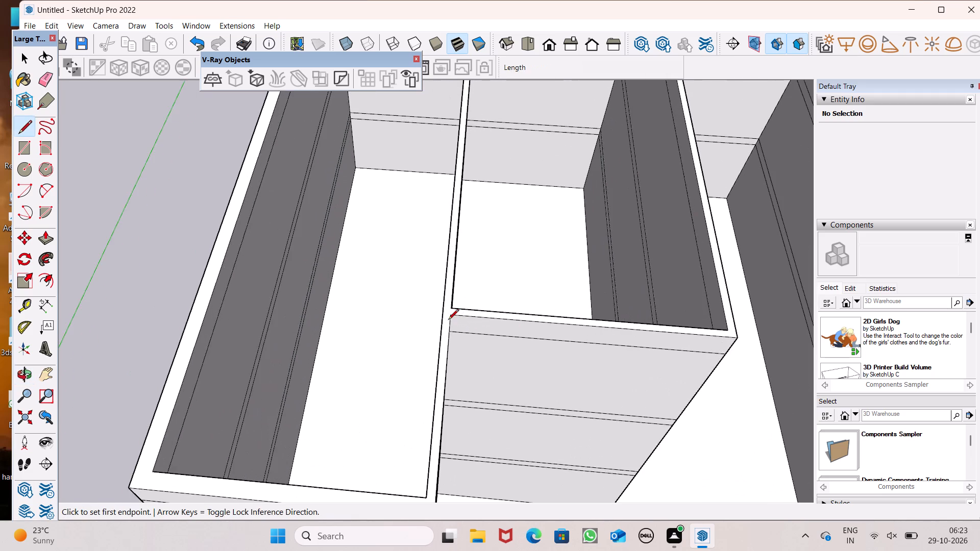
scroll(450, 317, up, 6)
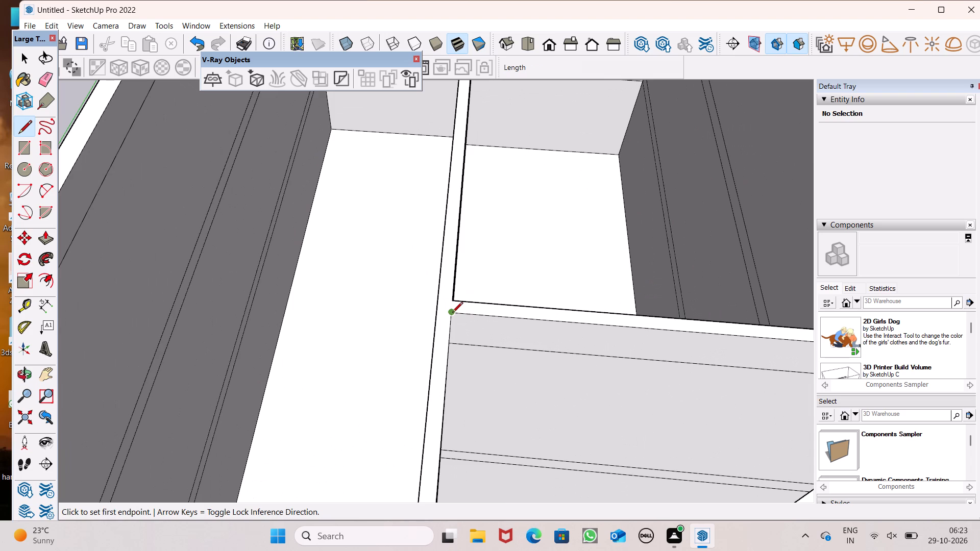
click(452, 313)
click(434, 312)
key(ctrl+z)
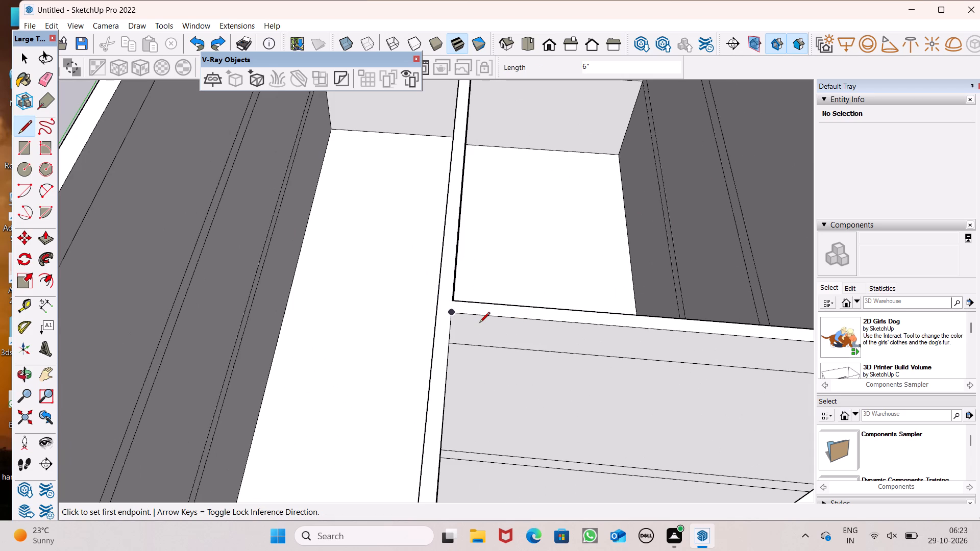
click(447, 313)
click(437, 315)
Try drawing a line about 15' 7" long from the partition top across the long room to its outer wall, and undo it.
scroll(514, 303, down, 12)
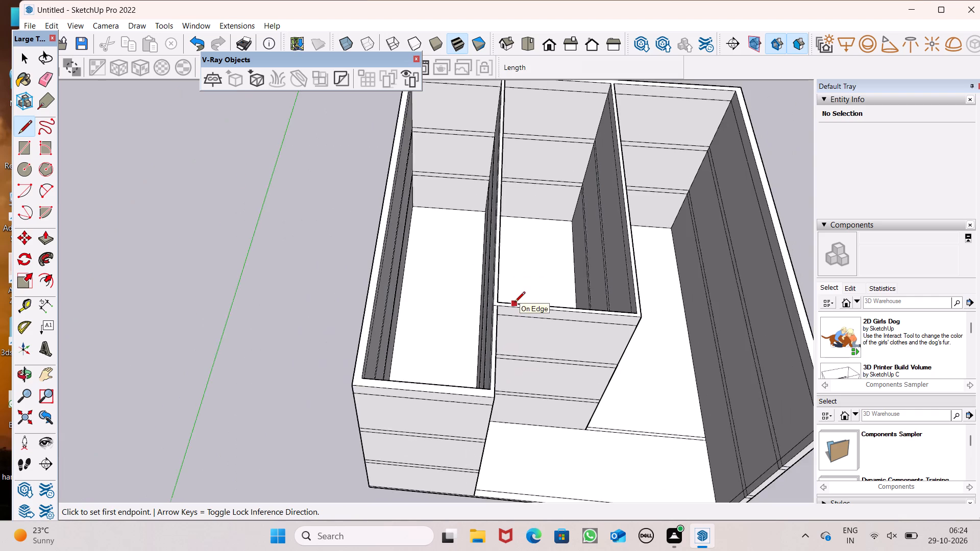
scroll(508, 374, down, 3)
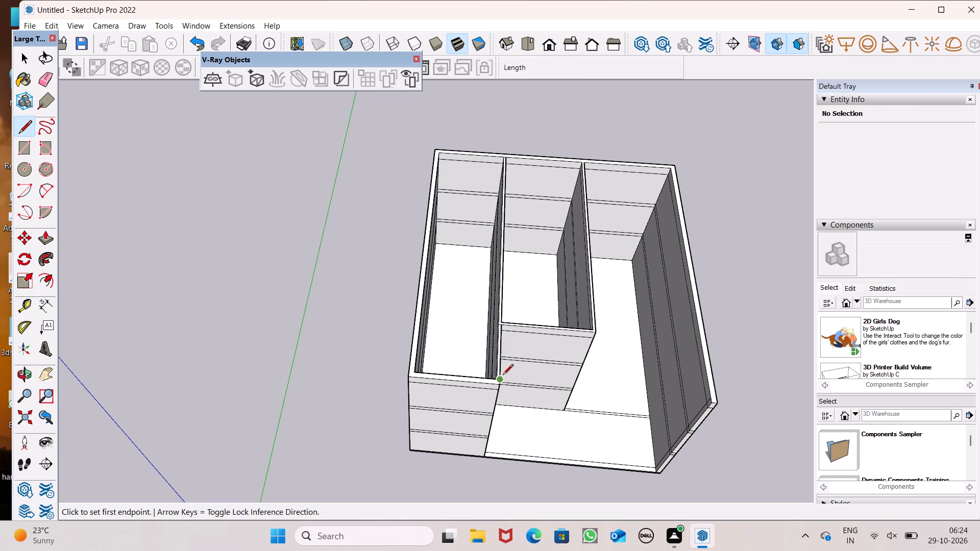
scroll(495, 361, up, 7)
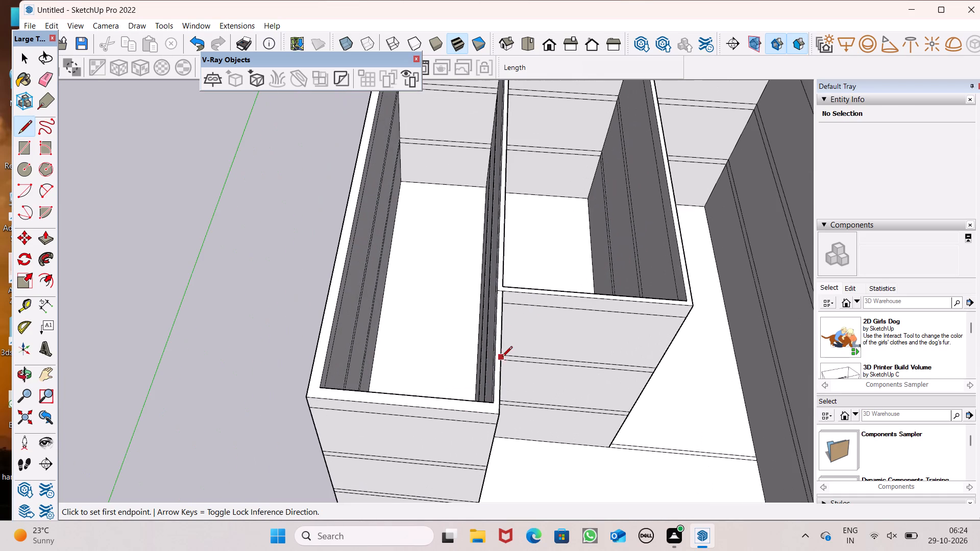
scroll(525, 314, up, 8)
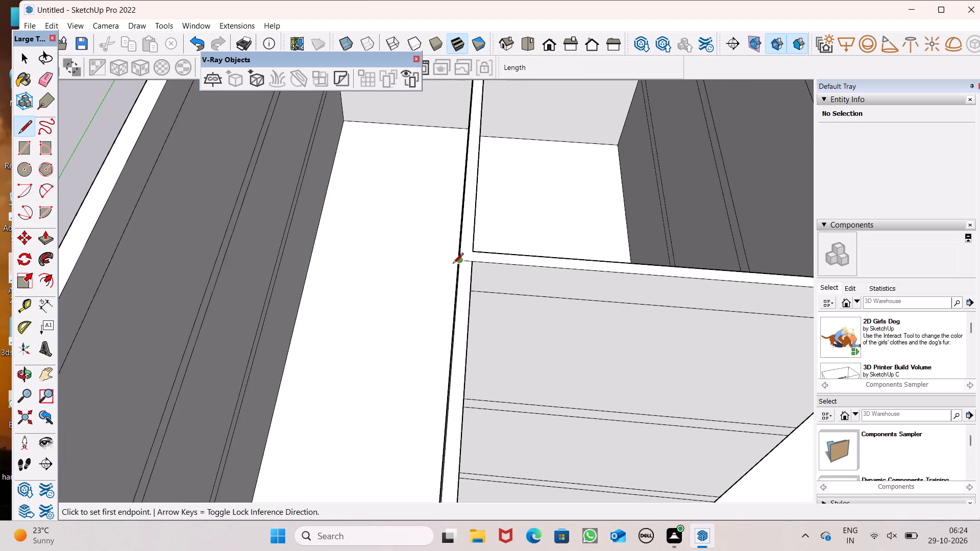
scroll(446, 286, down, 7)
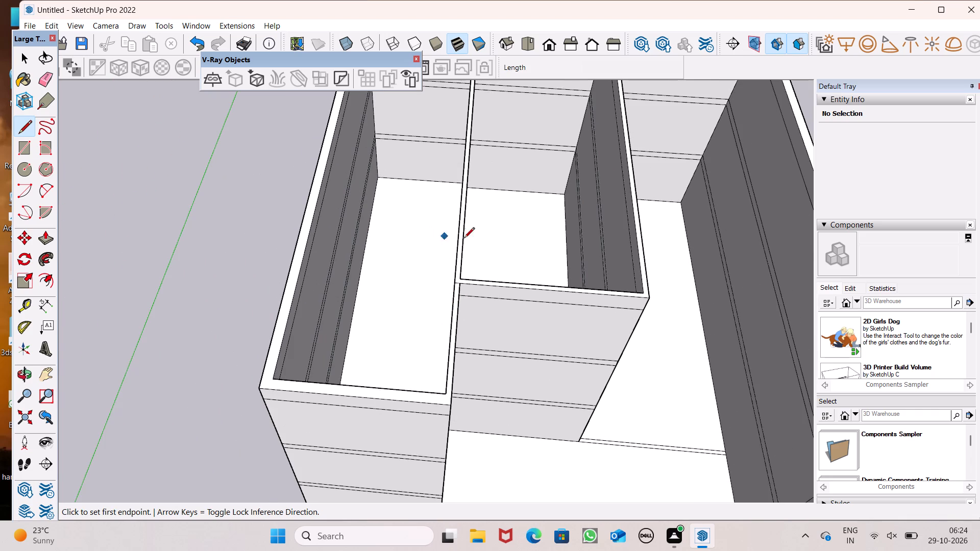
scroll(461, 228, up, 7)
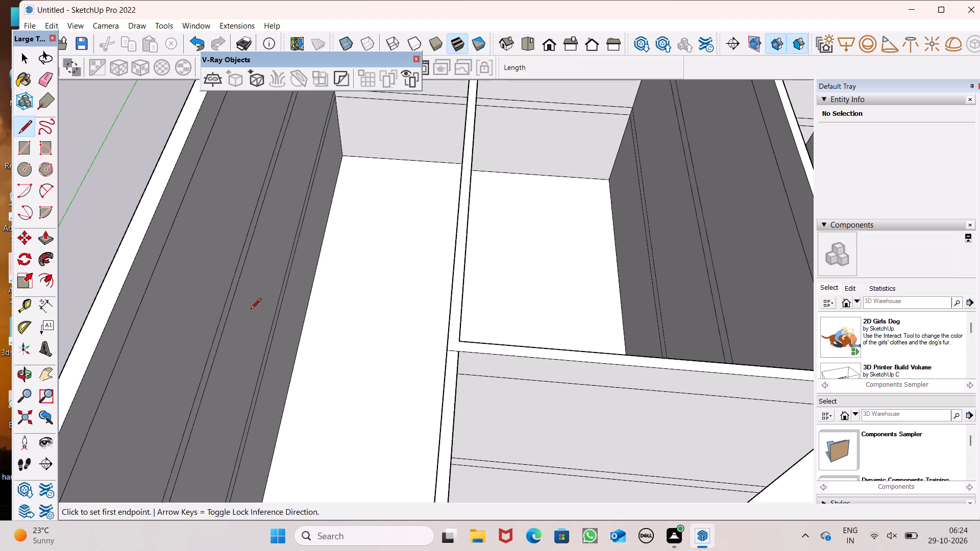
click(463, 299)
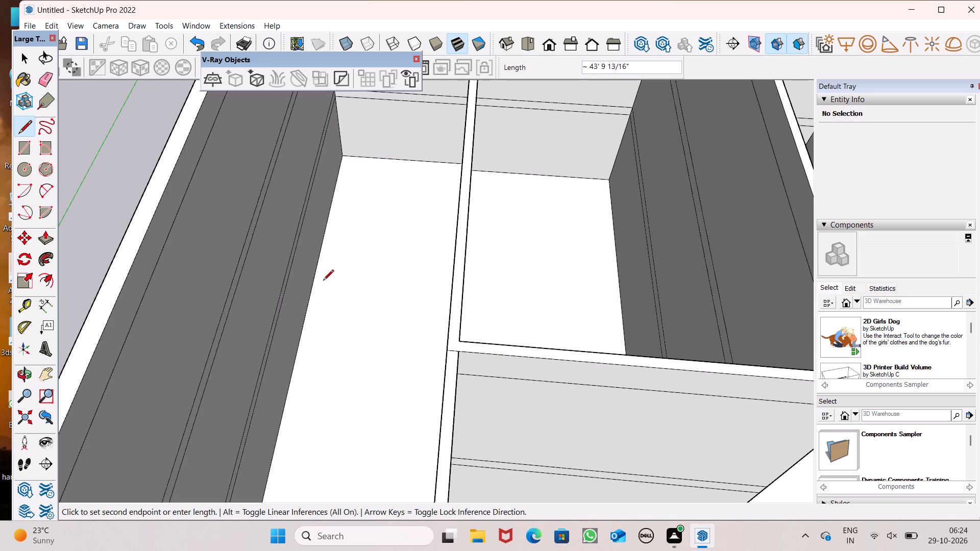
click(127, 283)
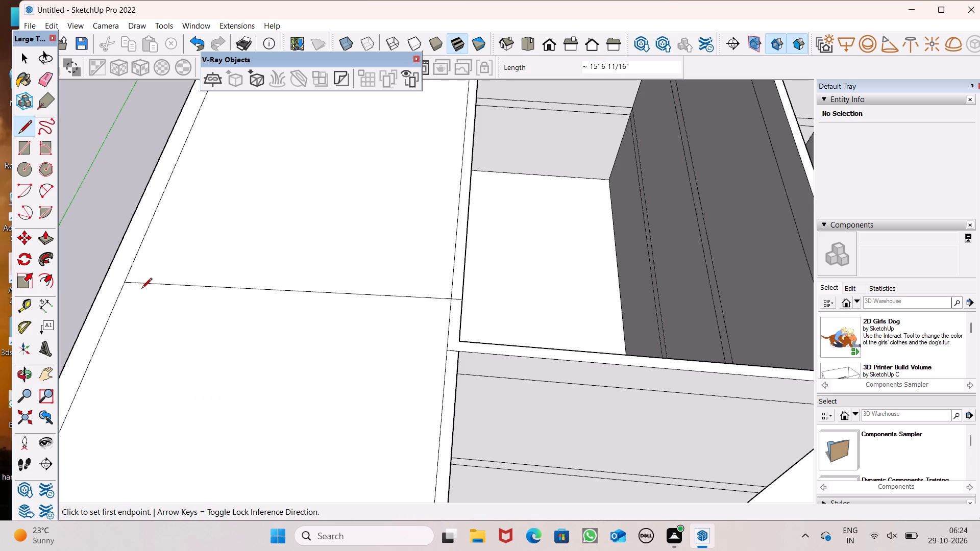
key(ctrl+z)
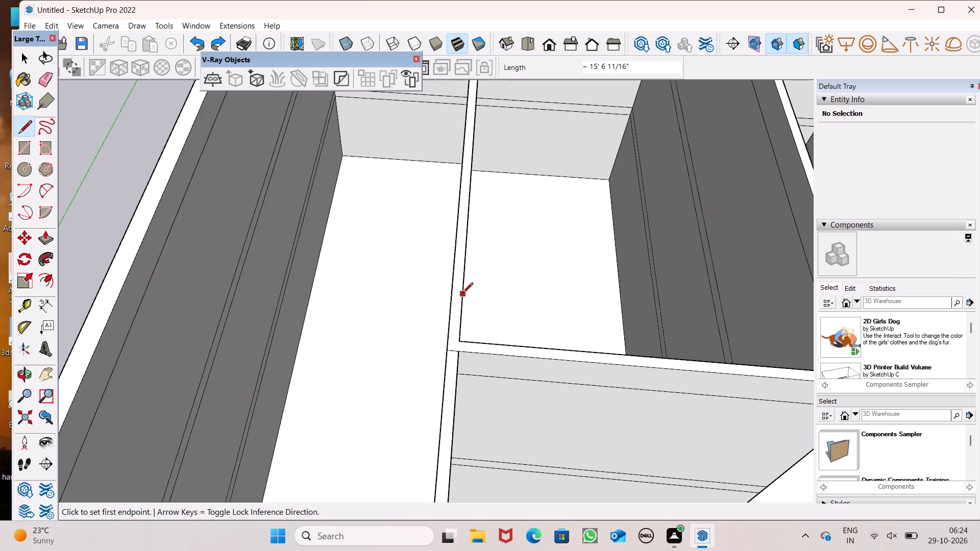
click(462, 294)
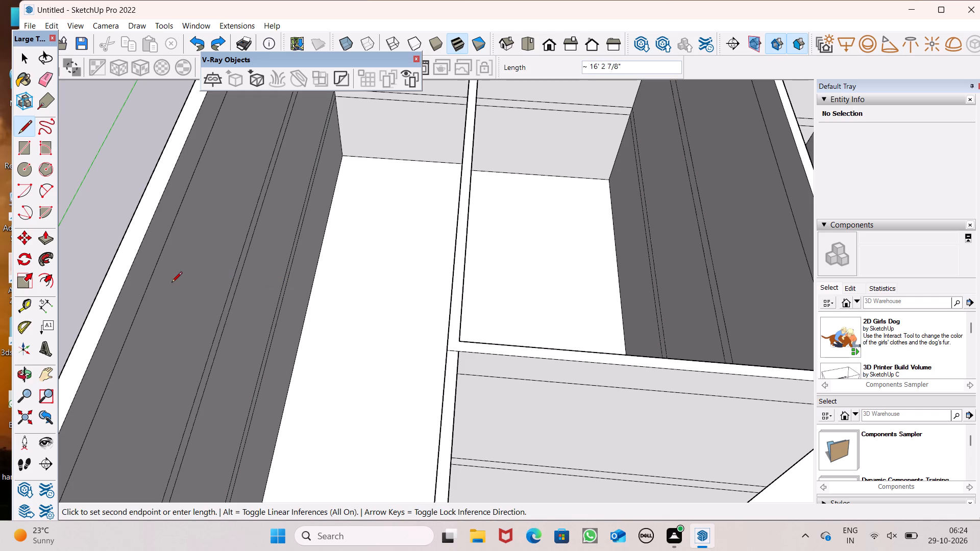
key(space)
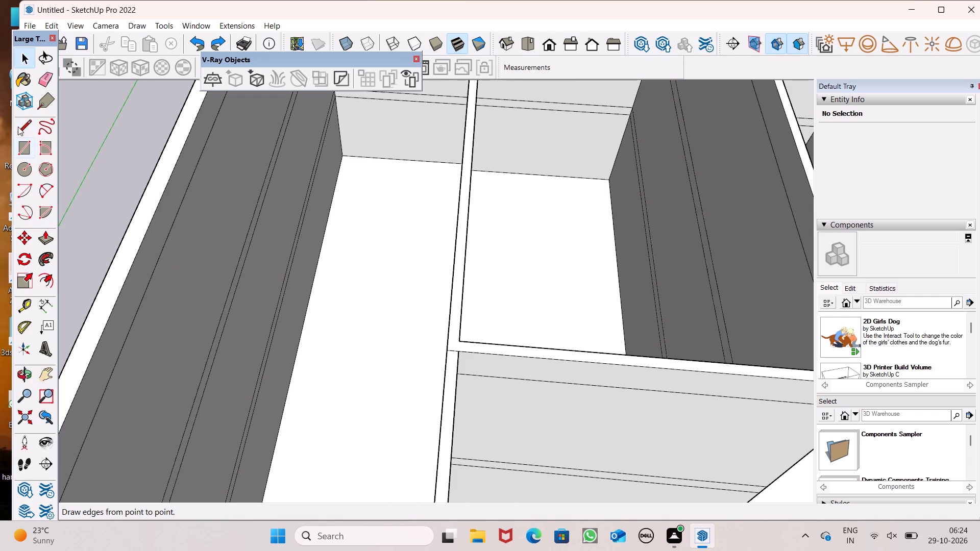
Draw a 6" line across the long room's partition top behind the middle room's front wall, and a 1' line across the outer wall top opposite.
click(18, 127)
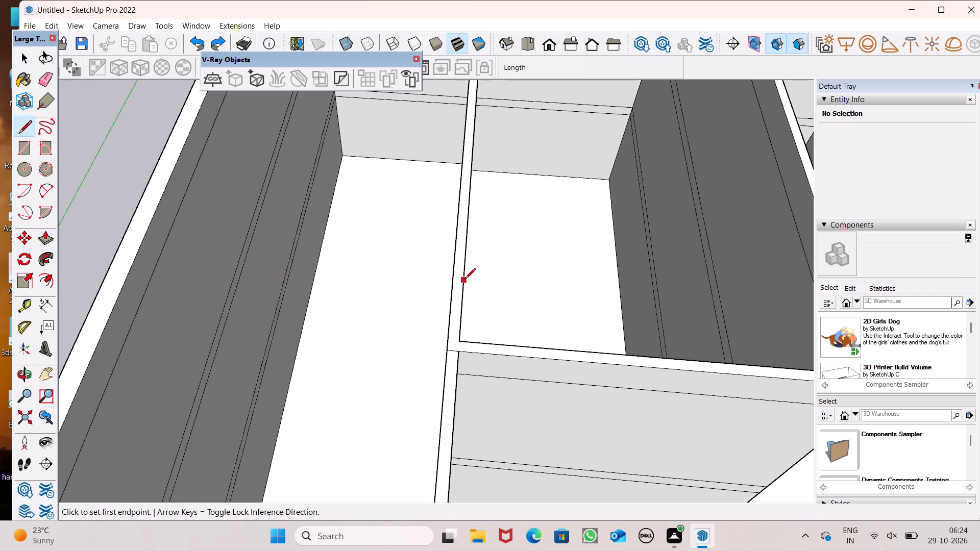
click(465, 279)
click(453, 271)
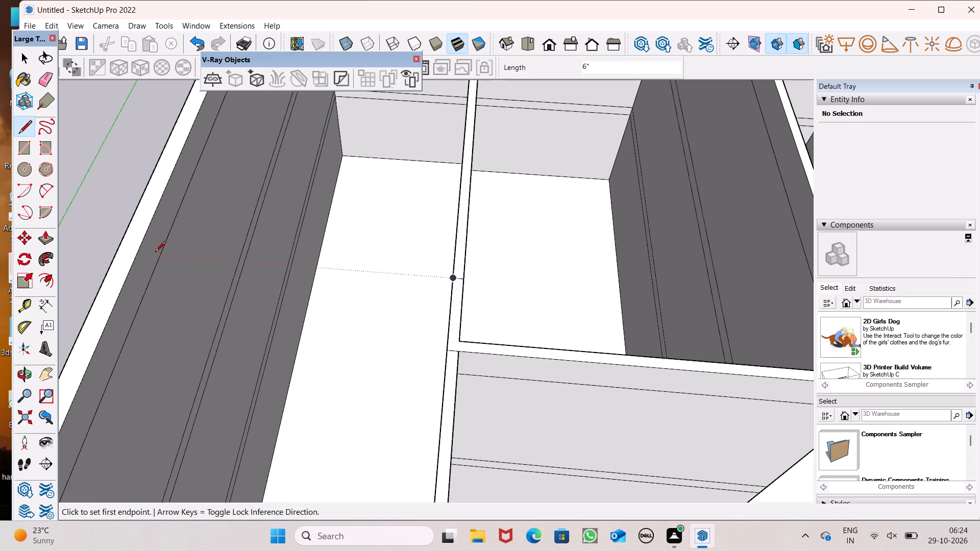
click(138, 253)
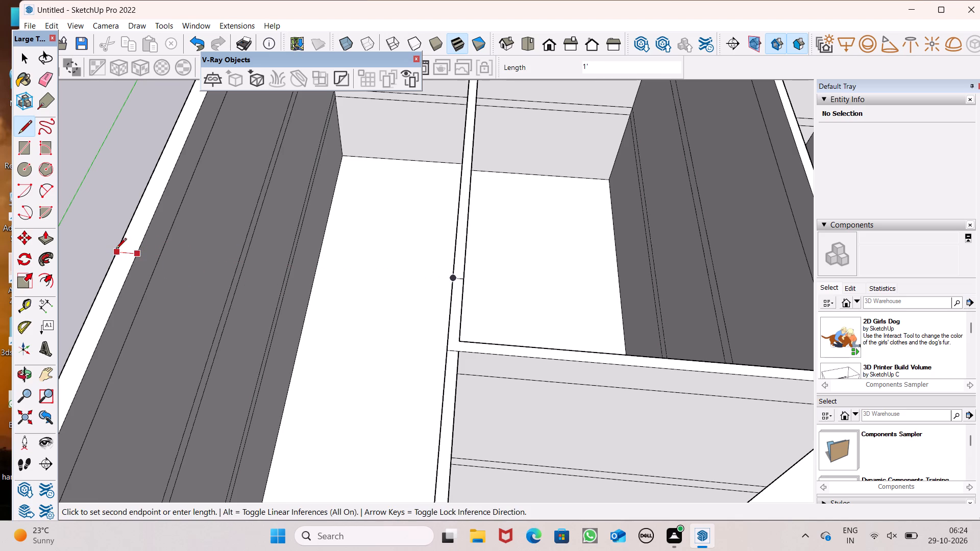
click(115, 249)
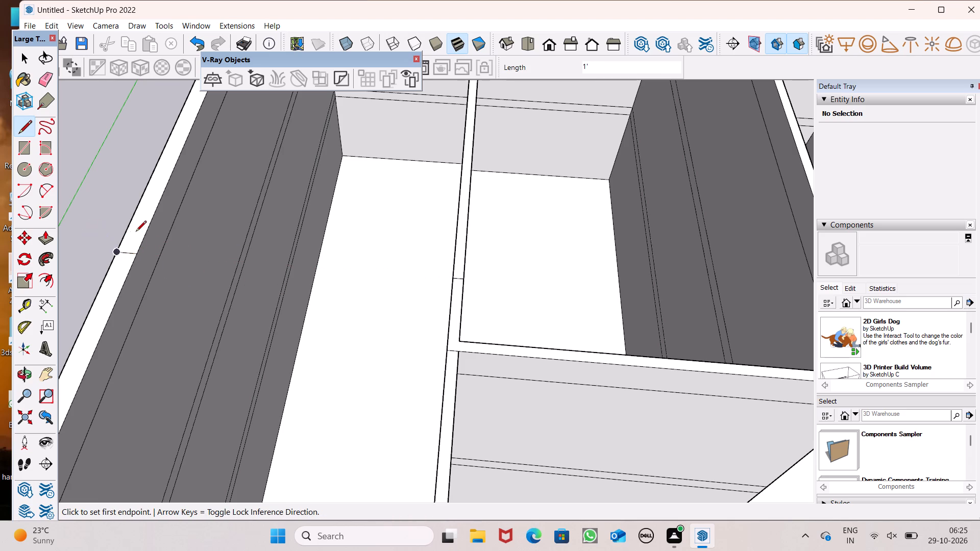
Examine how the wall tops around the long room and middle room are divided into separate Push/Pull faces.
scroll(260, 277, down, 1)
scroll(296, 317, down, 2)
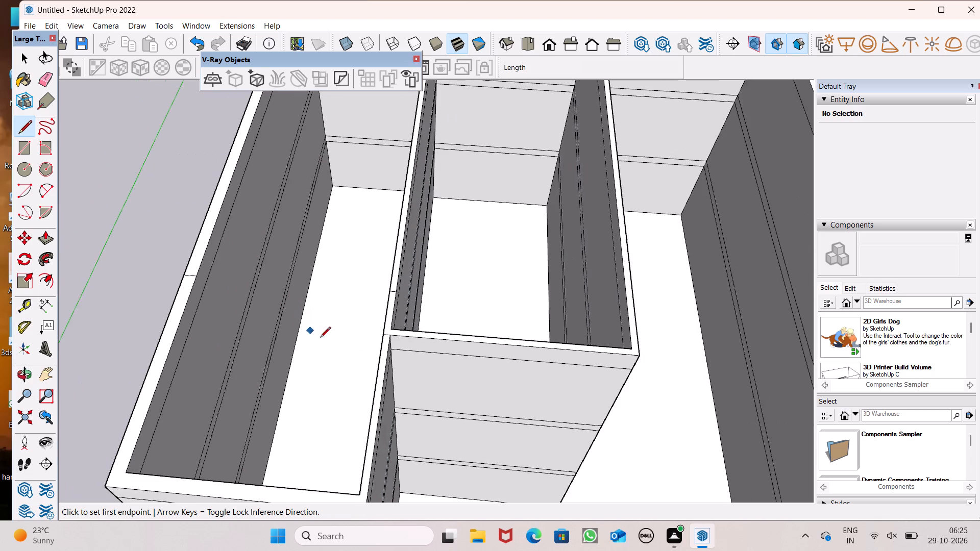
scroll(320, 338, down, 3)
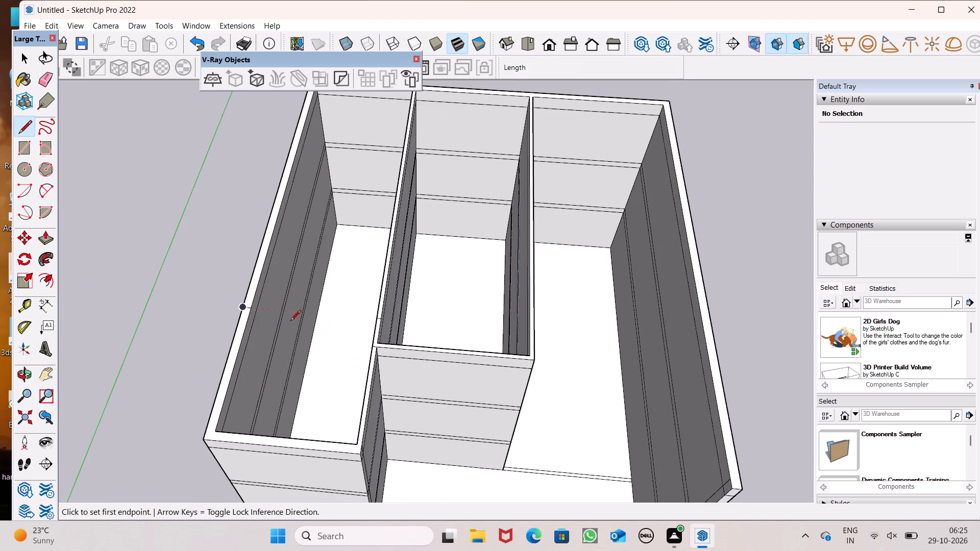
scroll(295, 351, down, 1)
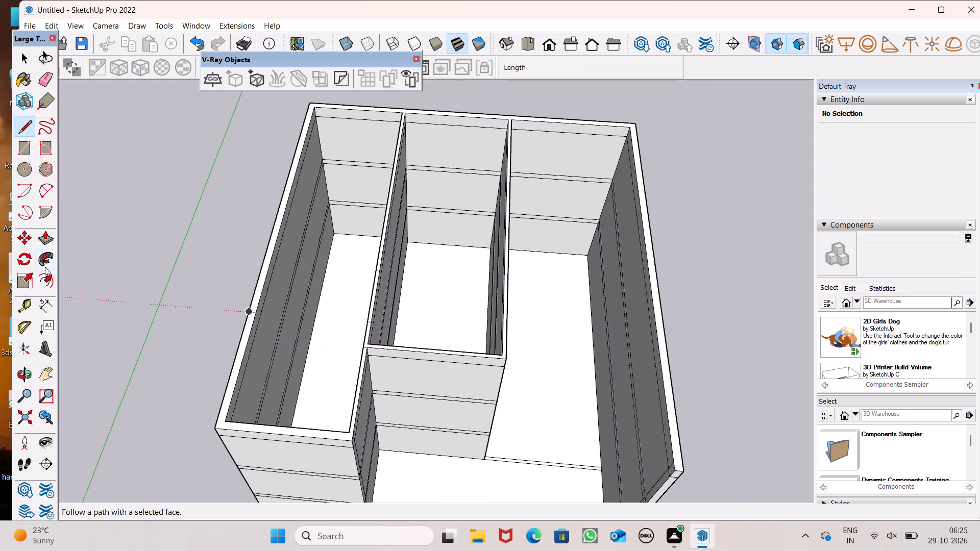
click(44, 239)
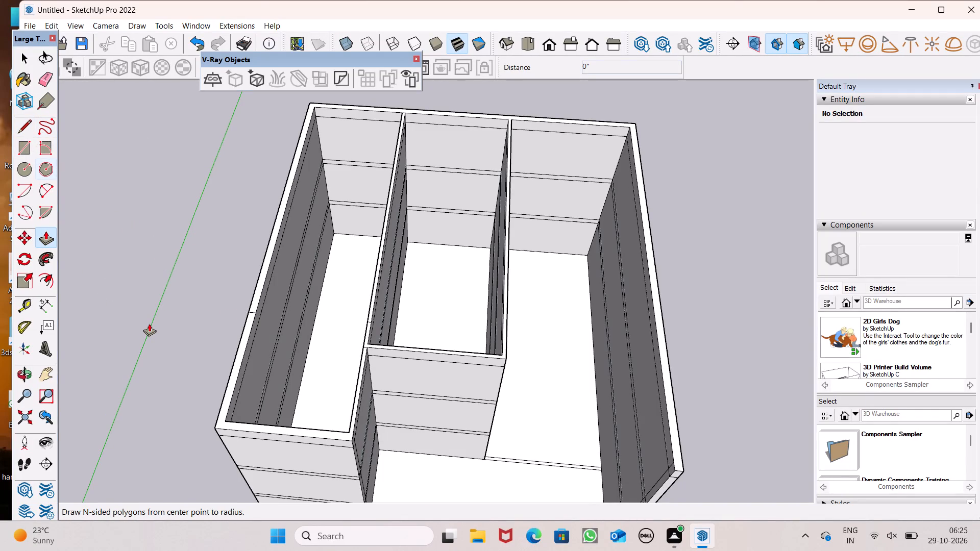
scroll(149, 323, down, 1)
middle_drag(399, 418, 402, 354)
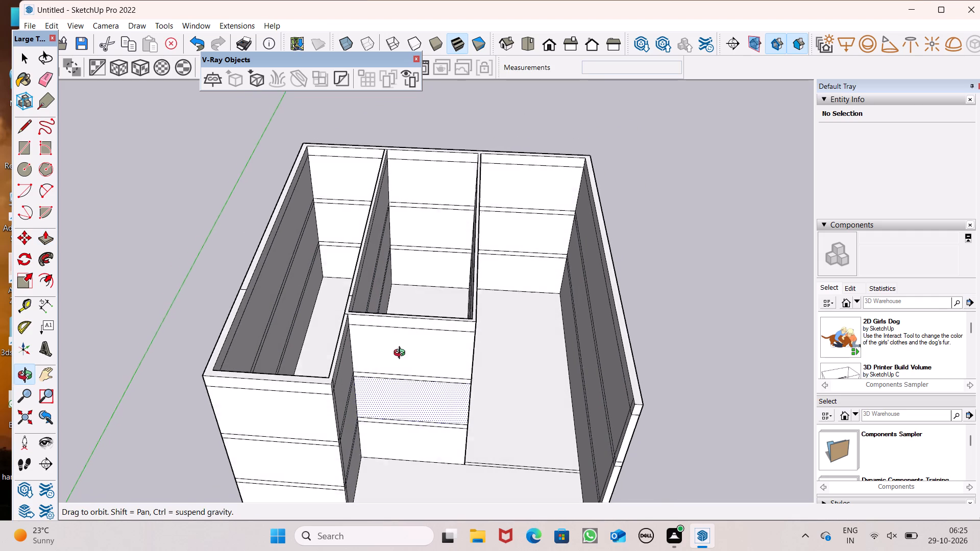
middle_drag(402, 354, 402, 353)
scroll(356, 283, up, 2)
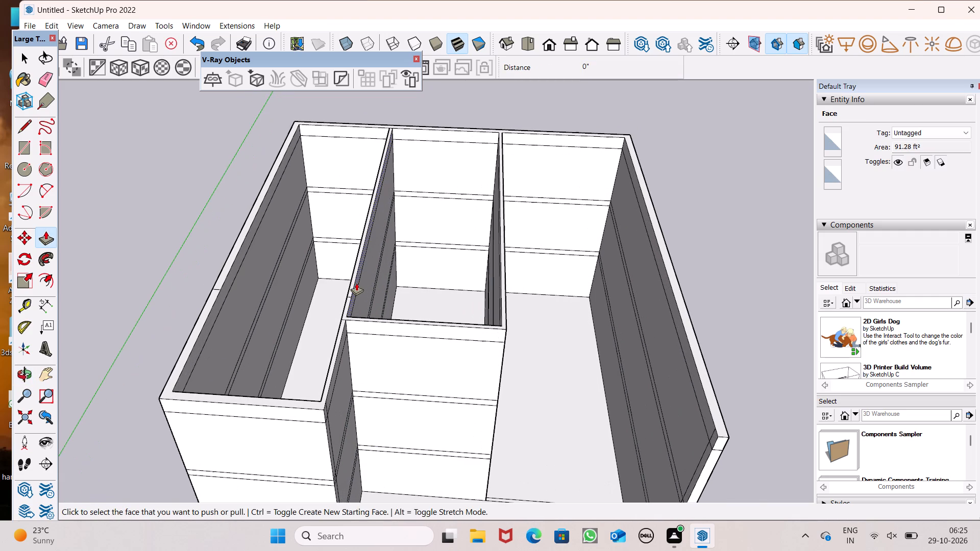
scroll(356, 283, up, 6)
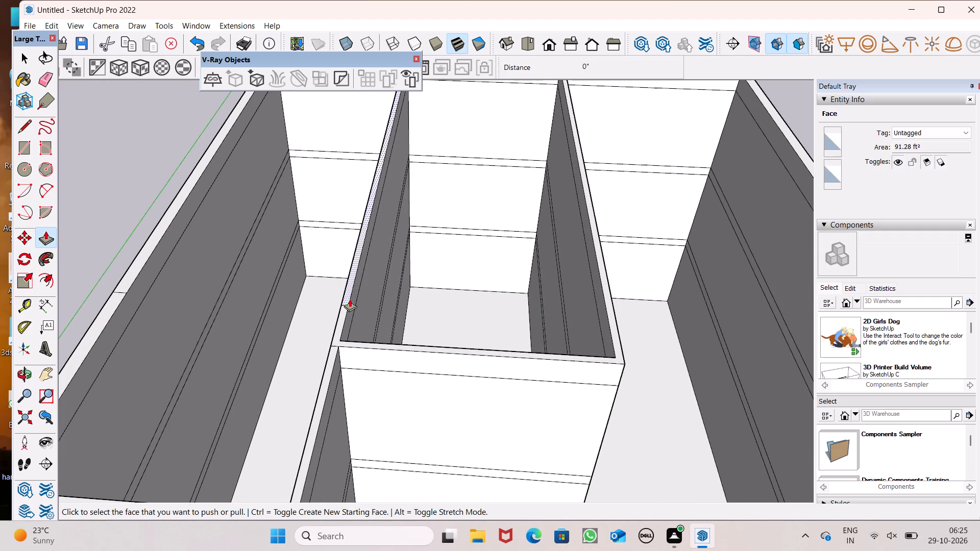
scroll(348, 311, down, 3)
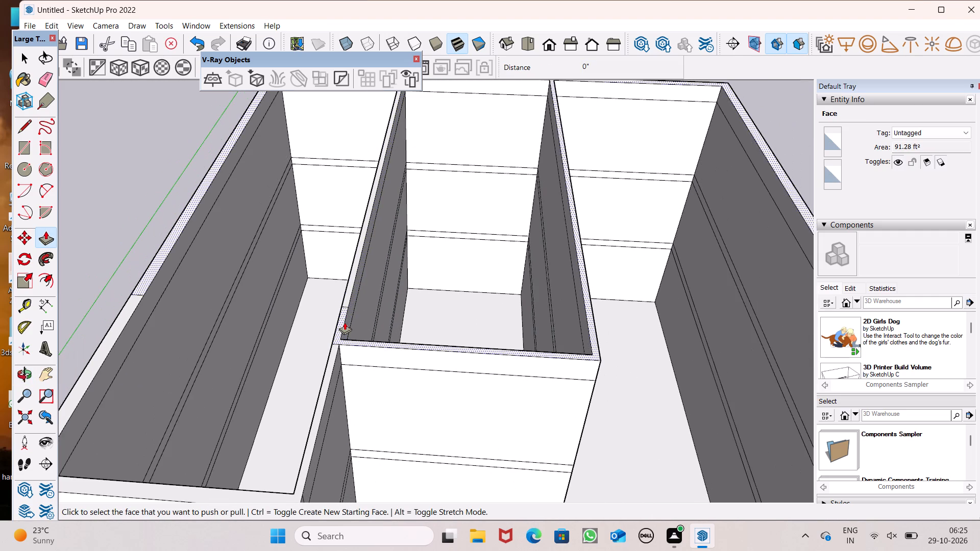
scroll(345, 322, up, 1)
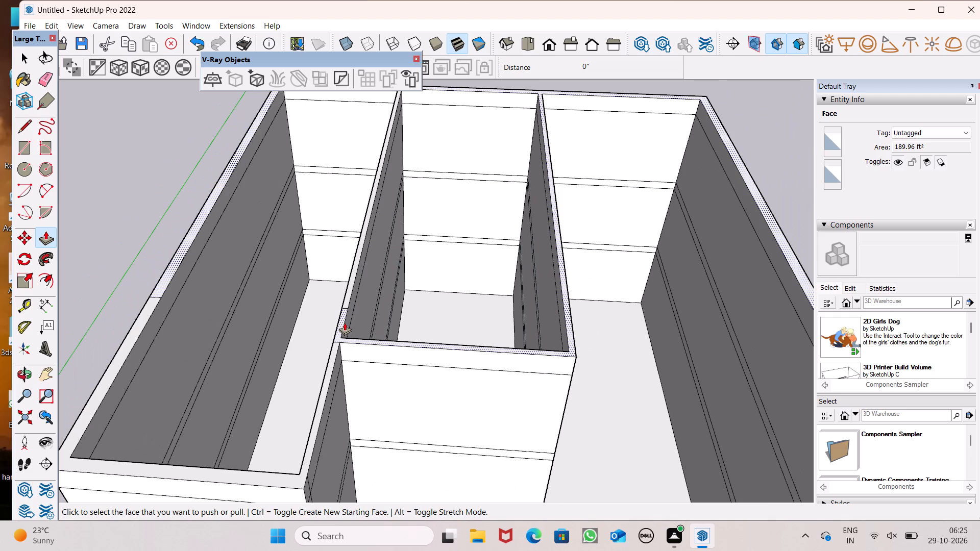
scroll(345, 322, down, 2)
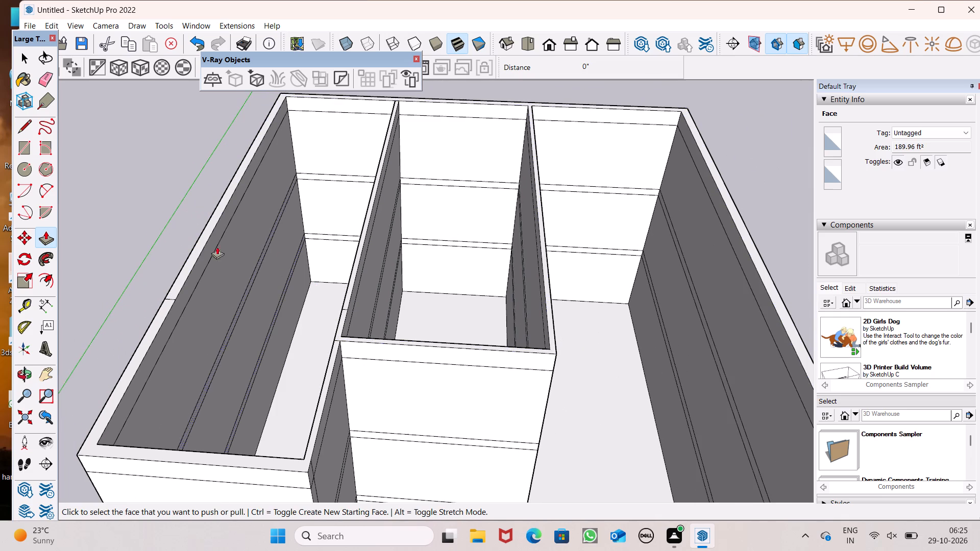
Draw a 6" line across the top of the middle room's other partition, opposite the line on the long room's partition.
click(16, 134)
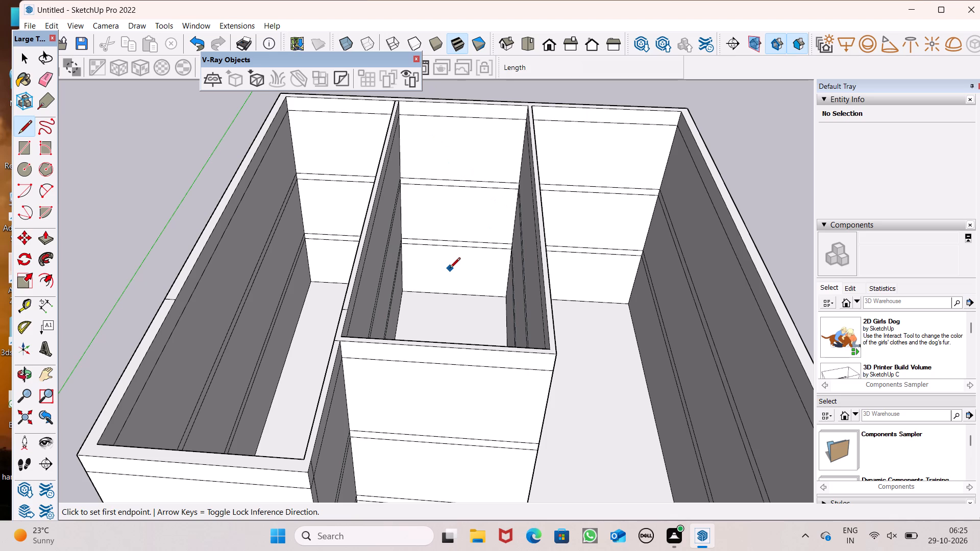
scroll(362, 280, up, 4)
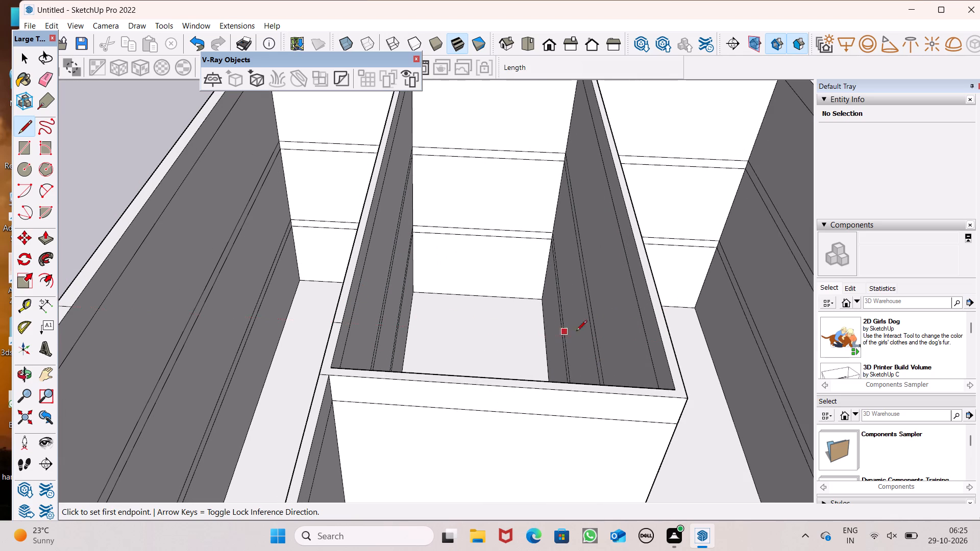
click(661, 342)
click(672, 341)
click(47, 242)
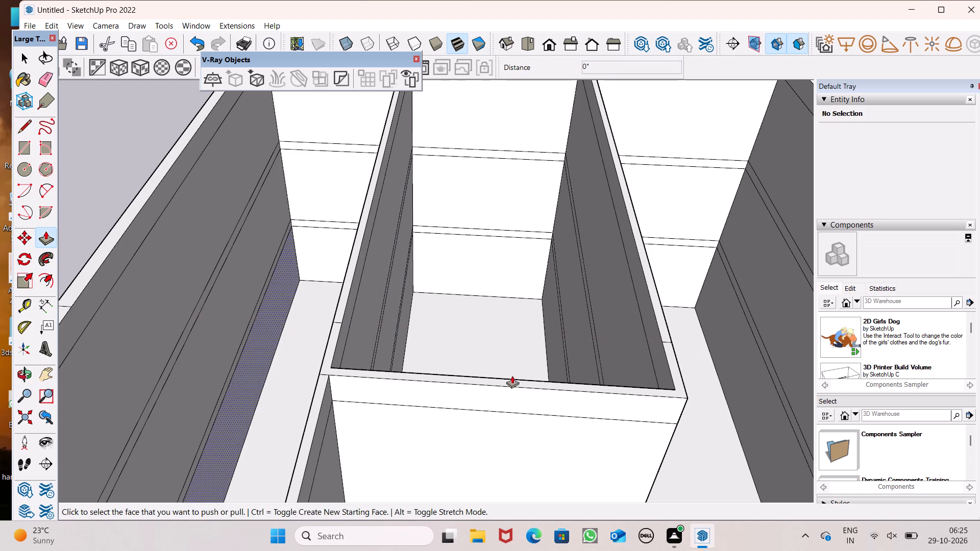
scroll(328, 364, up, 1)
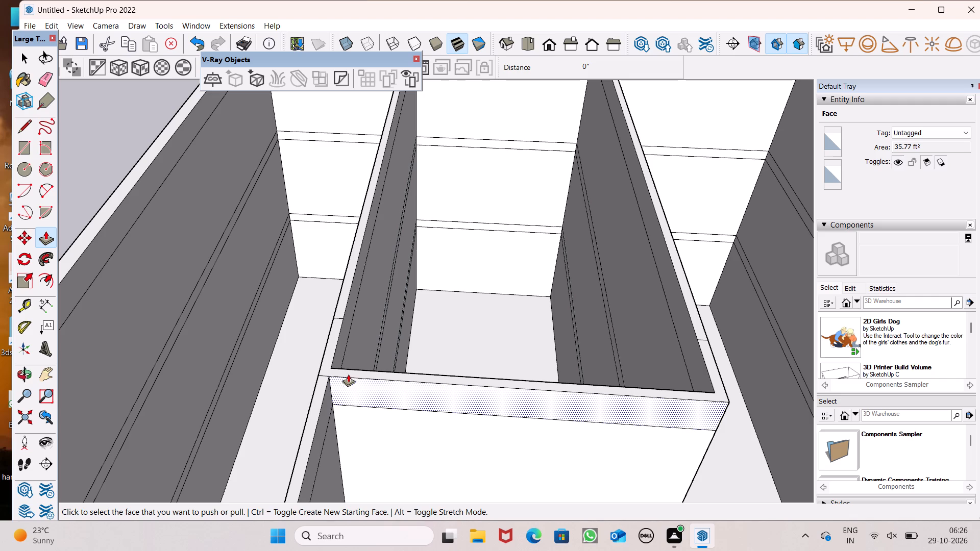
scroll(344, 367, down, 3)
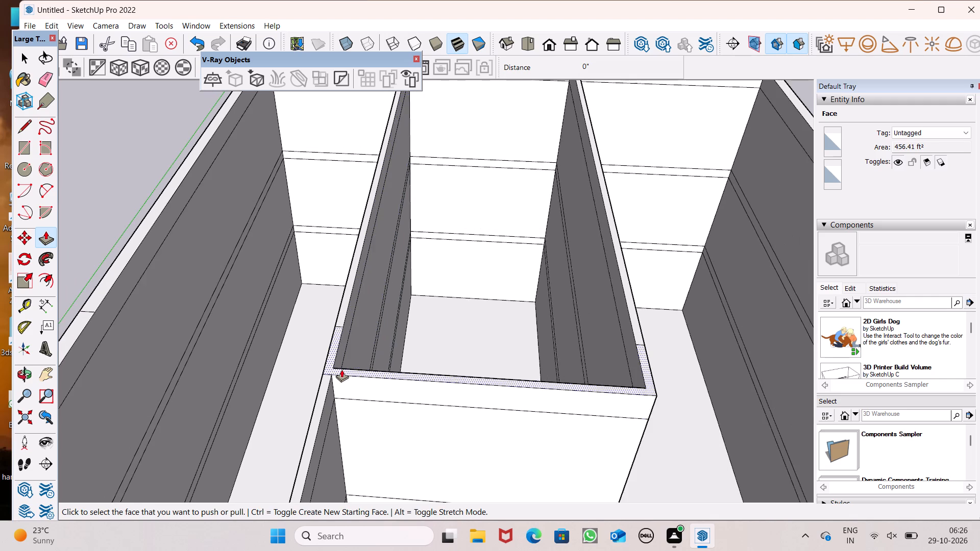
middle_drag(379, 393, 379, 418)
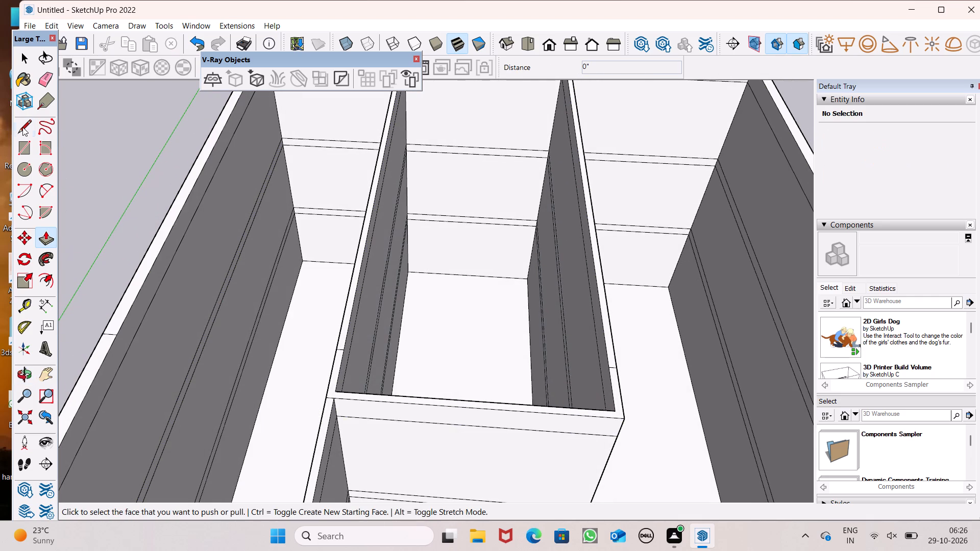
Draw a 6" line across the middle room's front wall top, from the inner corner beside the long room's partition.
click(22, 127)
scroll(365, 368, up, 5)
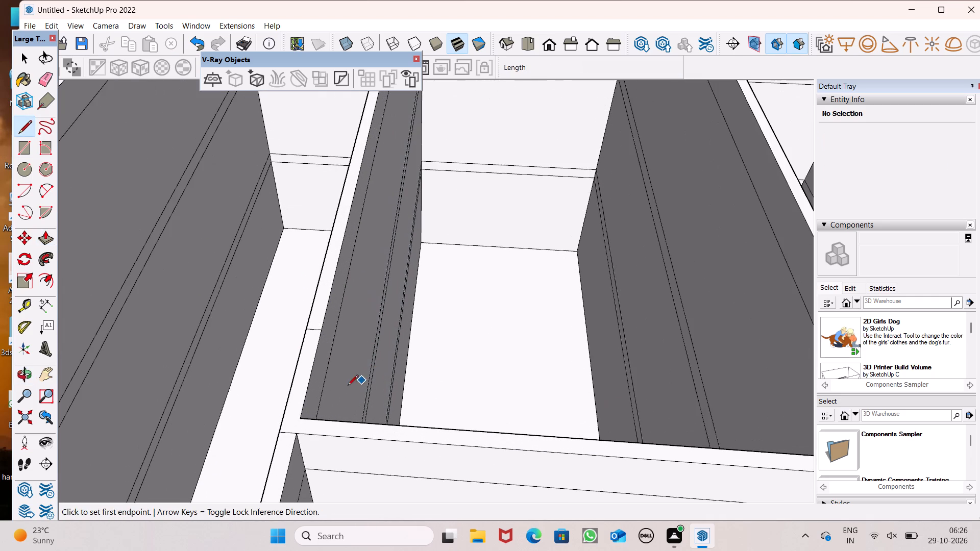
click(303, 414)
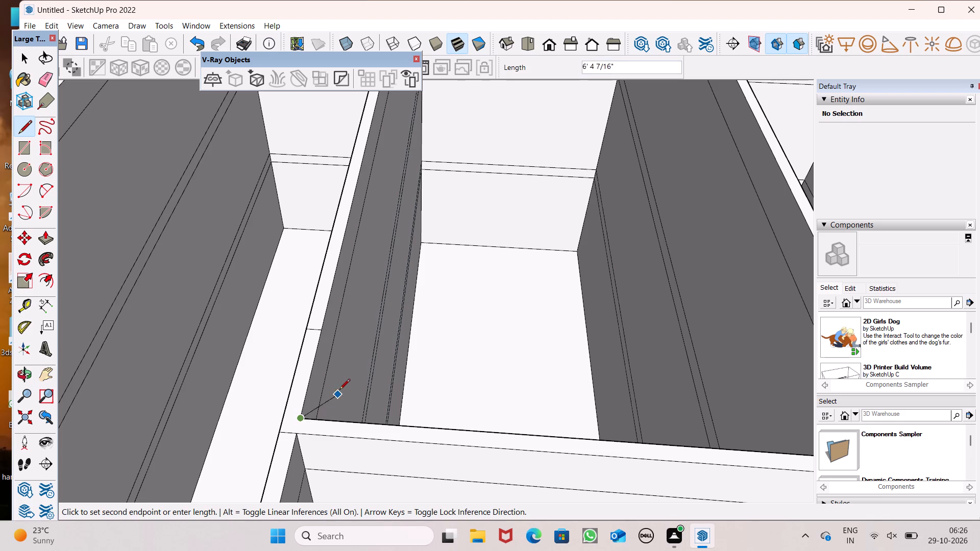
scroll(342, 384, down, 3)
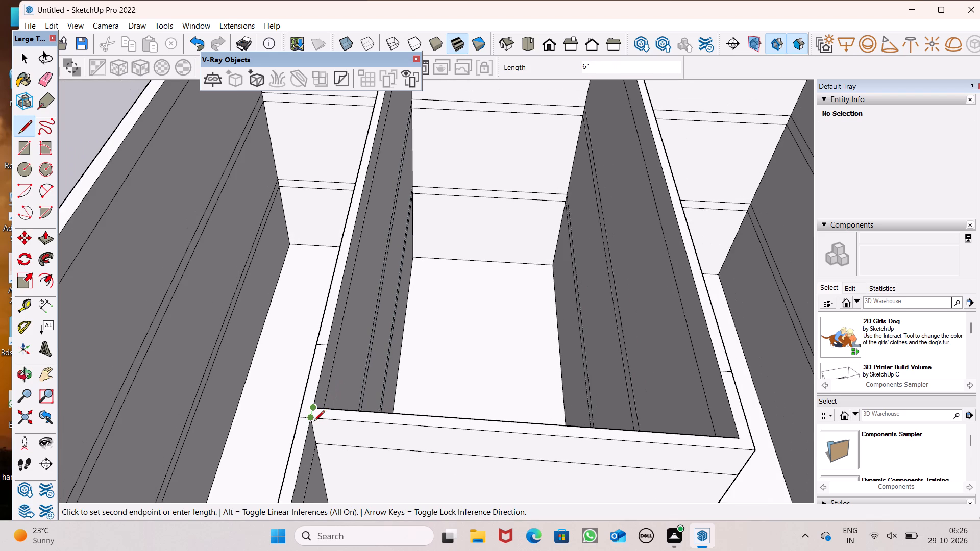
click(314, 422)
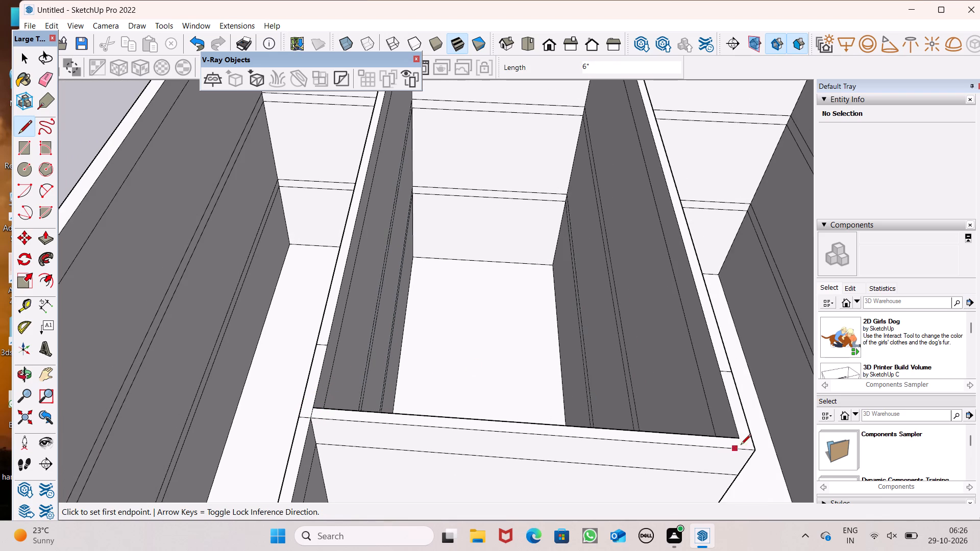
Draw a 6" line across the wall top from the middle room's other front inner corner to the partition's outer edge.
scroll(593, 352, down, 7)
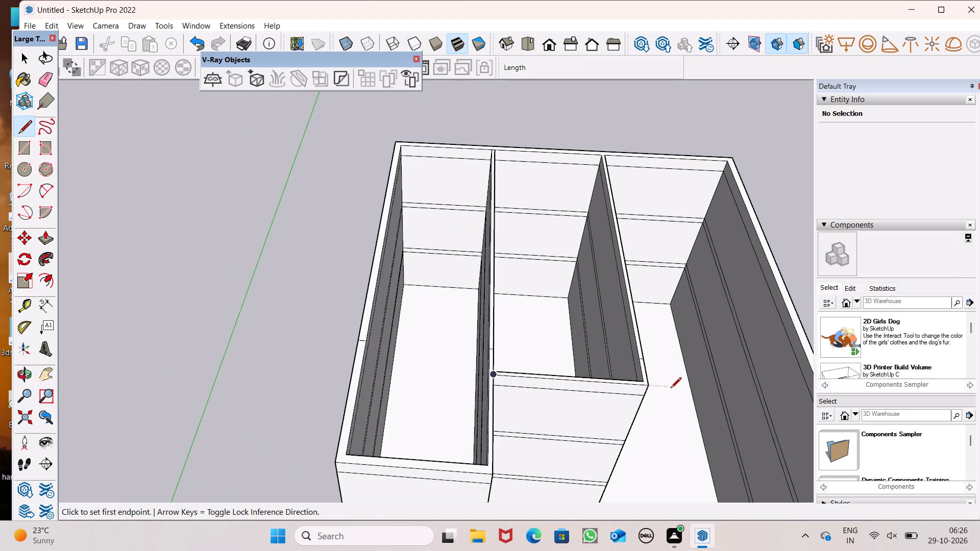
scroll(670, 389, up, 4)
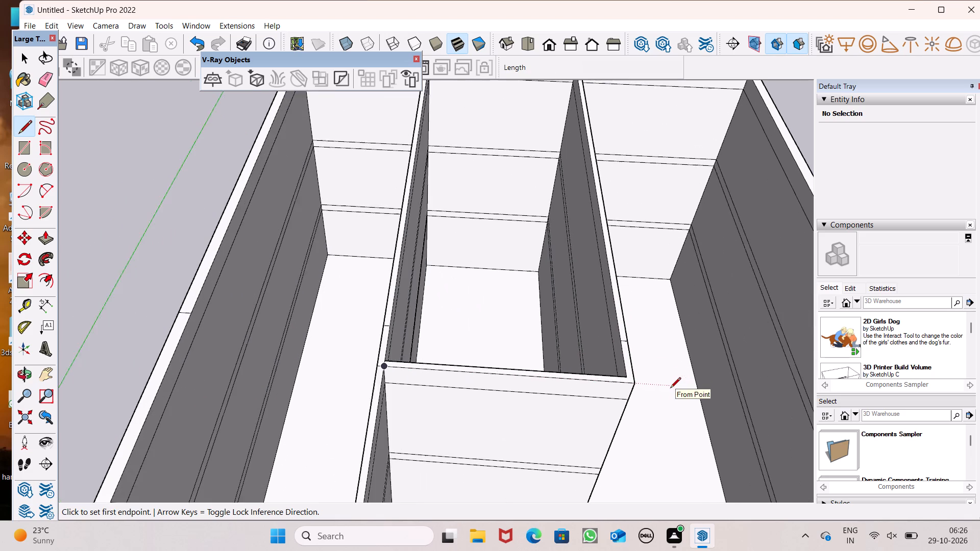
scroll(622, 369, up, 6)
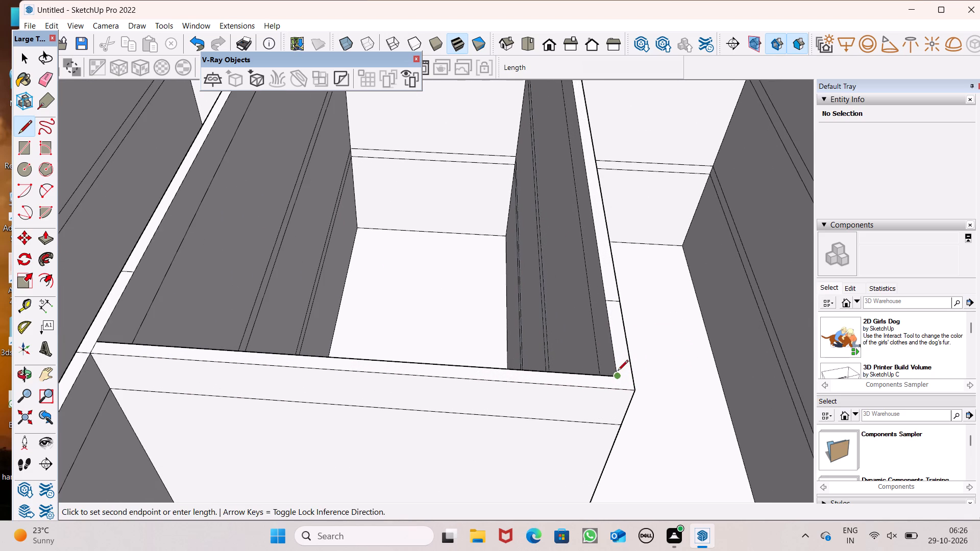
click(618, 371)
click(629, 375)
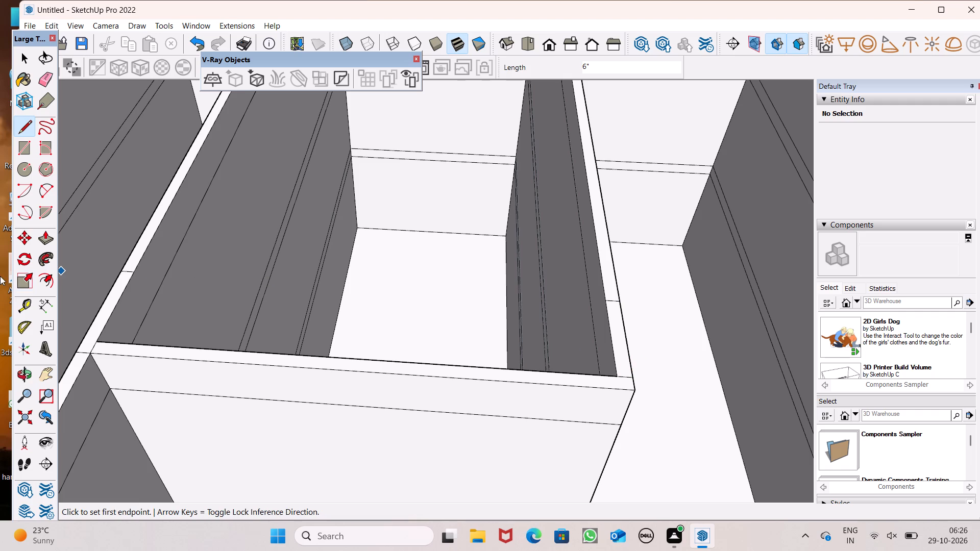
scroll(229, 265, down, 3)
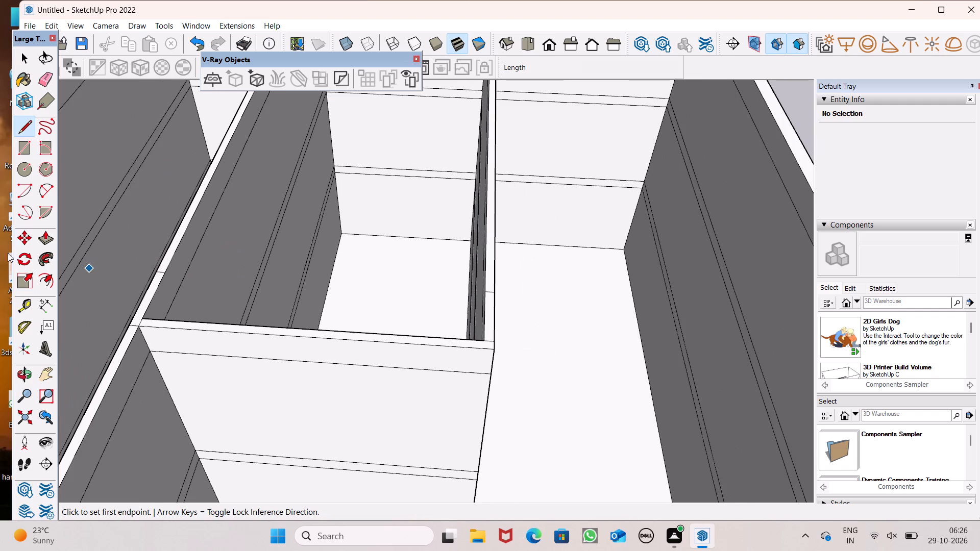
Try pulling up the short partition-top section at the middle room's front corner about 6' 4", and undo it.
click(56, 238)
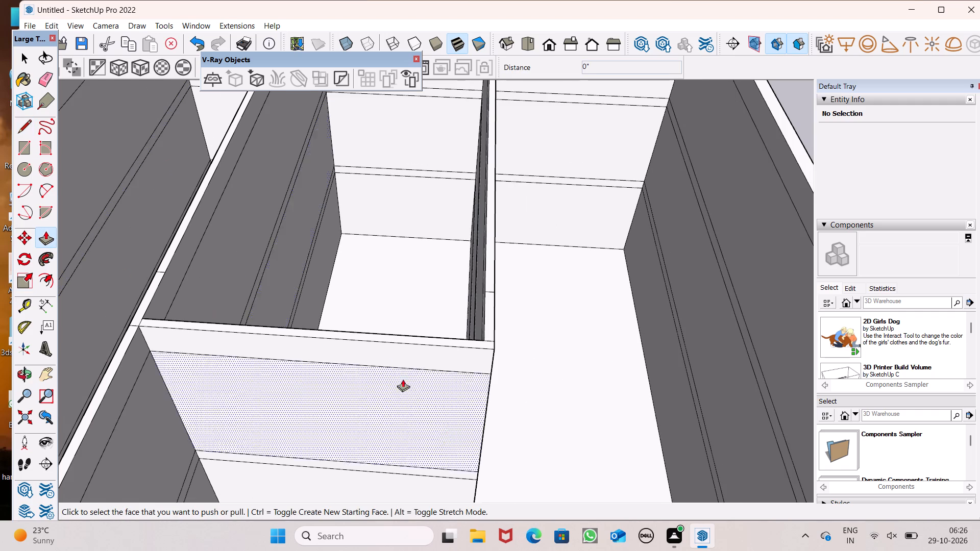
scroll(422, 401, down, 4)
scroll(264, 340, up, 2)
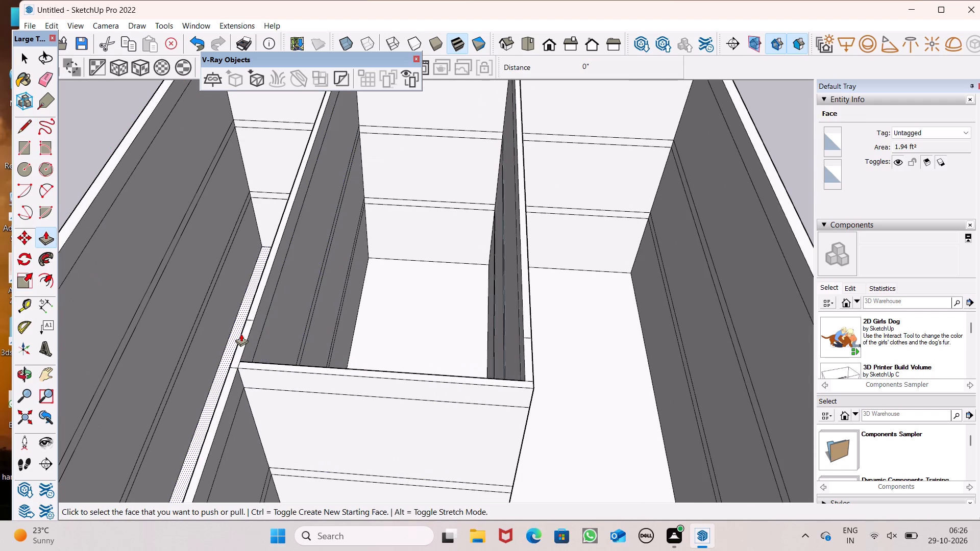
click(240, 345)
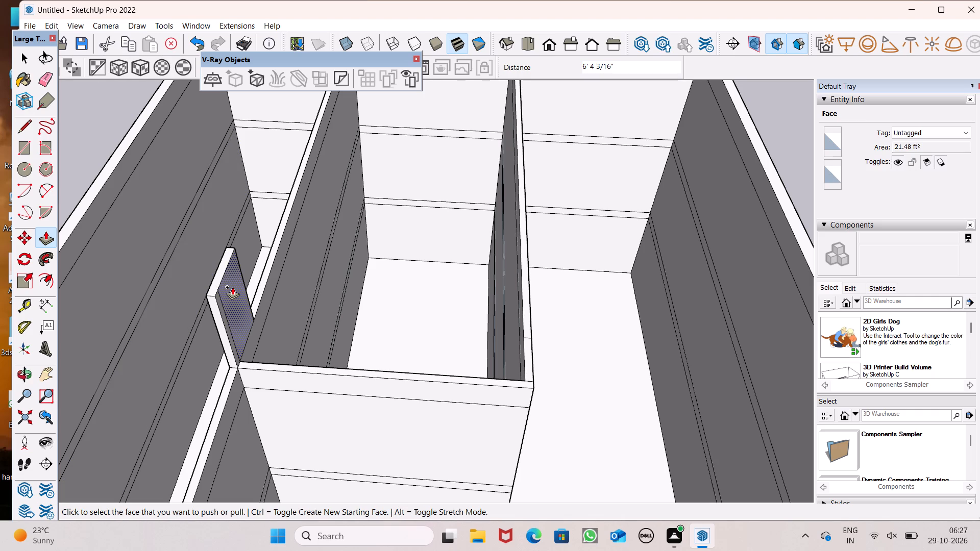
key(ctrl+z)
Push/Pull the short section of the long room's partition top at the middle room's front corner up 10'.
drag(242, 339, 200, 256)
key(1)
text(0')
drag(200, 256, 200, 256)
key(Return)
Draw a horizontal line about 3' 10 1/2" long across the raised section's face toward the middle room, near its top.
scroll(206, 268, down, 1)
middle_drag(289, 296, 243, 264)
scroll(243, 303, down, 2)
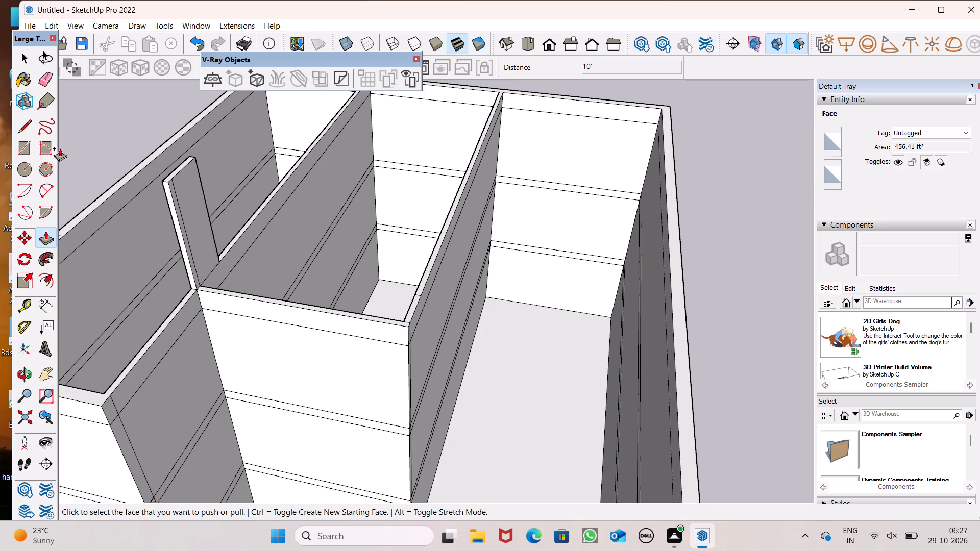
click(17, 128)
scroll(219, 178, up, 4)
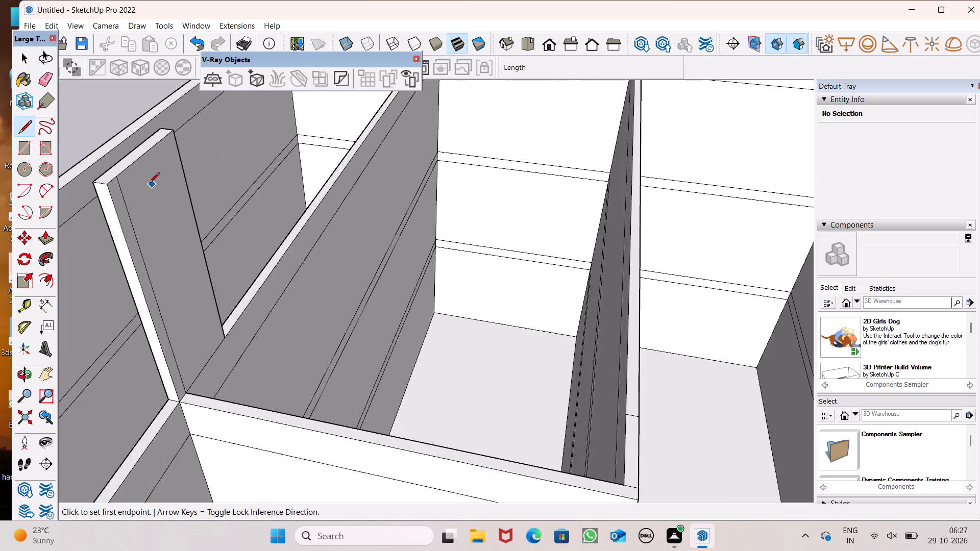
scroll(128, 198, up, 6)
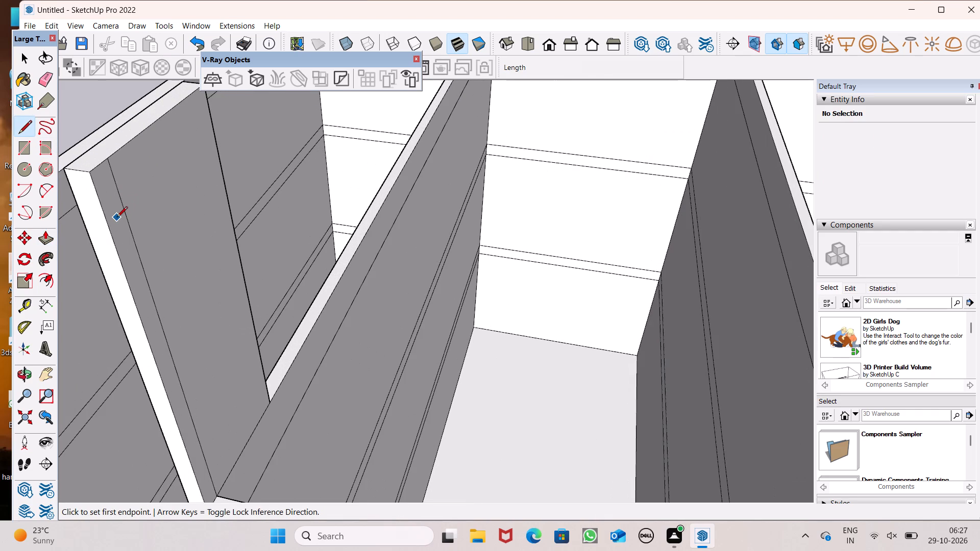
scroll(117, 218, up, 1)
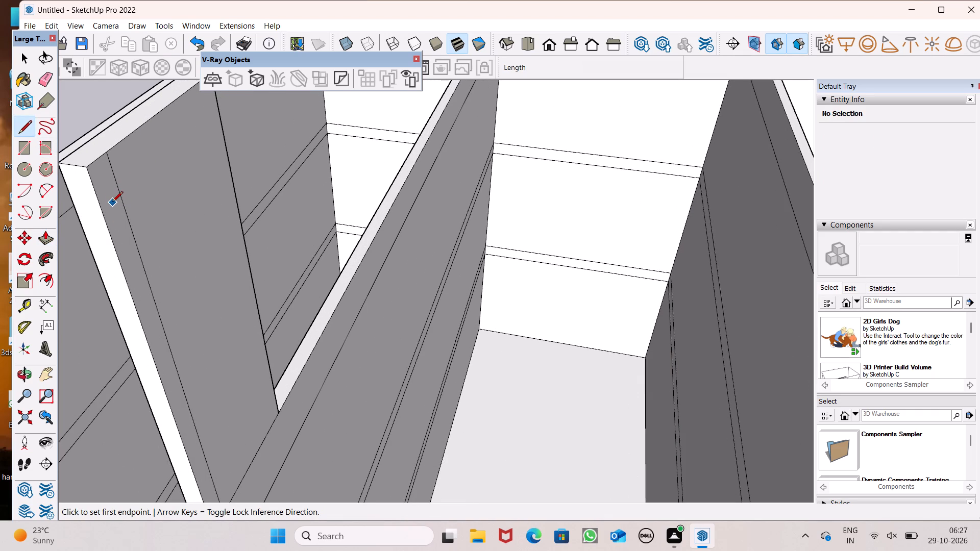
click(103, 215)
click(219, 112)
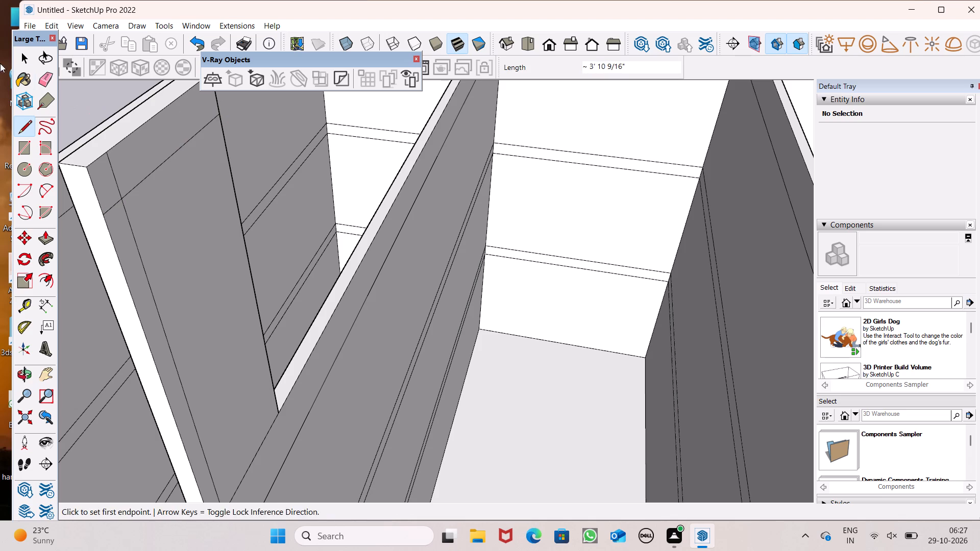
Erase the vertical line segment above the new horizontal line on the raised section's face.
click(44, 73)
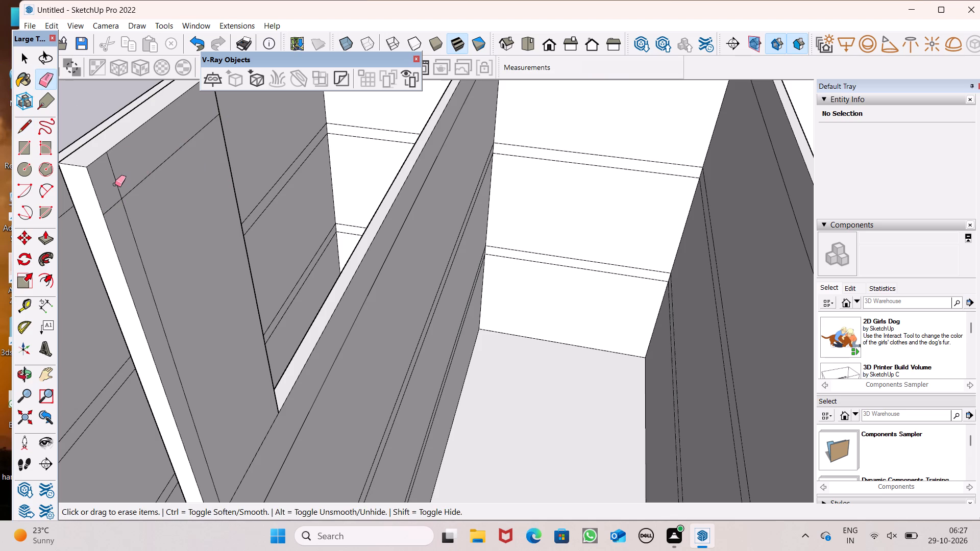
drag(115, 184, 117, 176)
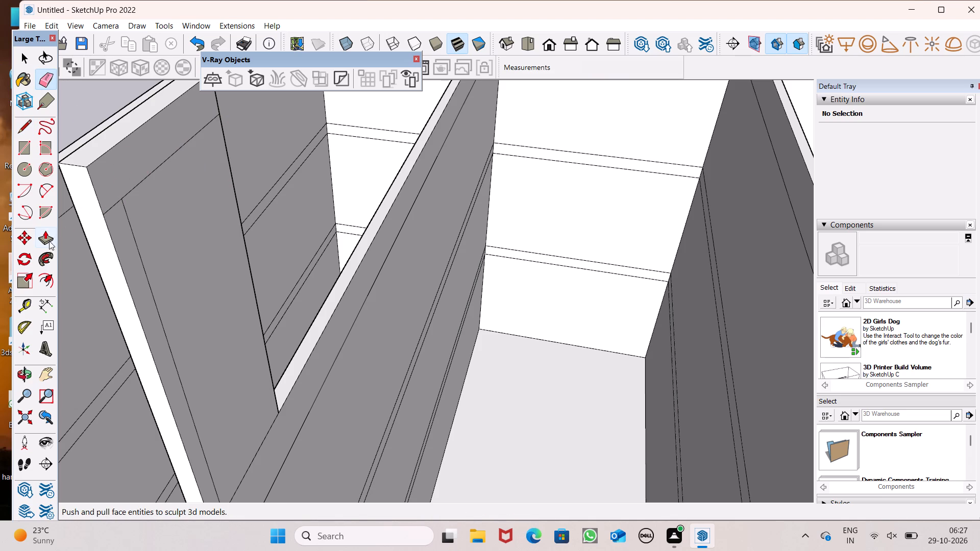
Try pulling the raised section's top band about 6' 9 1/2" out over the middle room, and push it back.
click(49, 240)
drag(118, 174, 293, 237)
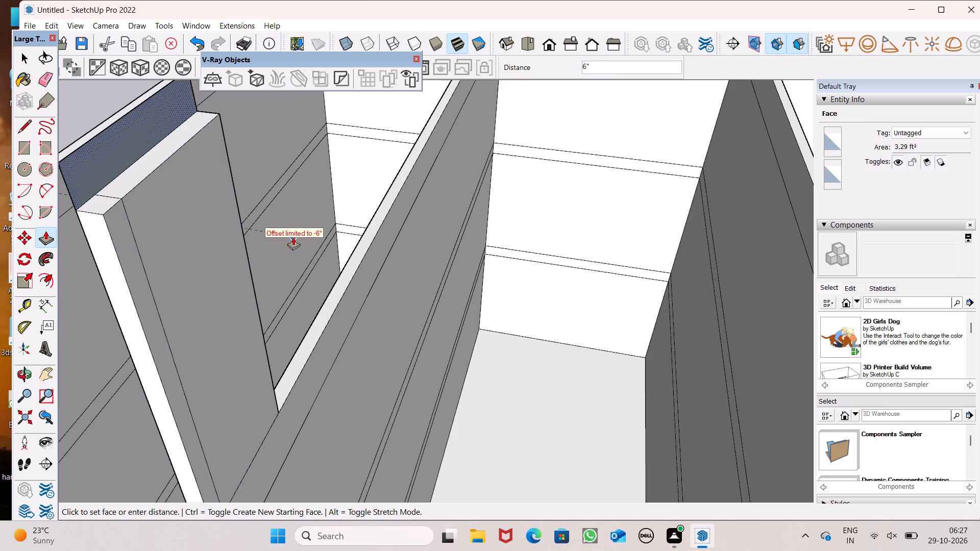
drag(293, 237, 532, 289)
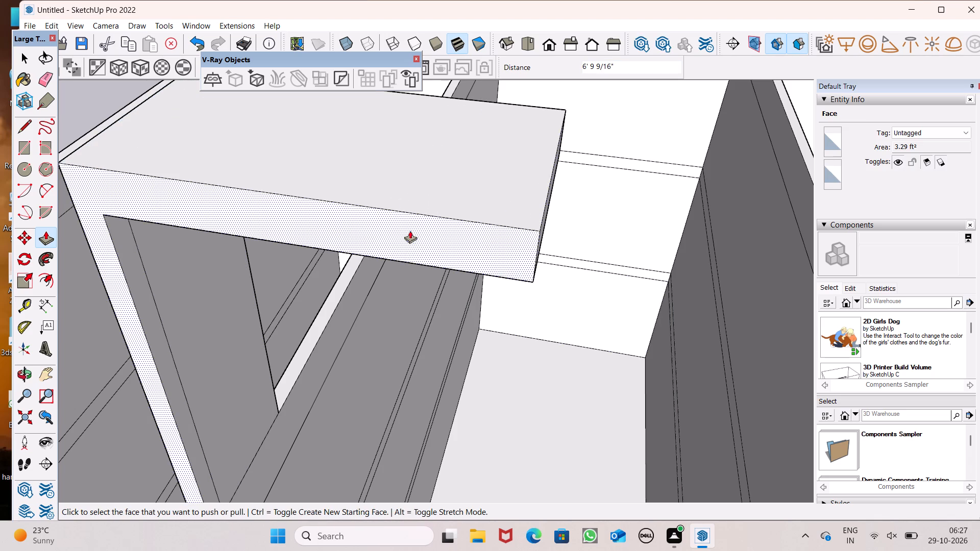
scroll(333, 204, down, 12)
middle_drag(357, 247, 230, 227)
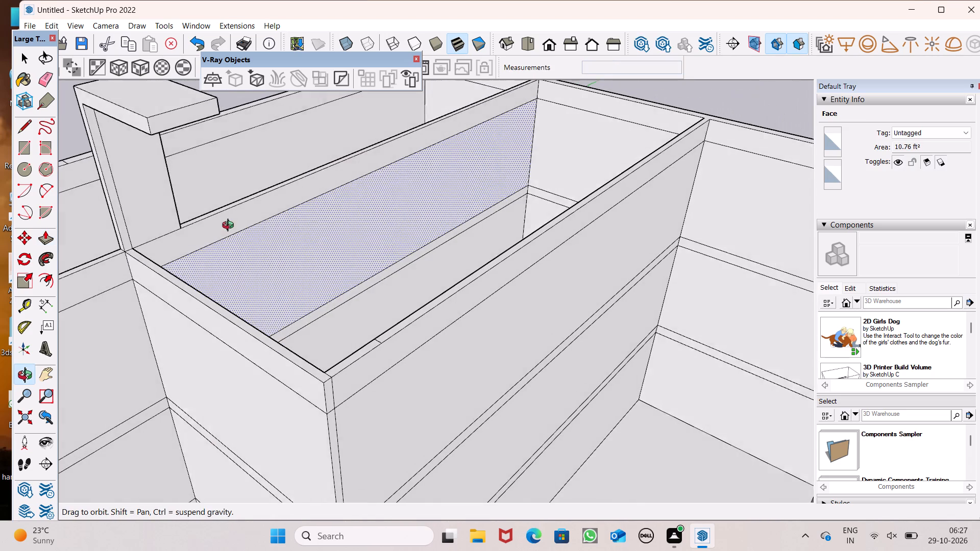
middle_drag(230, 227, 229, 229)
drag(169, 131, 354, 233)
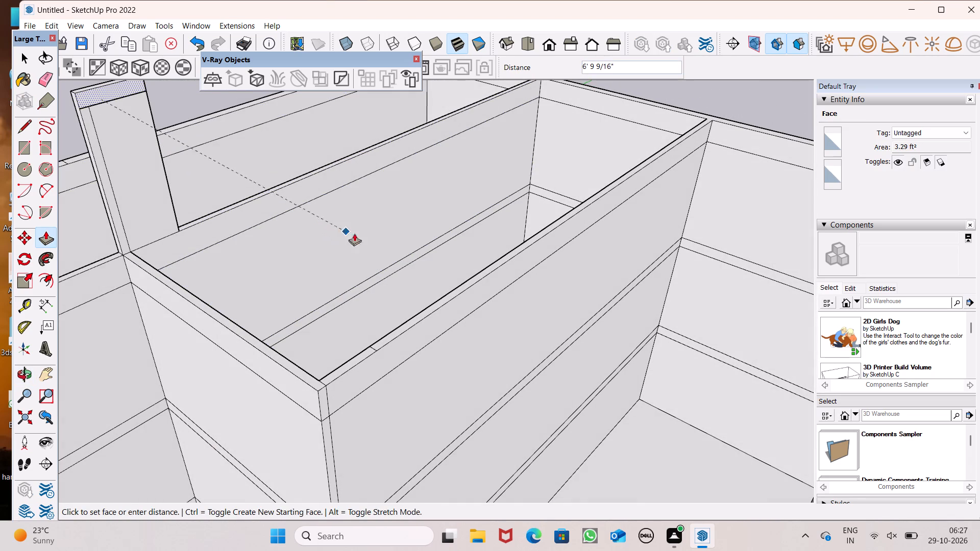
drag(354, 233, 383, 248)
Push/Pull the raised section's top band about 21' 1" across the middle room as an overhead beam.
scroll(370, 252, down, 3)
middle_drag(349, 270, 389, 299)
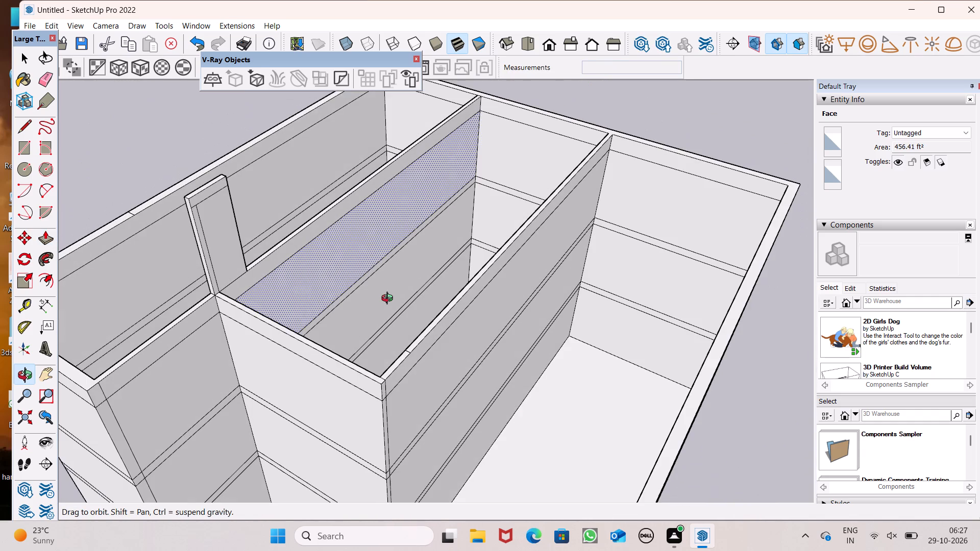
middle_drag(389, 299, 389, 295)
drag(205, 185, 411, 302)
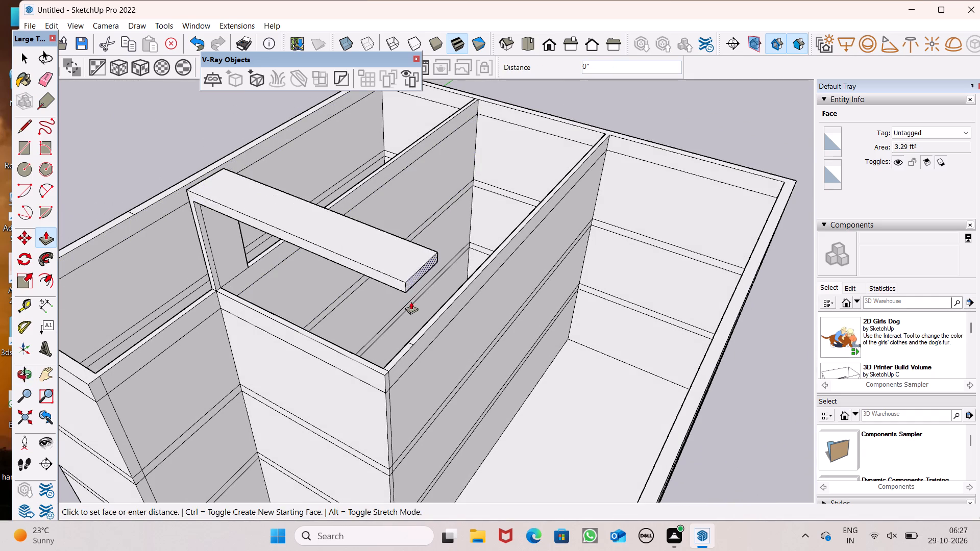
drag(411, 302, 413, 304)
drag(209, 183, 430, 292)
Draw a 1' vertical line across the lower band on the middle room's outer side wall, just beside its front corner.
scroll(370, 263, down, 4)
middle_drag(366, 280, 480, 176)
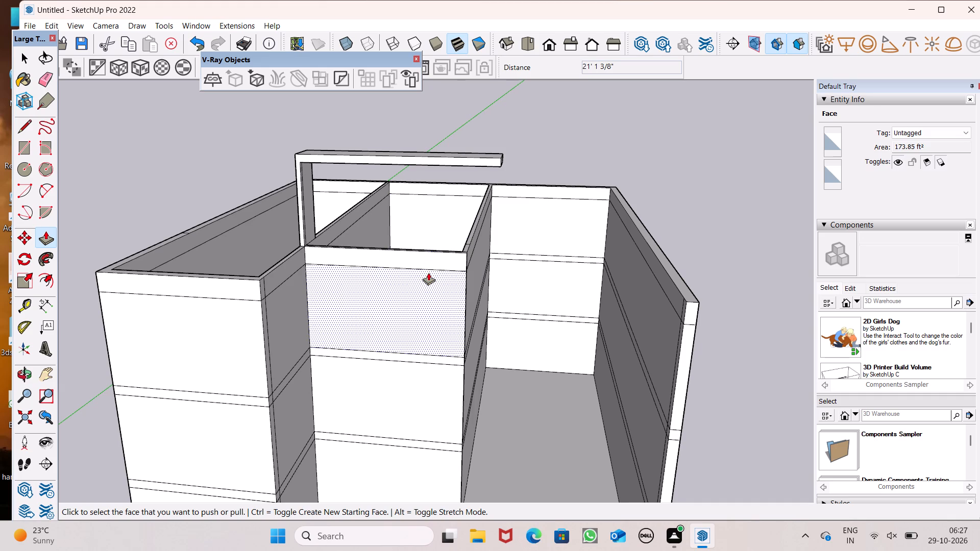
scroll(428, 274, down, 1)
middle_drag(415, 290, 446, 278)
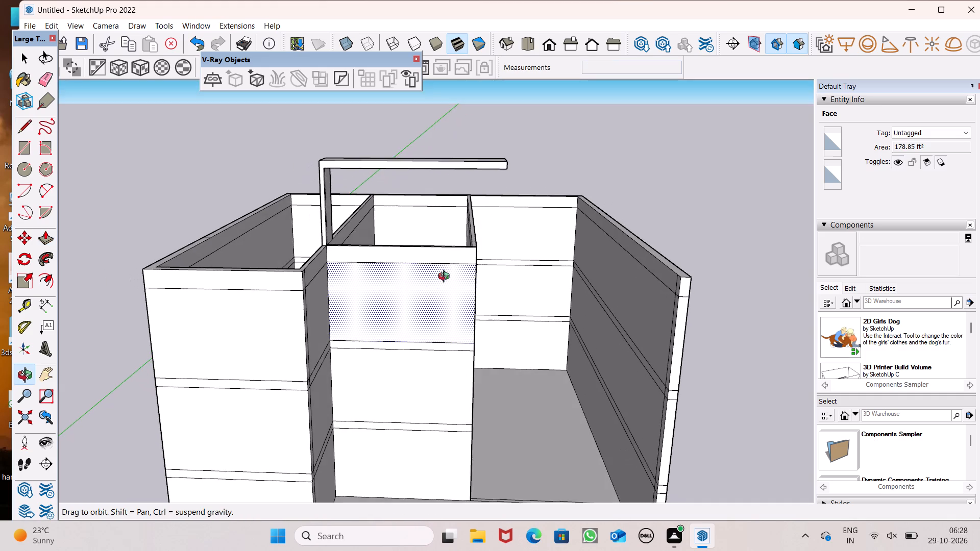
middle_drag(446, 278, 342, 295)
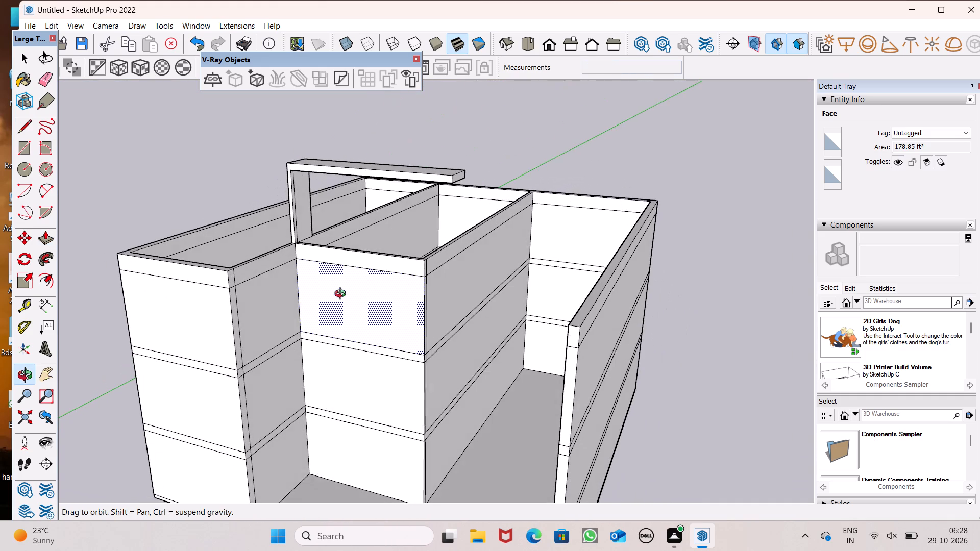
middle_drag(342, 295, 411, 239)
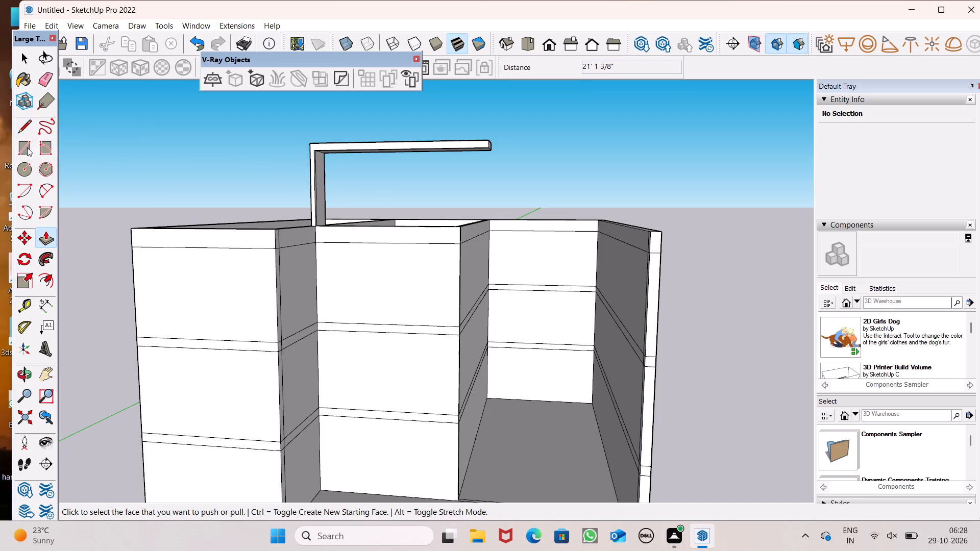
click(23, 128)
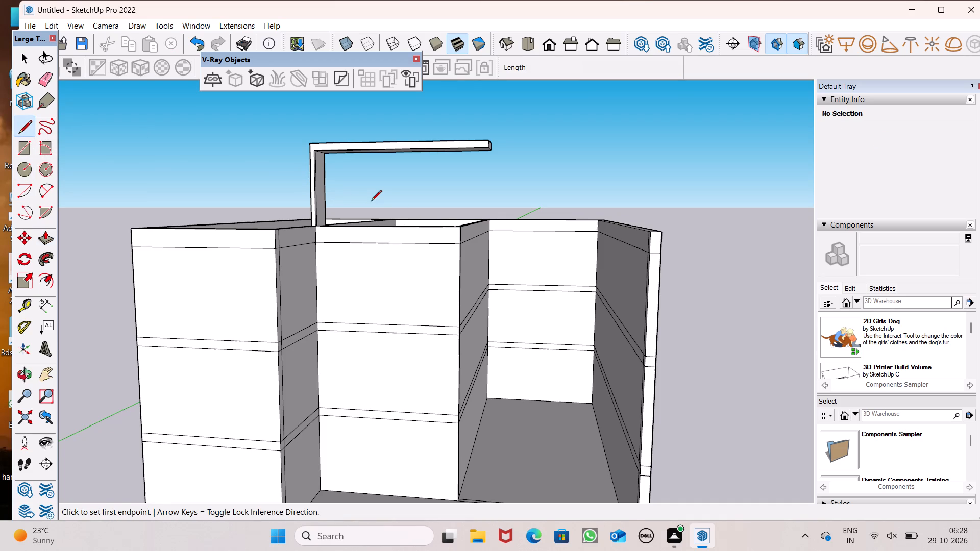
scroll(371, 202, down, 2)
middle_drag(489, 348, 373, 350)
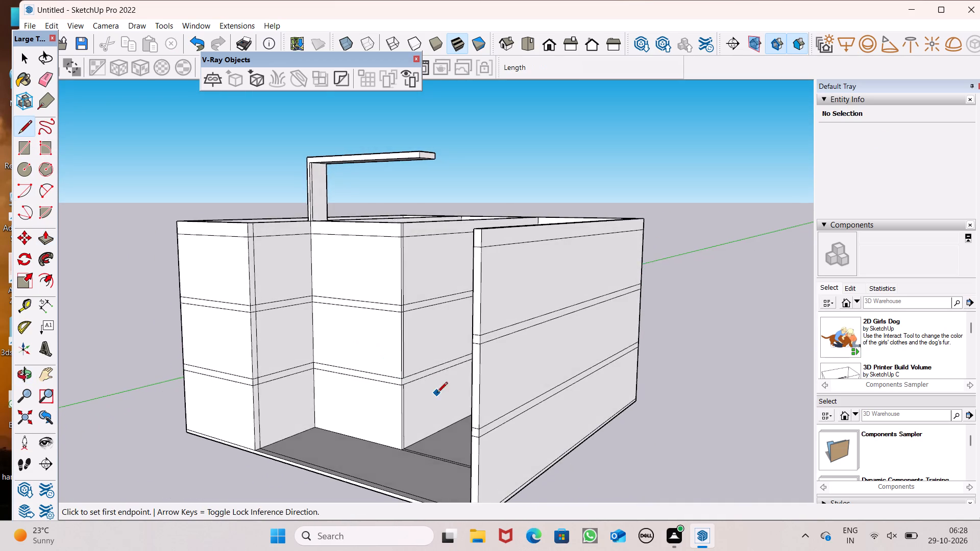
scroll(437, 393, up, 7)
scroll(387, 375, up, 6)
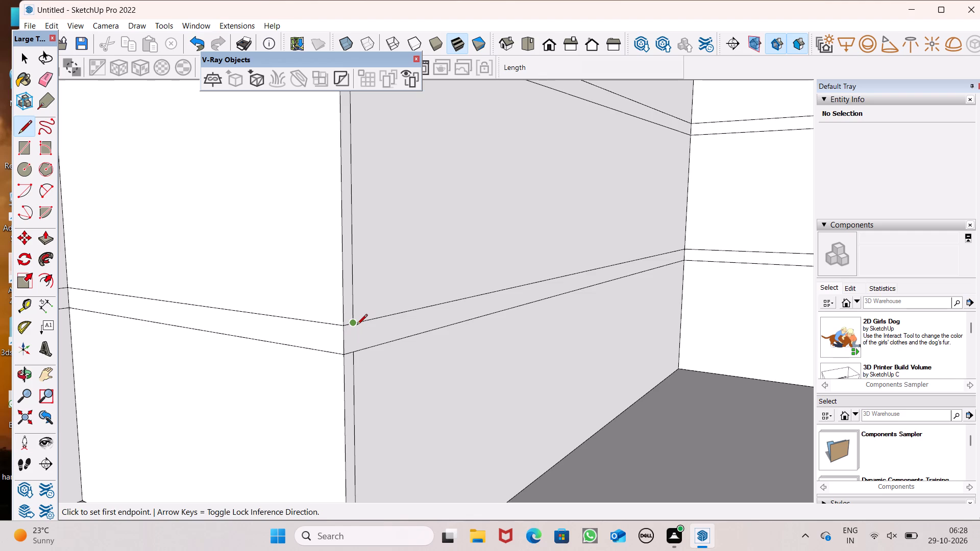
click(357, 325)
click(357, 352)
Erase the vertical line segments beside that front corner along the middle storey, upper band, top storey and top band.
click(47, 76)
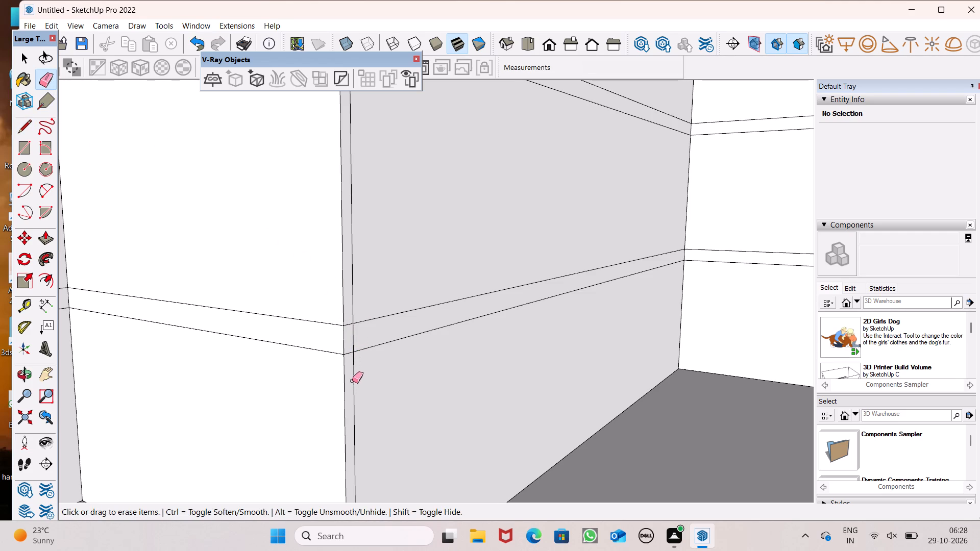
drag(351, 293, 353, 286)
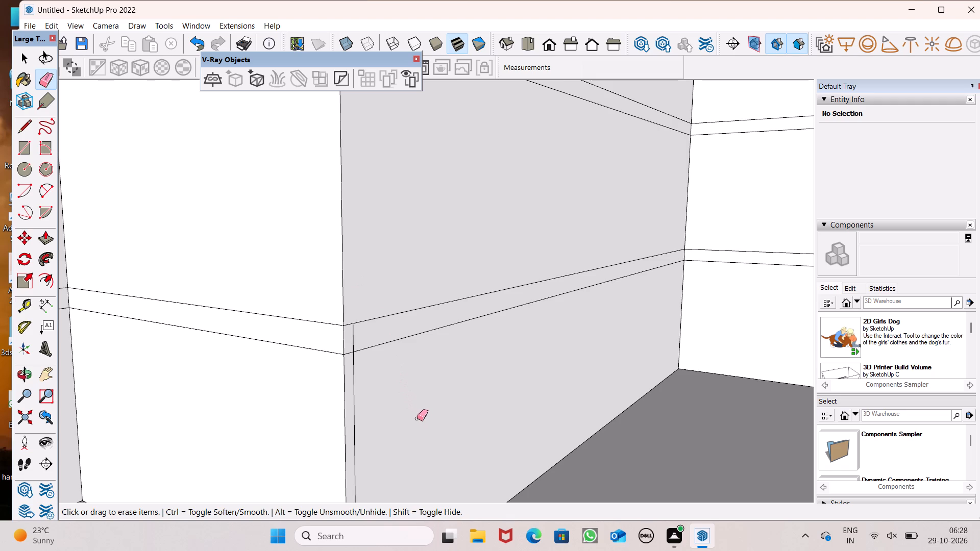
scroll(426, 424, down, 5)
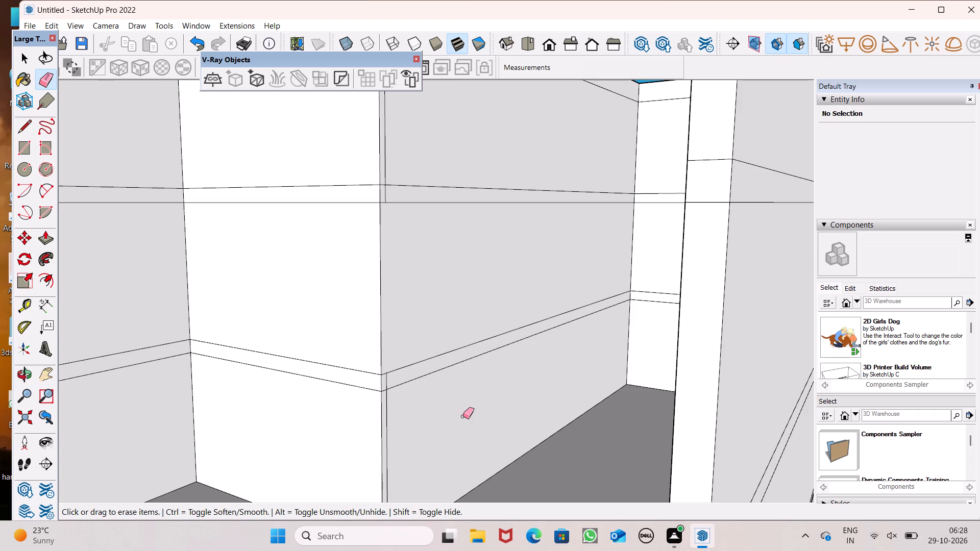
scroll(463, 416, down, 5)
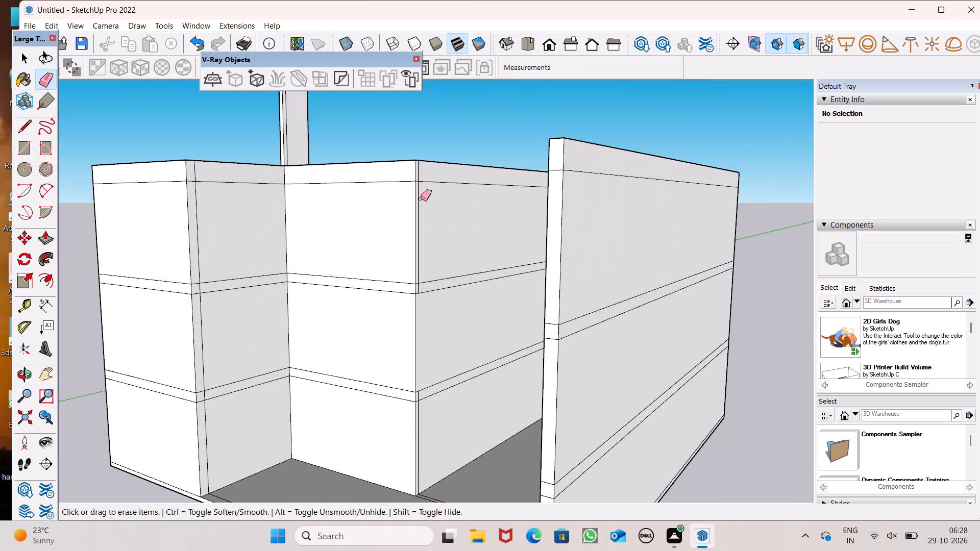
scroll(421, 198, up, 1)
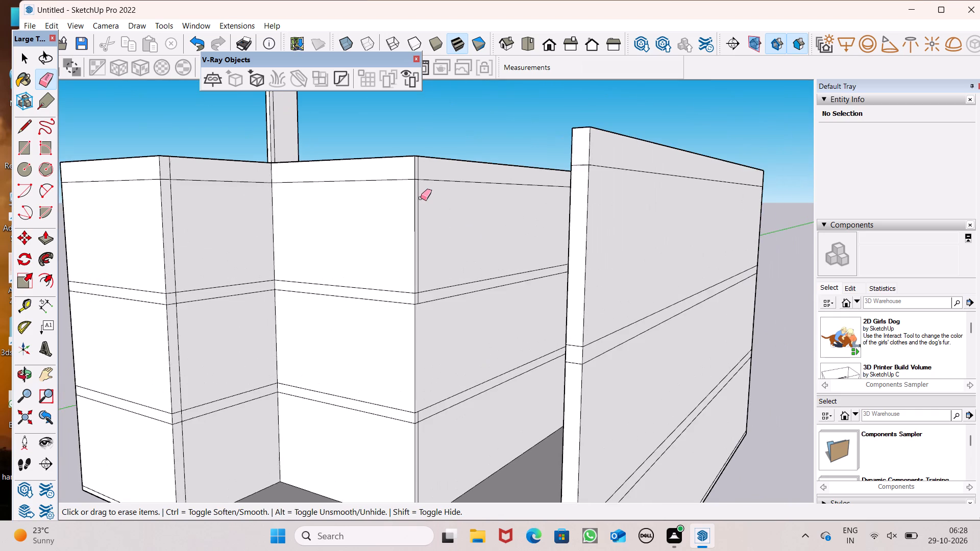
scroll(421, 198, up, 4)
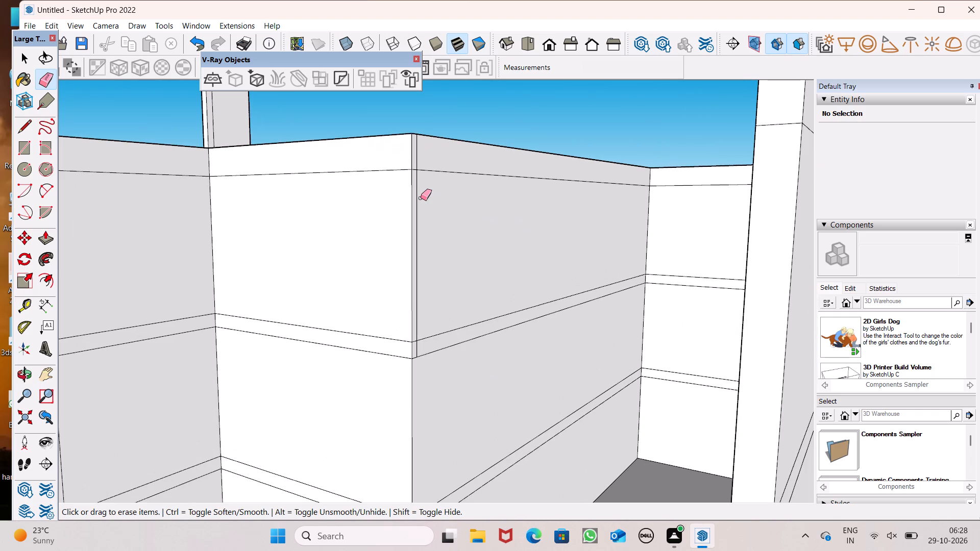
scroll(421, 198, up, 3)
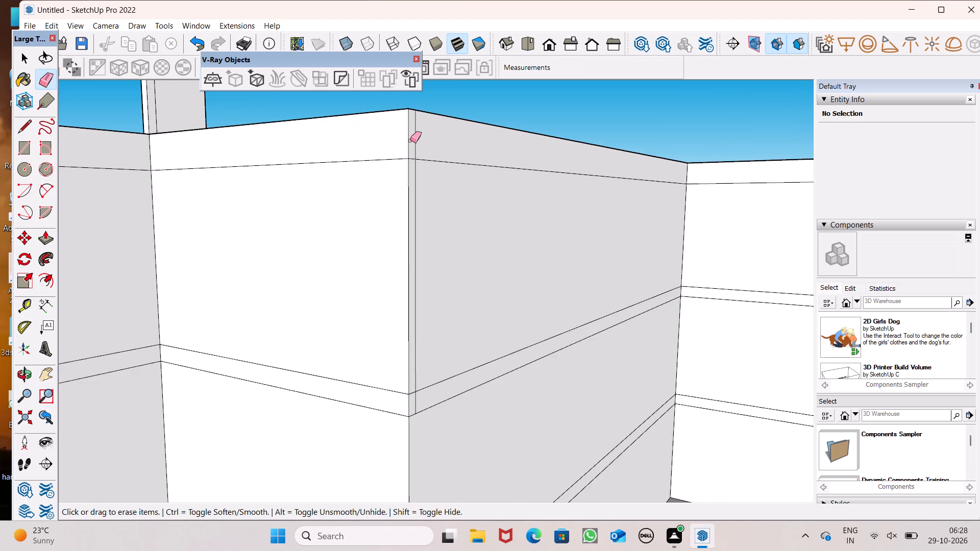
drag(410, 140, 420, 136)
drag(417, 265, 411, 285)
scroll(427, 416, up, 5)
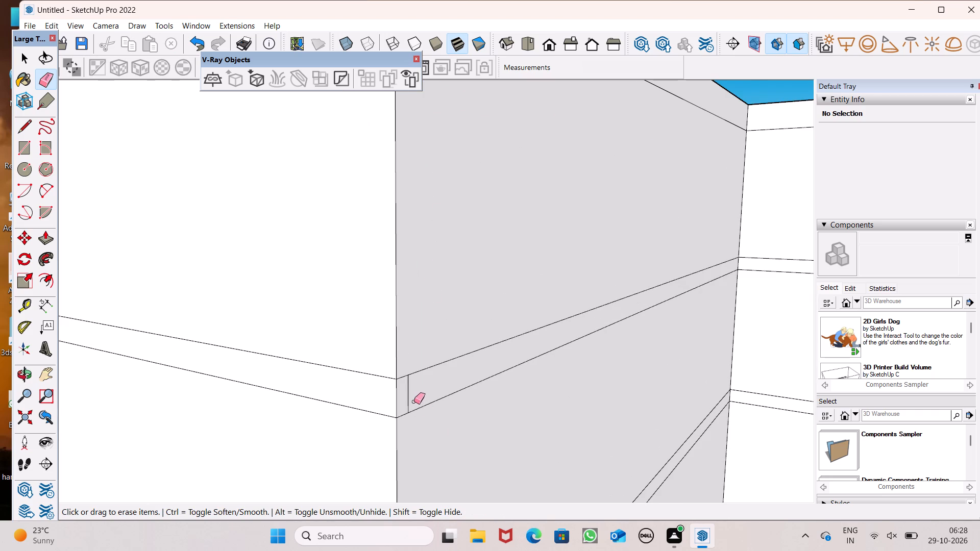
drag(404, 404, 412, 389)
Erase the ground-storey vertical line segment beside the same front corner on the middle room's outer side wall.
scroll(467, 168, down, 7)
scroll(474, 218, down, 7)
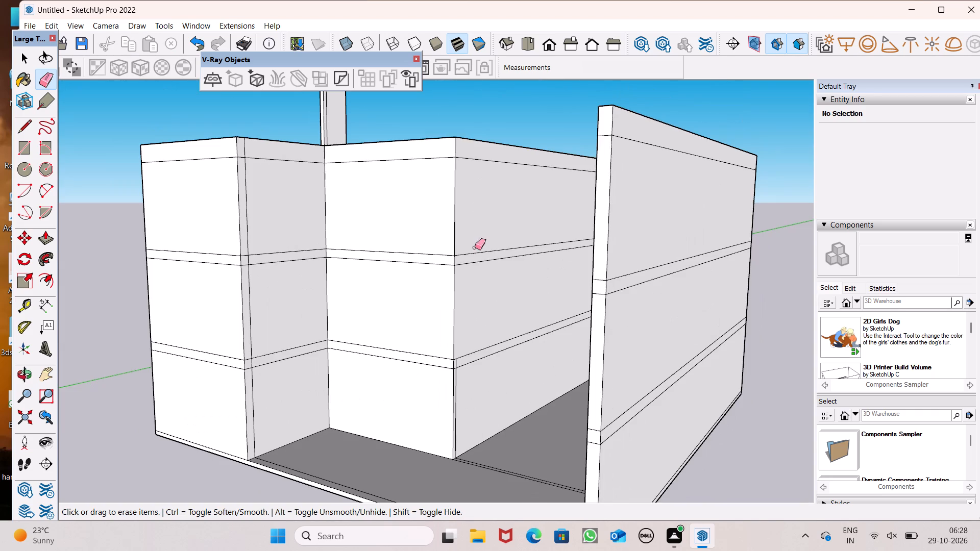
middle_drag(488, 408, 469, 386)
scroll(456, 382, up, 7)
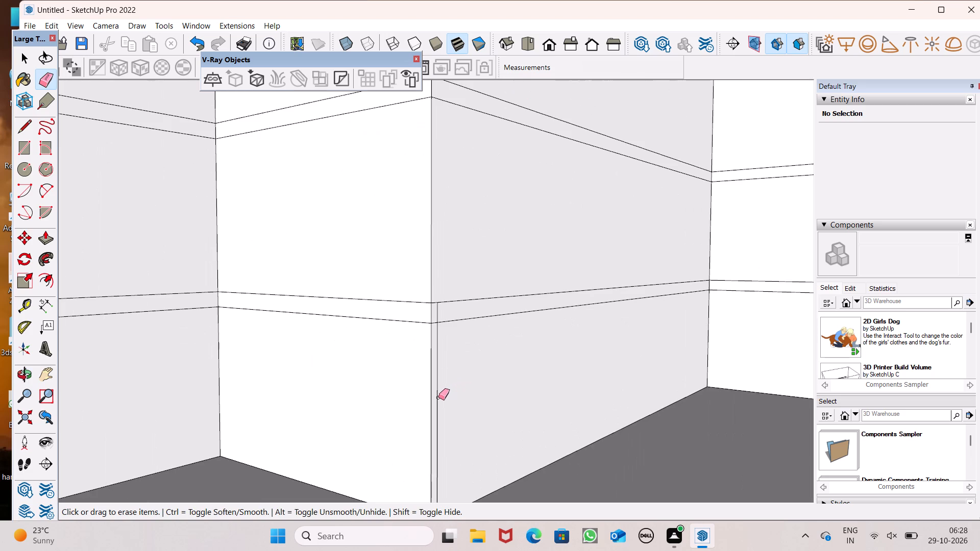
click(438, 399)
Draw a 4' by 1' rectangle on the ground outside the building, beyond its outer side wall.
scroll(451, 362, down, 3)
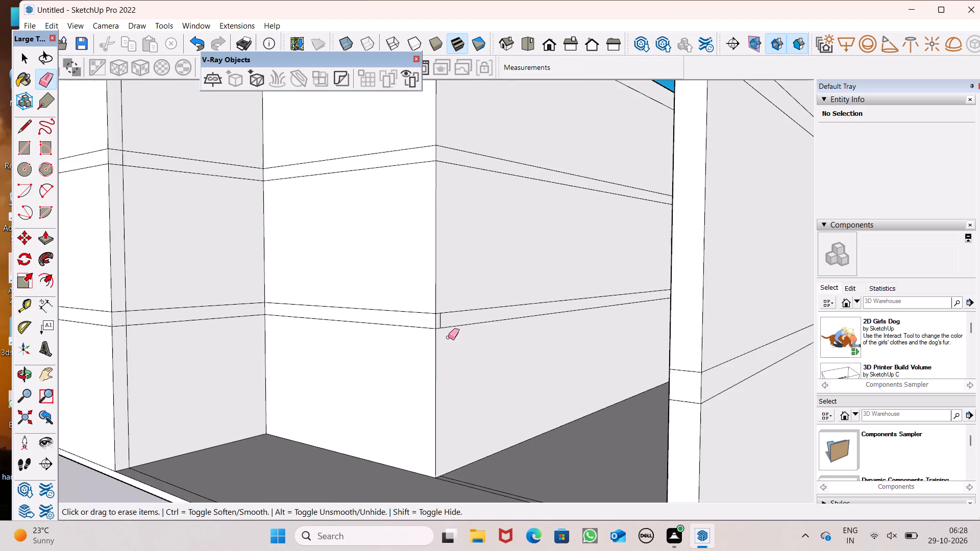
scroll(448, 332, down, 2)
middle_drag(454, 368, 484, 369)
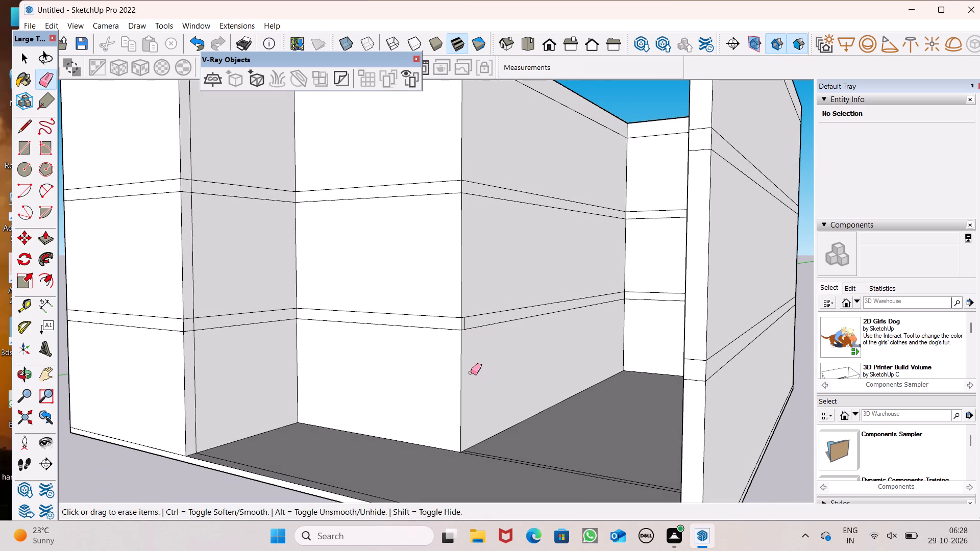
scroll(487, 283, down, 6)
scroll(441, 273, down, 3)
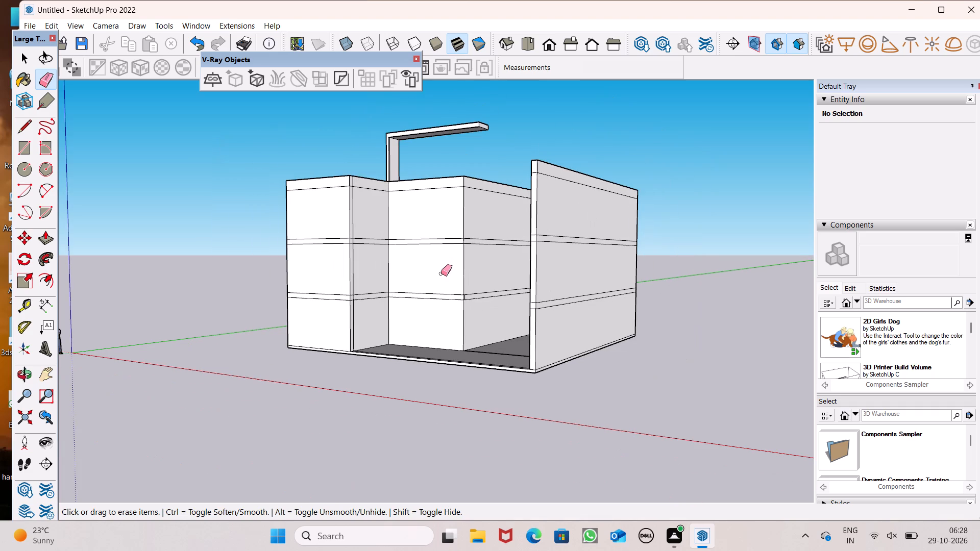
middle_drag(374, 316, 454, 366)
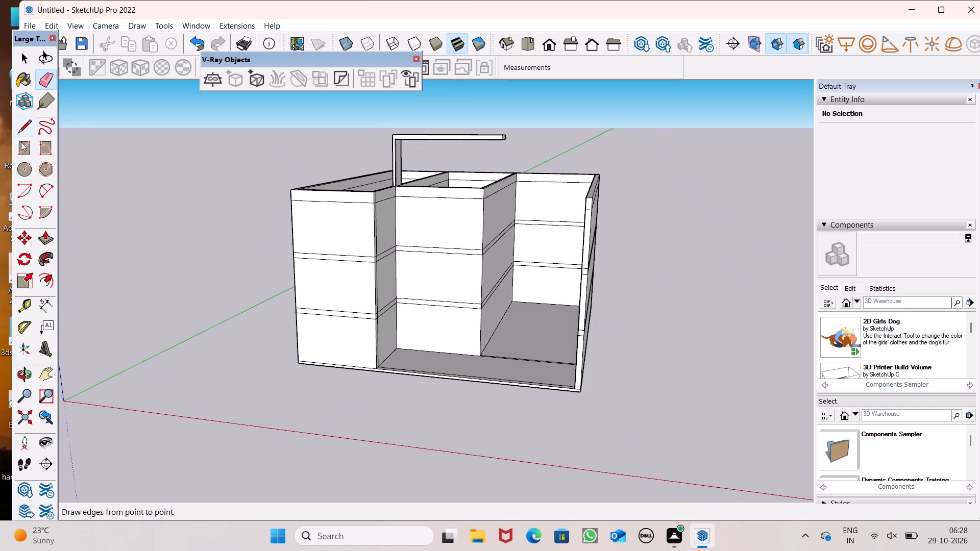
click(27, 145)
scroll(240, 172, down, 5)
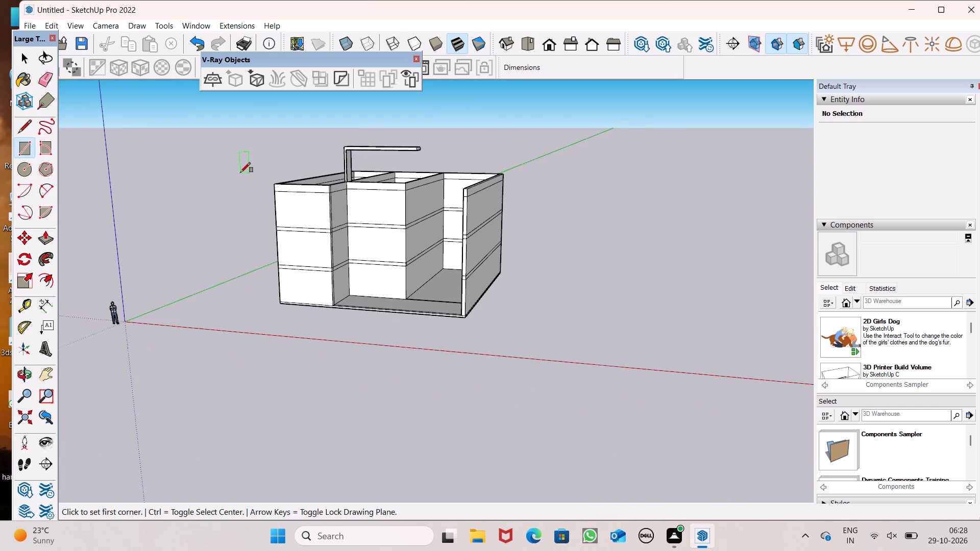
scroll(557, 317, up, 11)
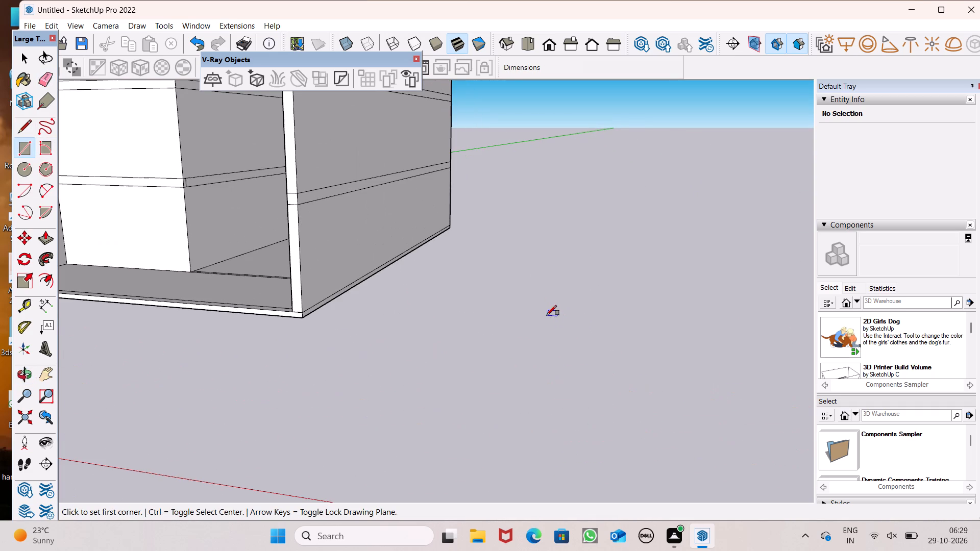
click(540, 311)
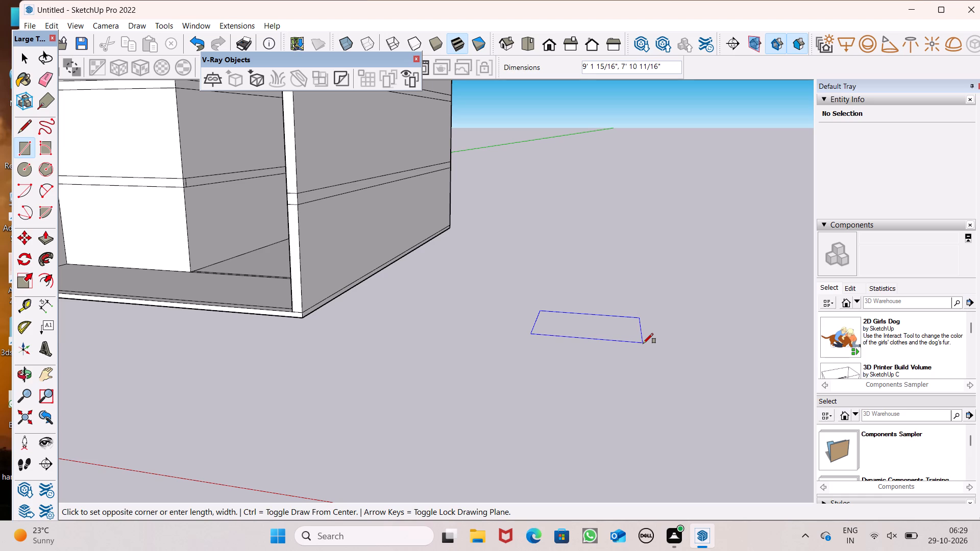
key(F18)
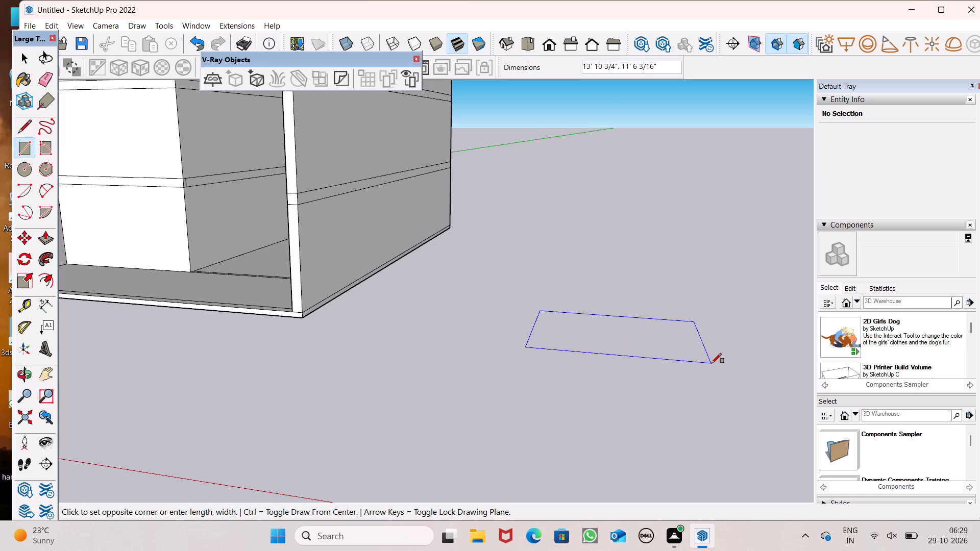
key(F18)
text(4')
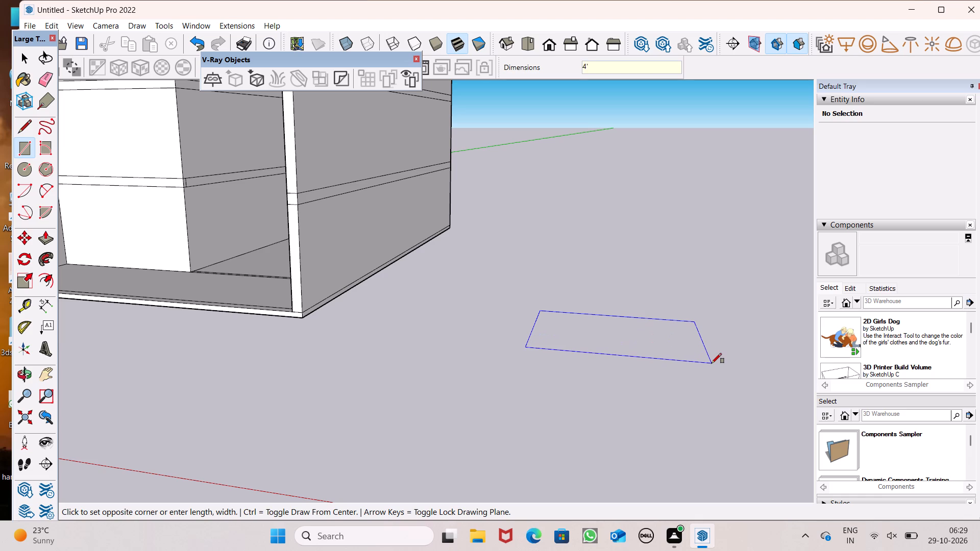
key(comma)
text(1')
key(Return)
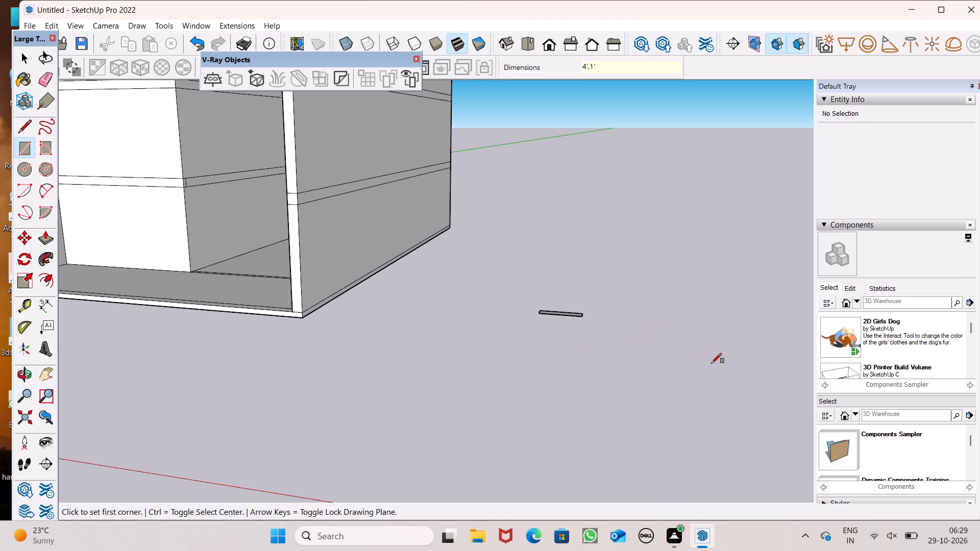
Push/Pull the 4' by 1' rectangle up 8" into a block.
scroll(434, 331, up, 7)
middle_drag(595, 377, 575, 428)
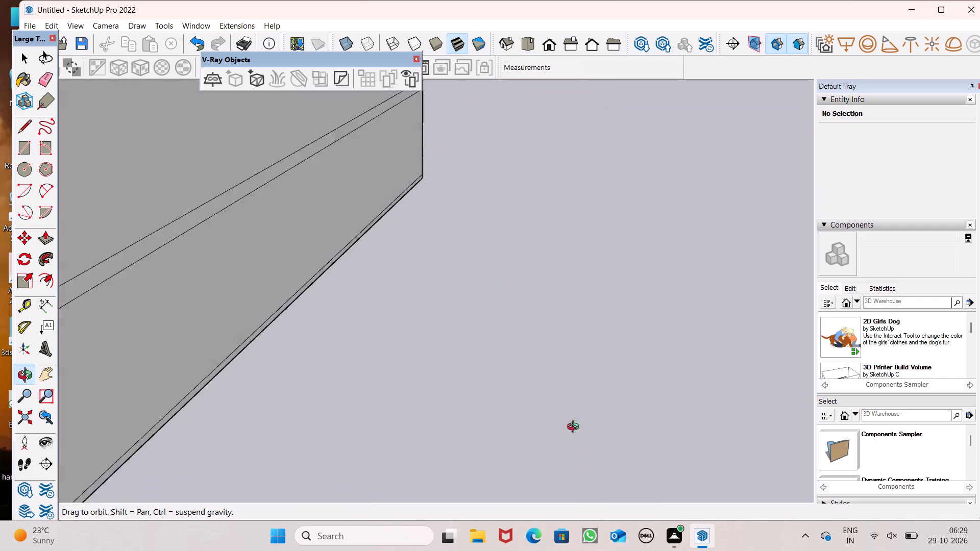
middle_drag(575, 428, 570, 403)
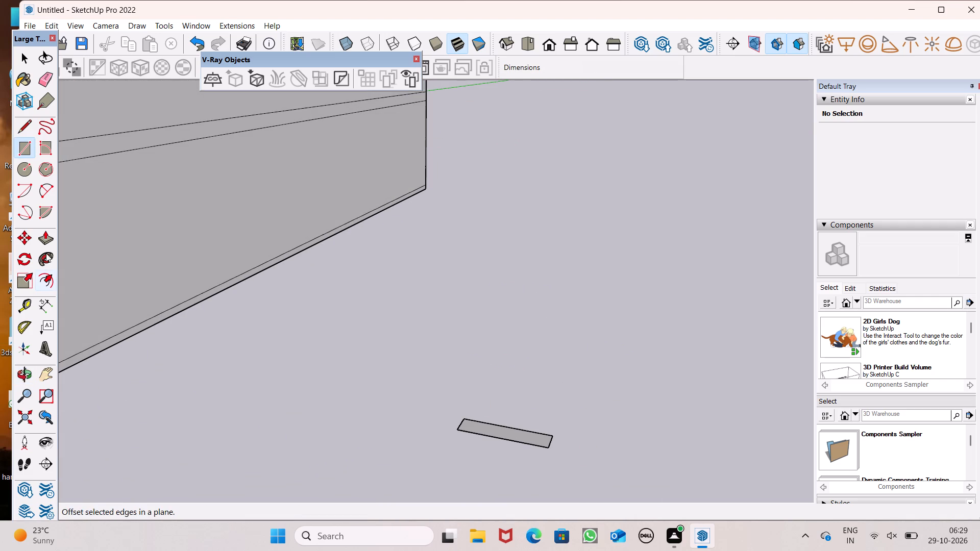
click(46, 240)
scroll(468, 419, up, 3)
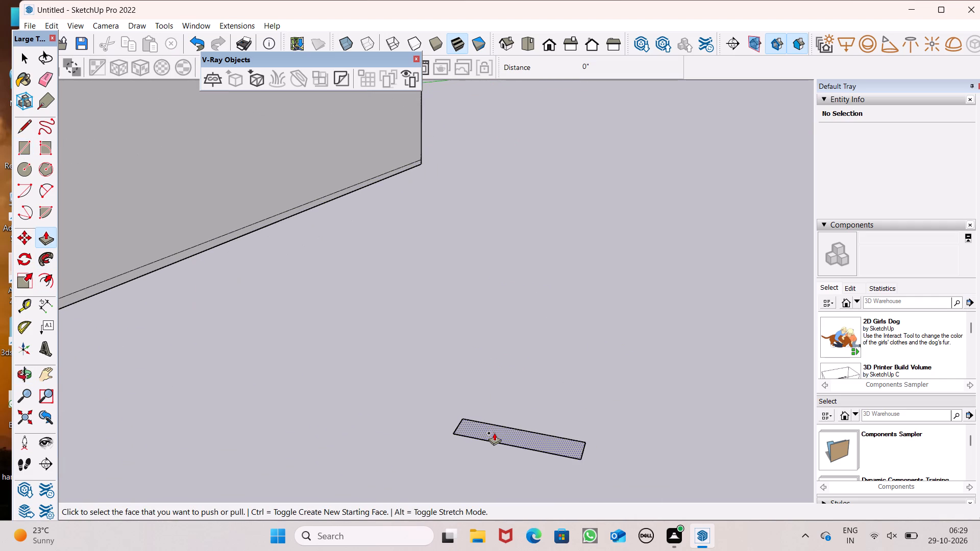
click(494, 433)
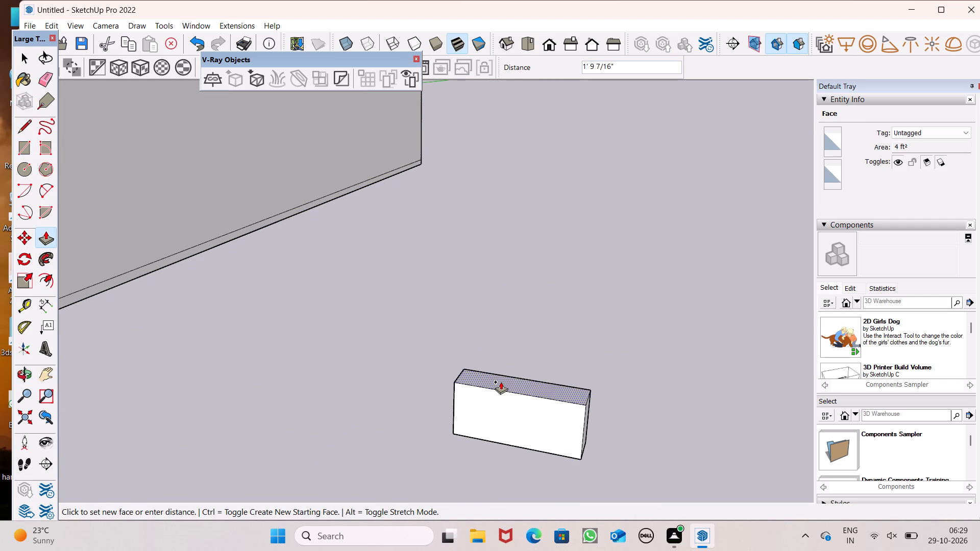
text(8")
key(Return)
key(space)
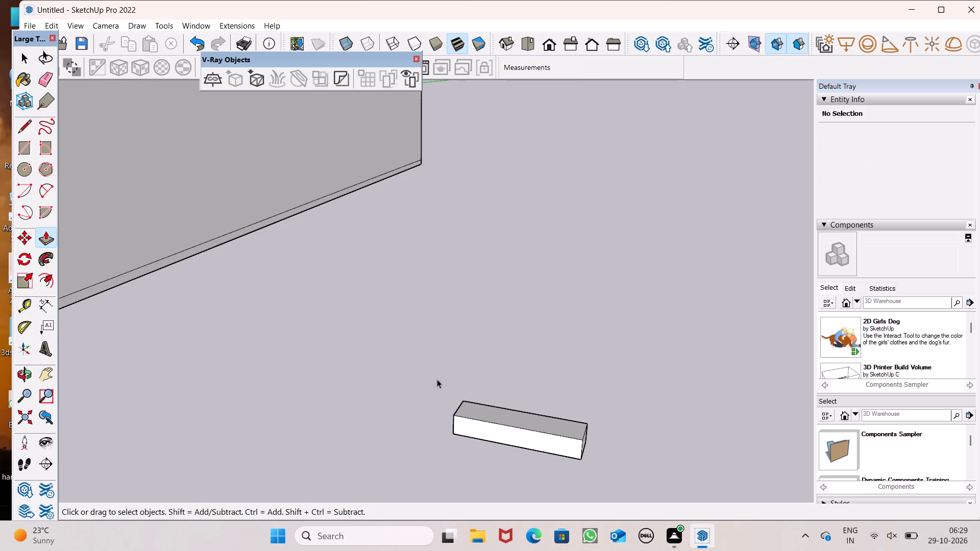
Push/Pull the block's long front face outward by about 4" to deepen the tread.
scroll(437, 379, down, 2)
scroll(528, 418, up, 5)
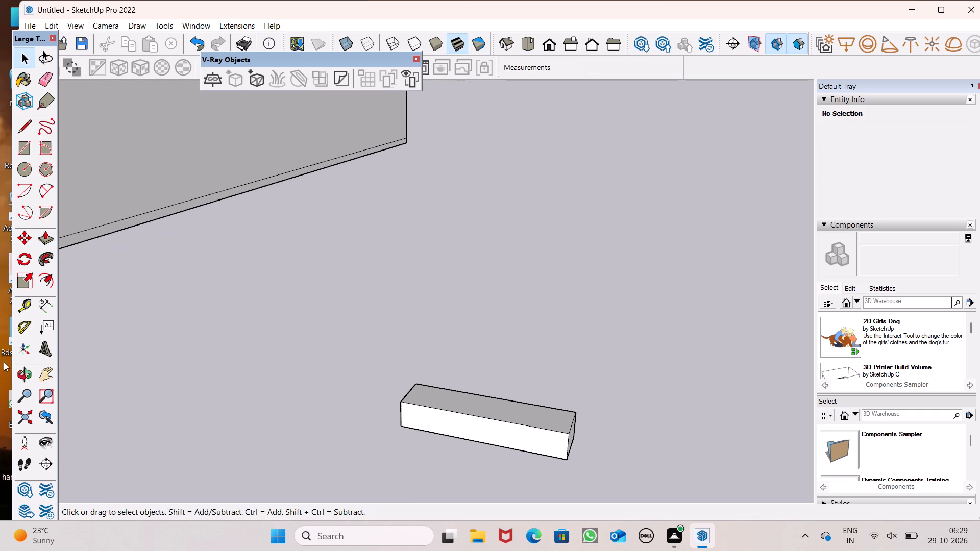
click(41, 241)
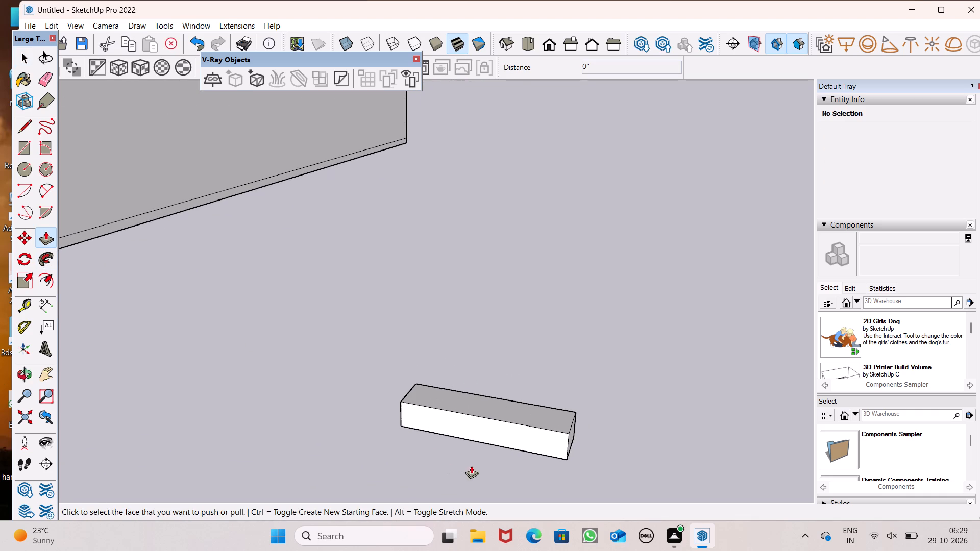
drag(492, 440, 491, 447)
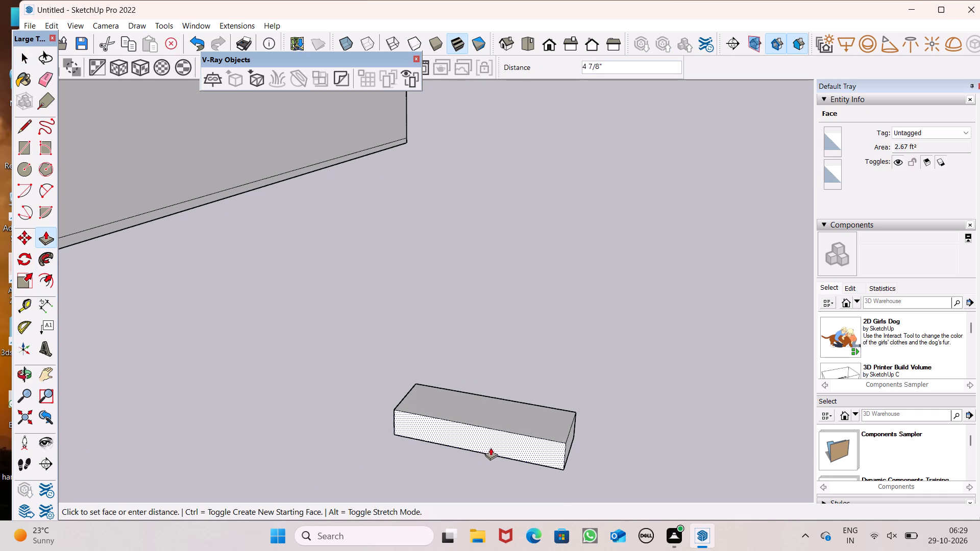
drag(491, 447, 493, 450)
key(space)
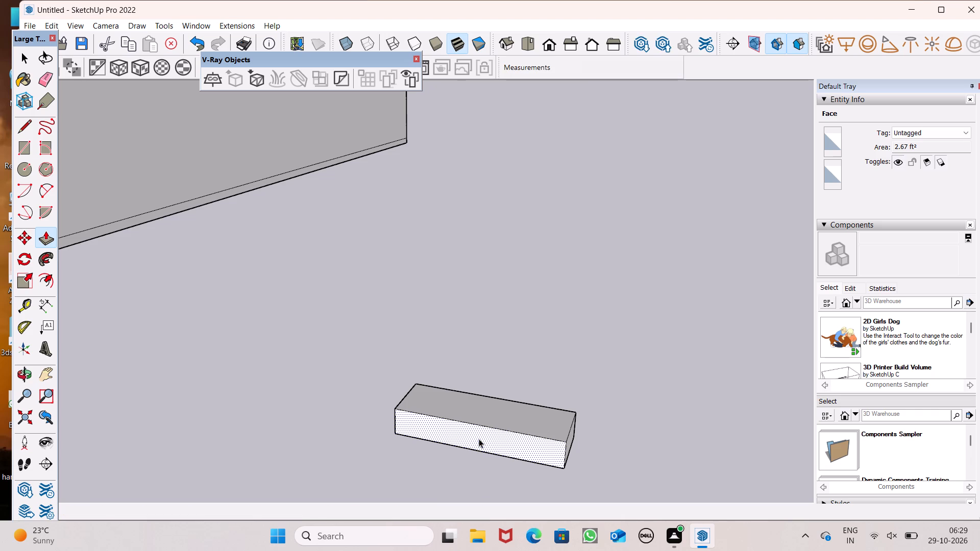
Select all of the block's connected geometry and make it a group.
double_click(503, 431)
triple_click(503, 431)
right_drag(505, 424, 505, 412)
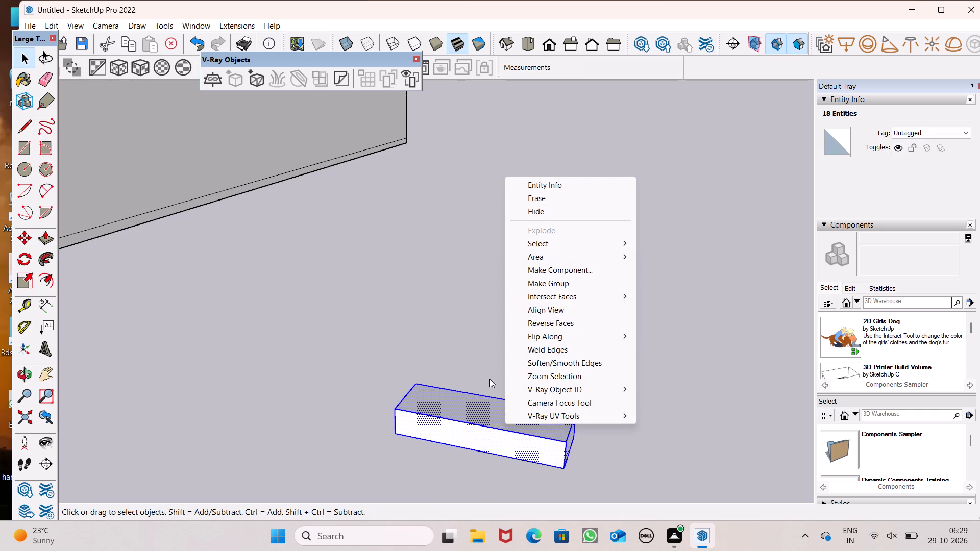
click(563, 285)
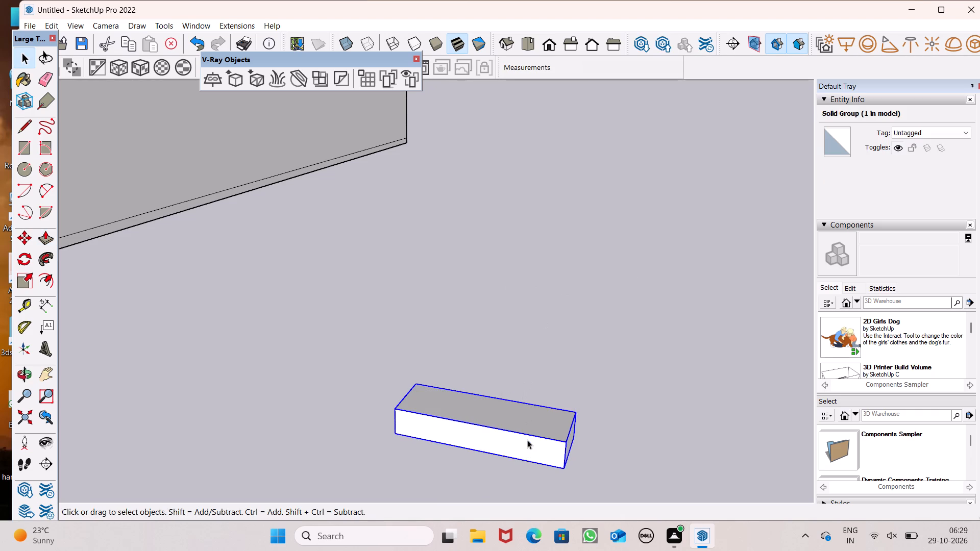
Copy the step group from its bottom front corner to its top rear corner and multiply the copy by 10 into a stair flight.
key(m)
key(Return)
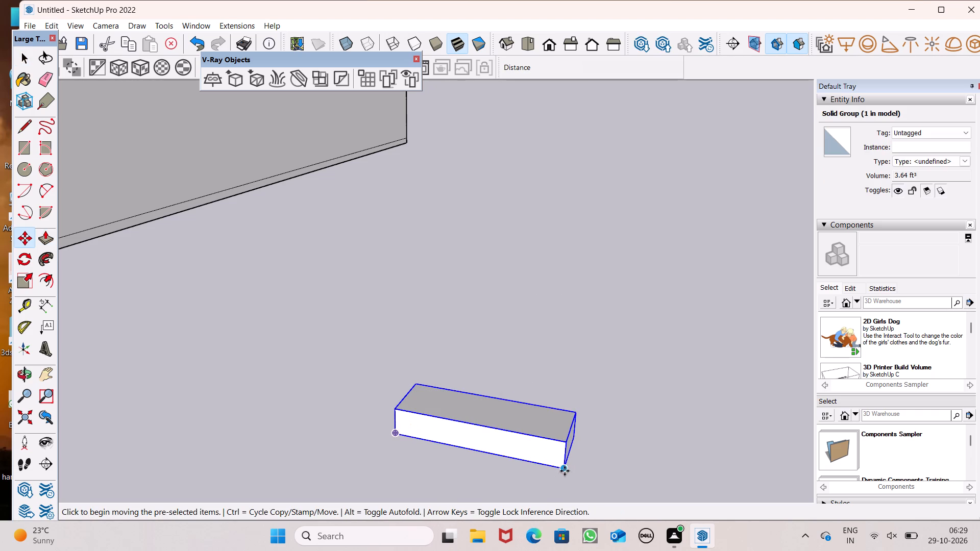
drag(563, 467, 579, 414)
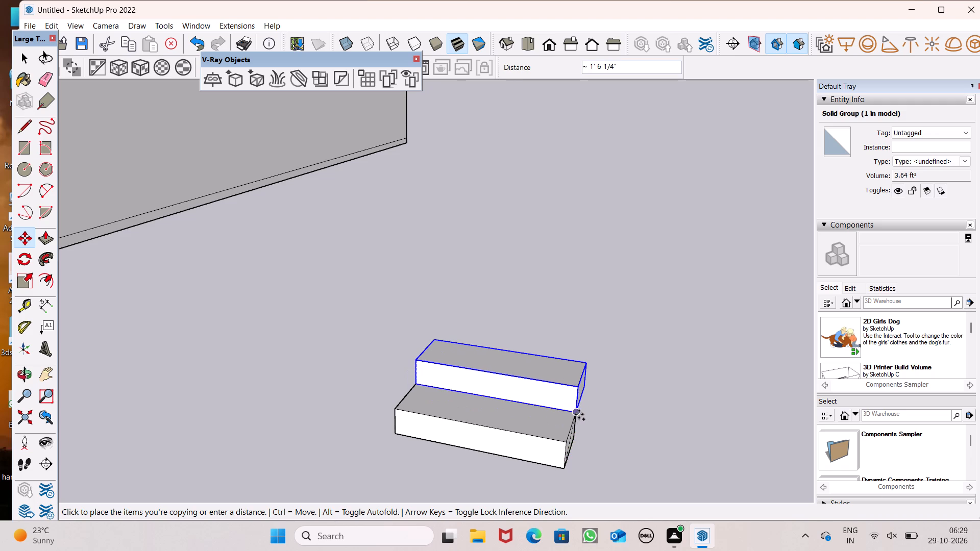
drag(579, 414, 576, 414)
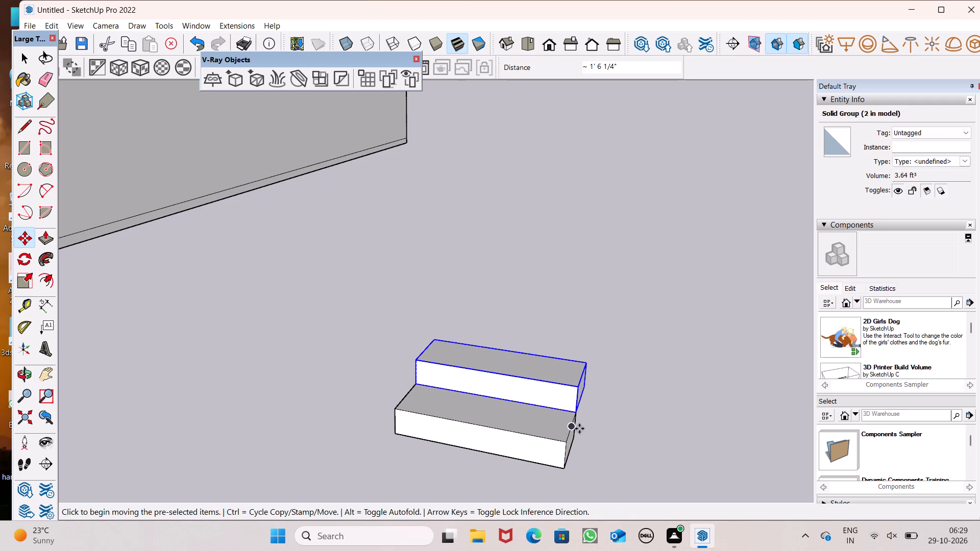
text(*10)
key(Return)
key(space)
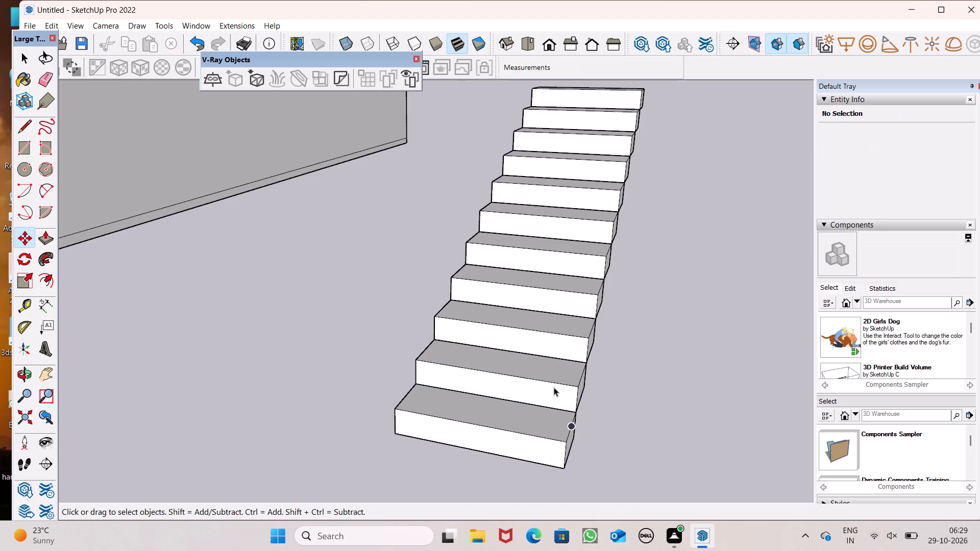
Copy the lowest step about 12' 7" sideways onto the open ground beside the stair flight.
scroll(510, 343, down, 3)
click(532, 409)
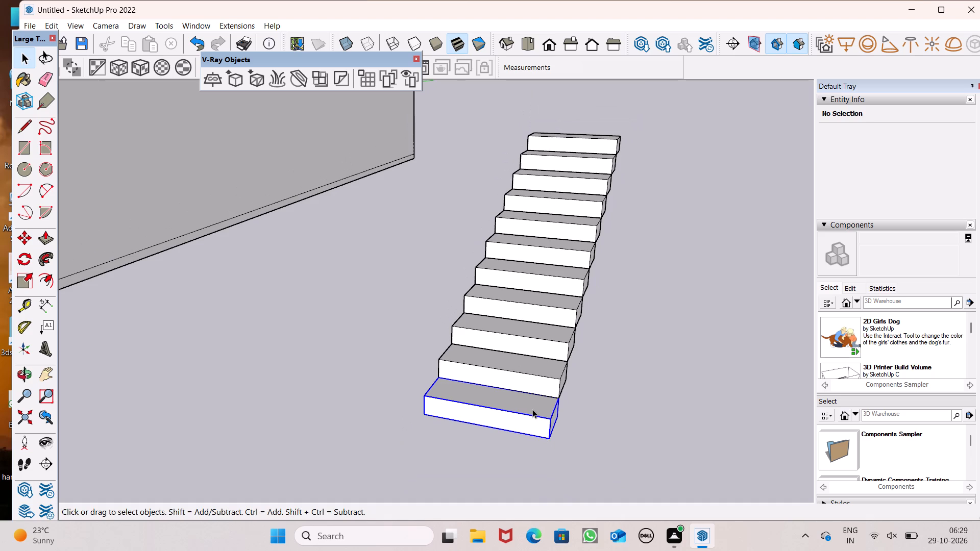
key(m)
key(Return)
scroll(501, 416, down, 2)
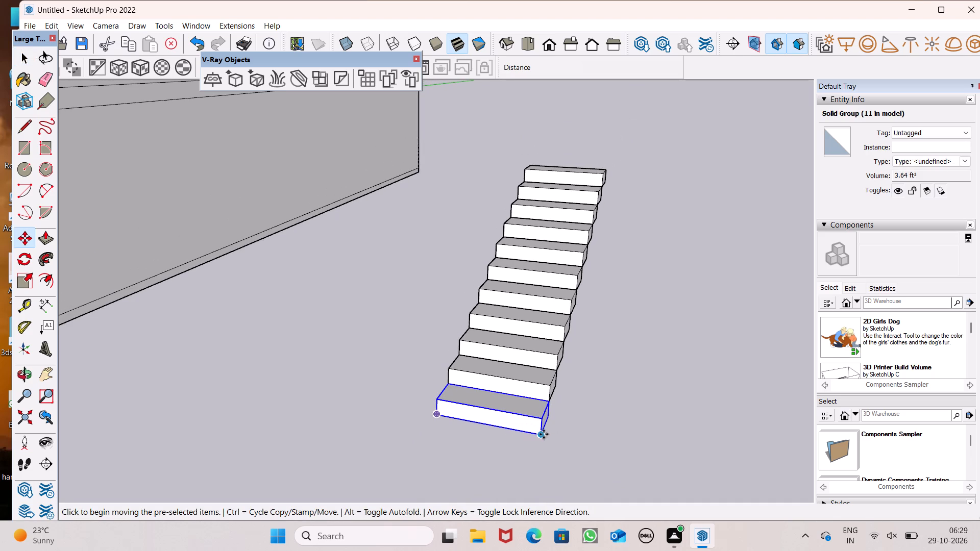
drag(542, 433, 860, 441)
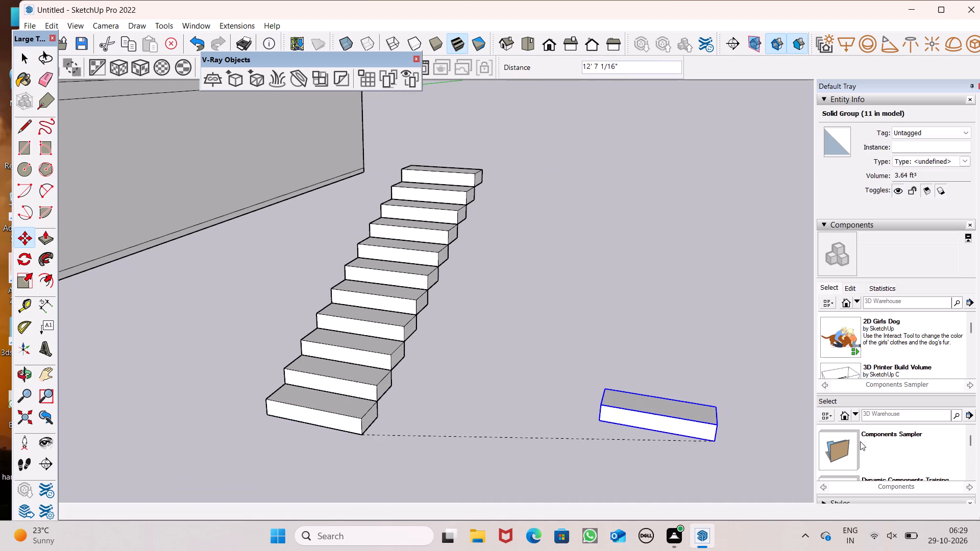
key(space)
click(477, 443)
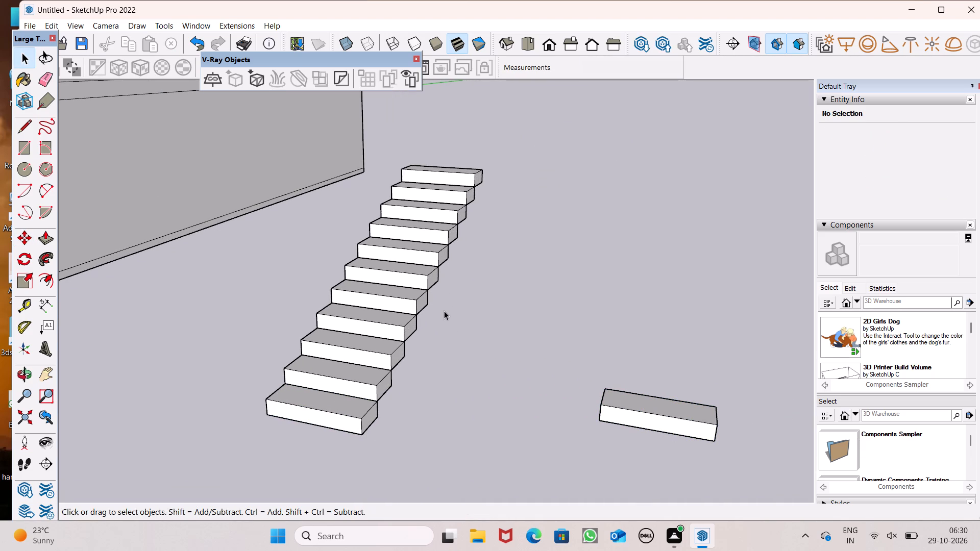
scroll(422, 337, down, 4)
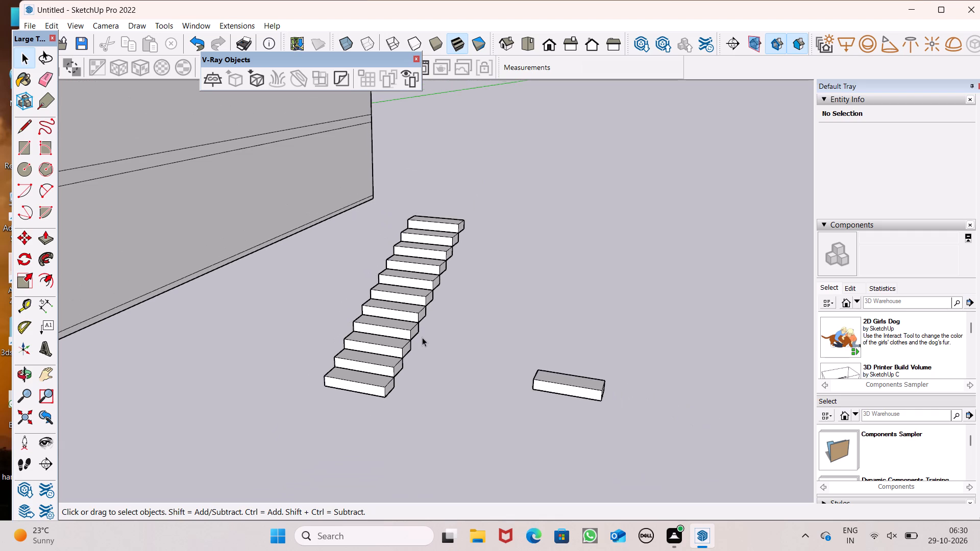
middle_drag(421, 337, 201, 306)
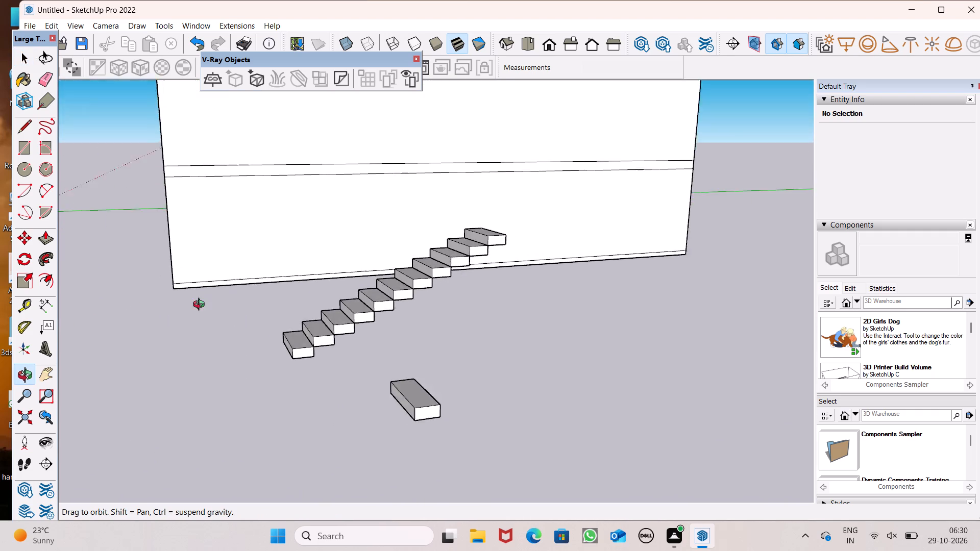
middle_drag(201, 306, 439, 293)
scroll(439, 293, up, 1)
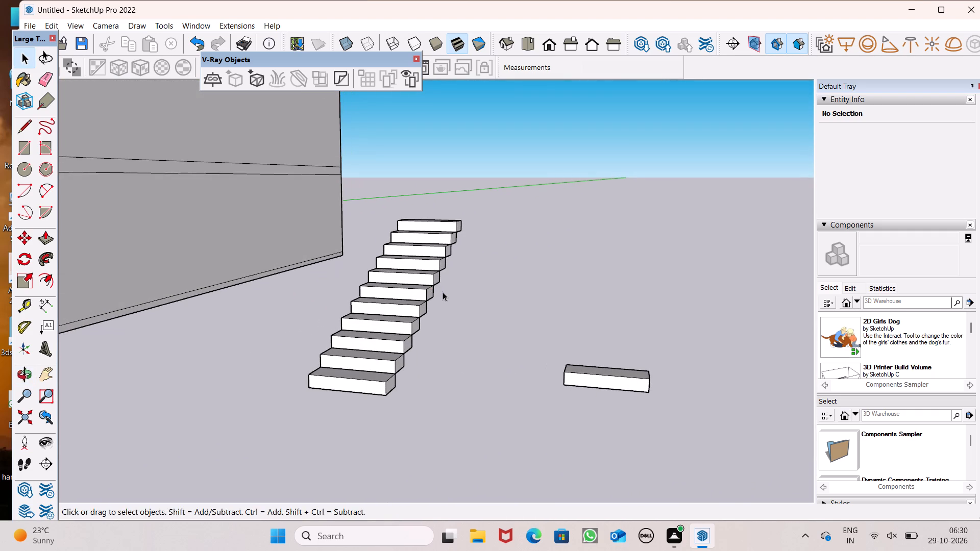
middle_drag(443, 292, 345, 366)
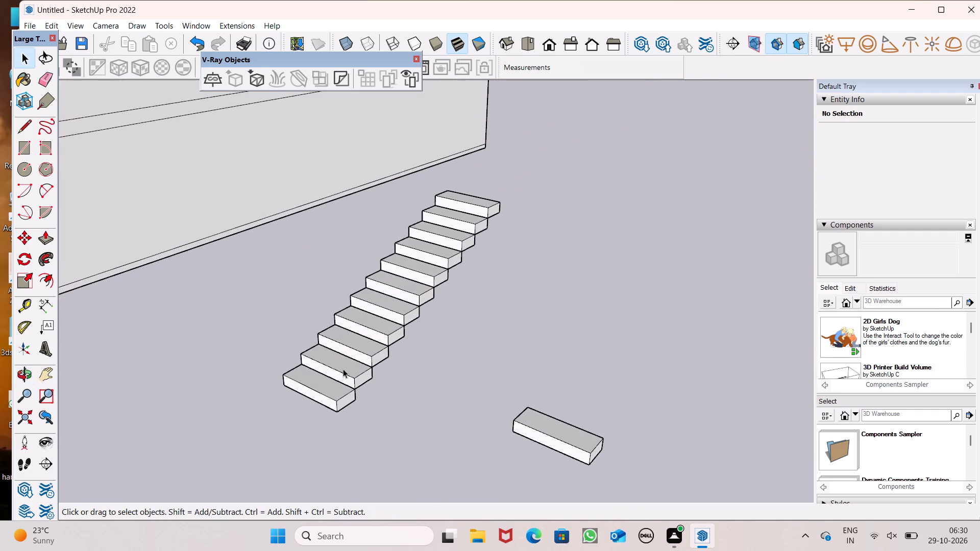
Select all eleven steps of the stair flight, leaving out the separate step on the ground, and make them one group.
middle_drag(317, 399, 393, 384)
click(364, 408)
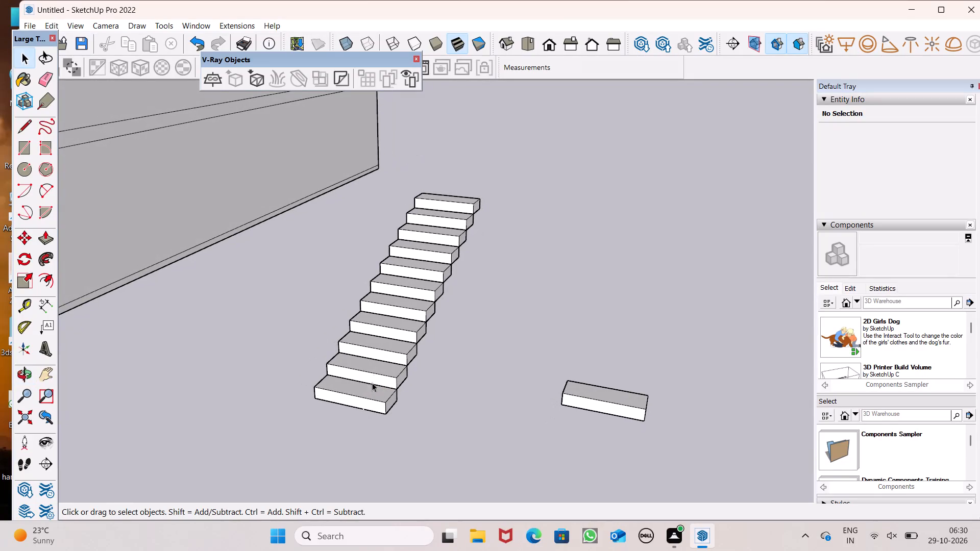
click(374, 374)
click(385, 351)
click(369, 410)
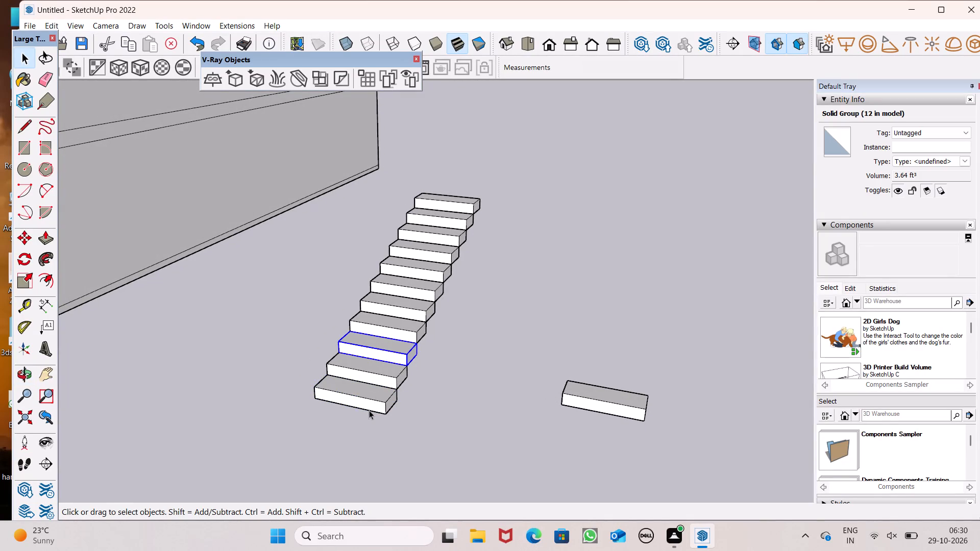
ctrl+click(372, 370)
ctrl+click(378, 350)
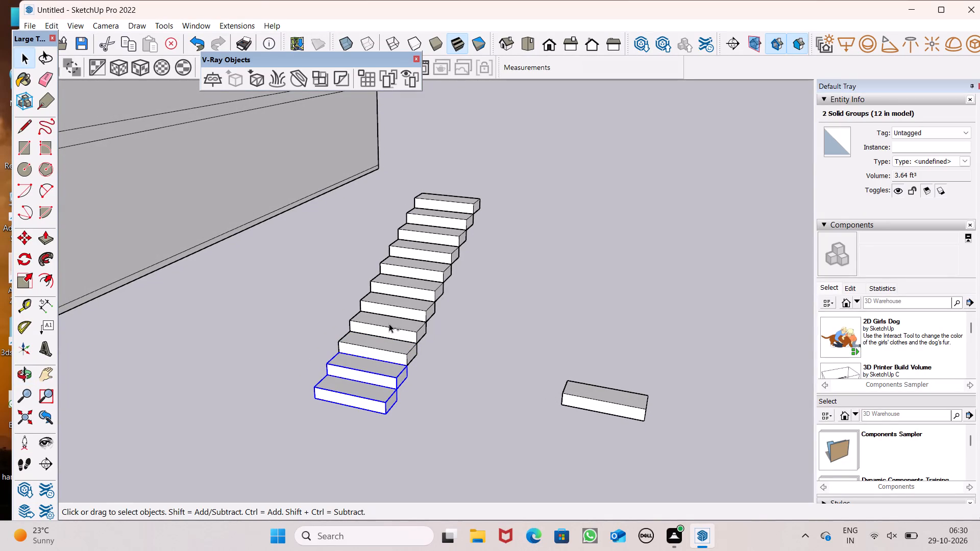
ctrl+click(389, 323)
ctrl+click(398, 300)
ctrl+click(410, 288)
ctrl+click(419, 270)
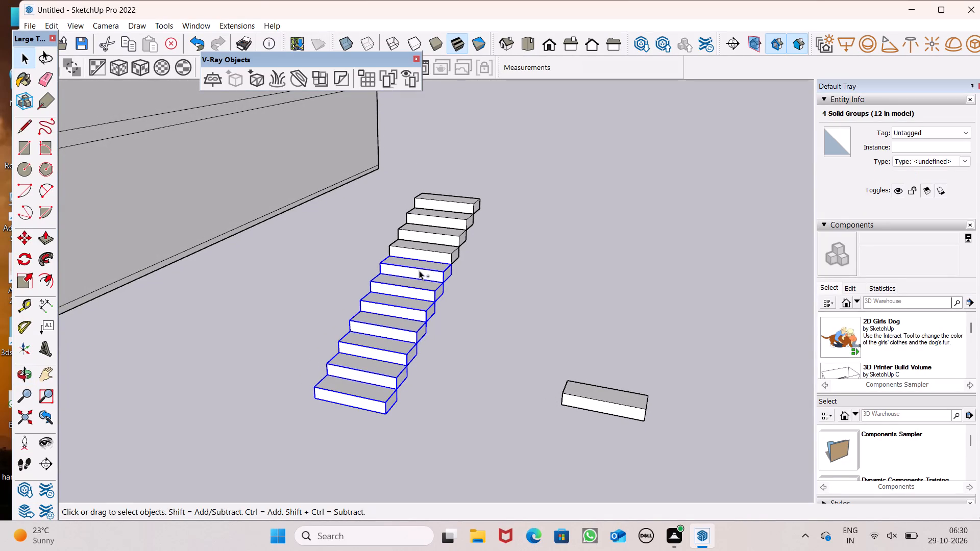
ctrl+click(427, 256)
ctrl+click(438, 238)
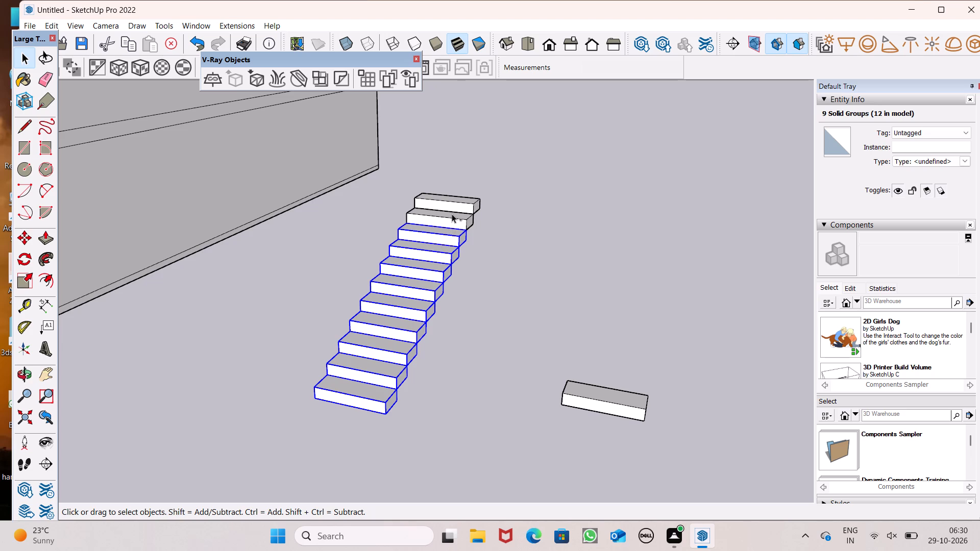
ctrl+click(452, 214)
ctrl+click(457, 205)
ctrl+right_click(457, 203)
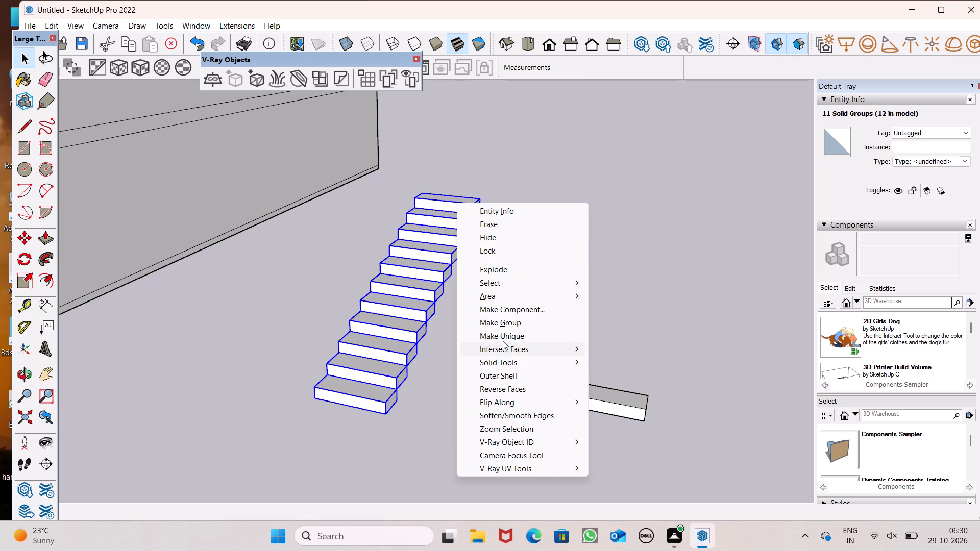
ctrl+click(504, 320)
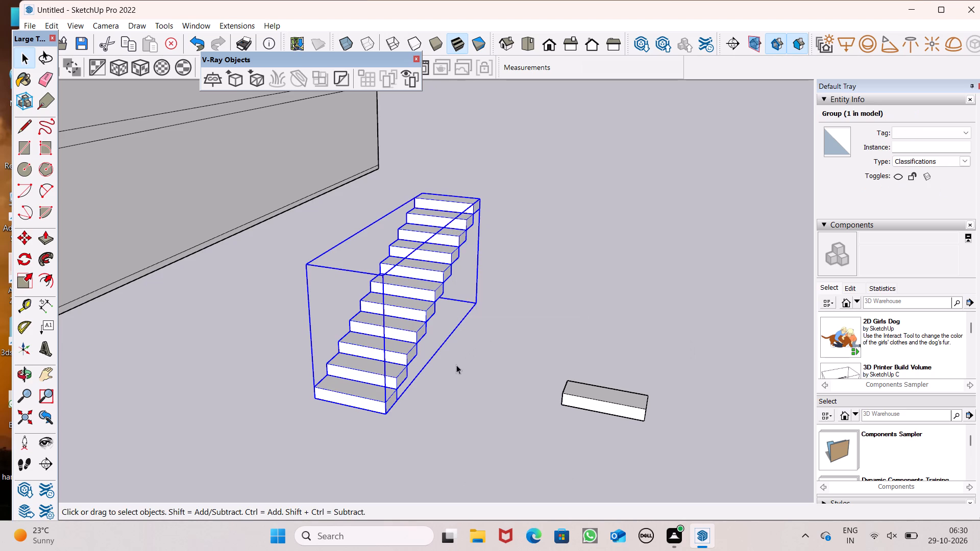
click(455, 365)
Scale the stair group taller along the blue axis, keeping its base on the ground.
click(362, 336)
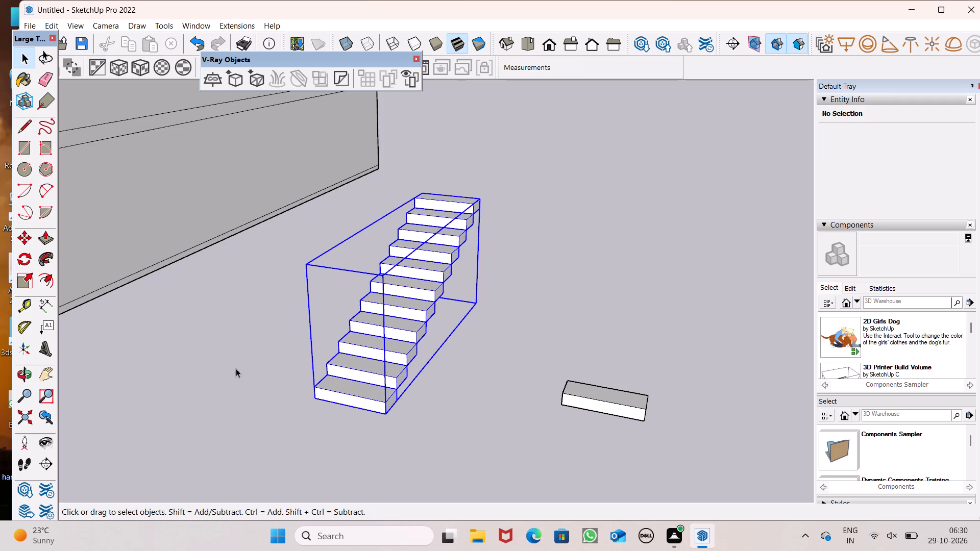
click(20, 282)
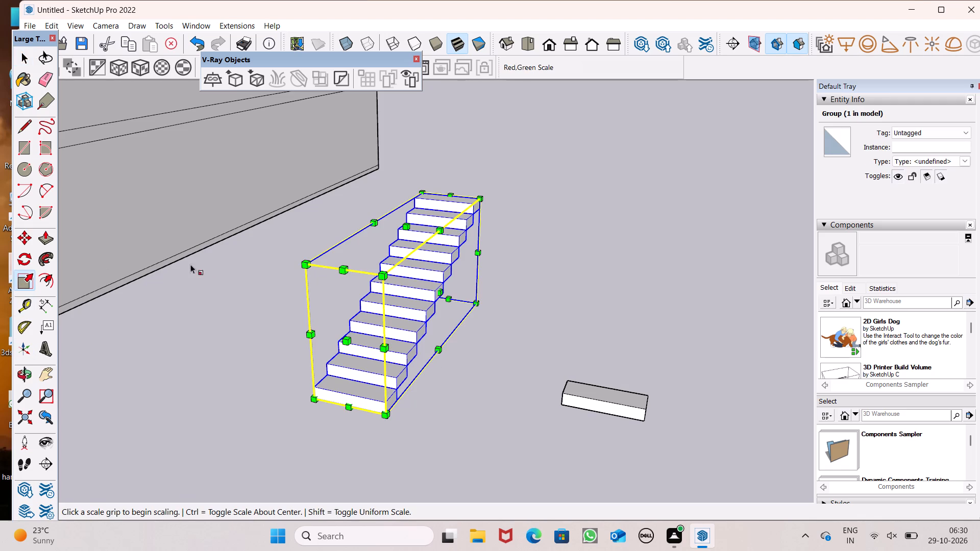
drag(408, 226, 391, 187)
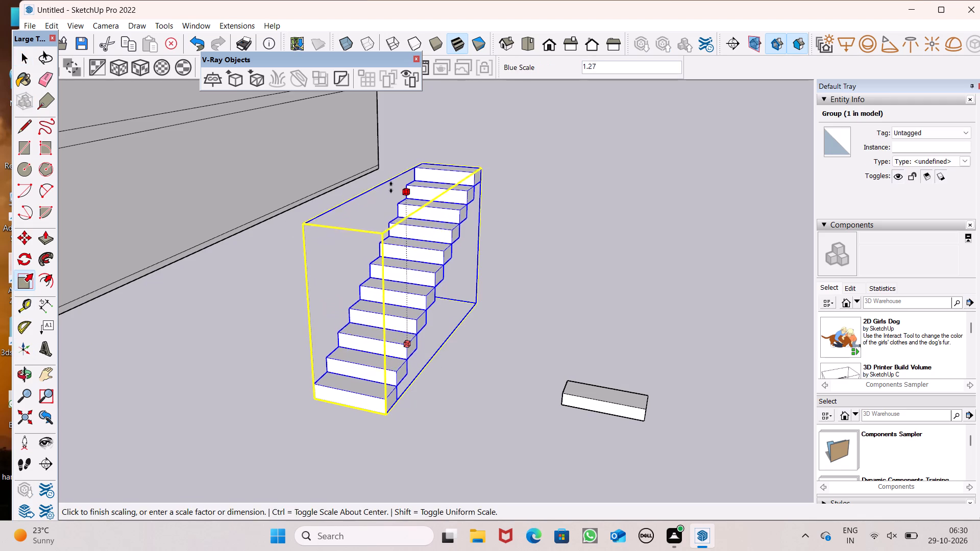
drag(391, 187, 388, 183)
Scale the stair group to 0.83 along the green axis from its lower front side to shorten its run.
drag(345, 319, 363, 306)
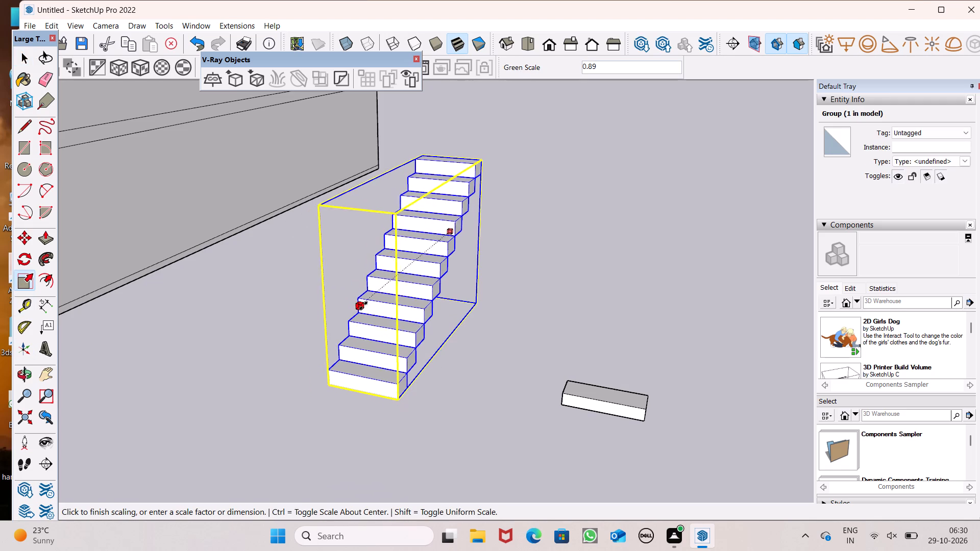
drag(363, 306, 369, 298)
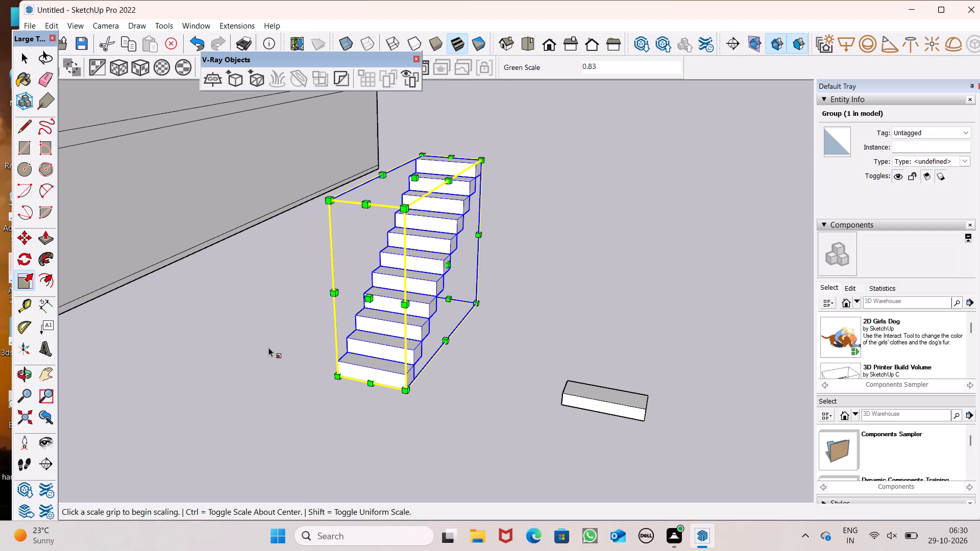
key(space)
click(203, 299)
click(383, 367)
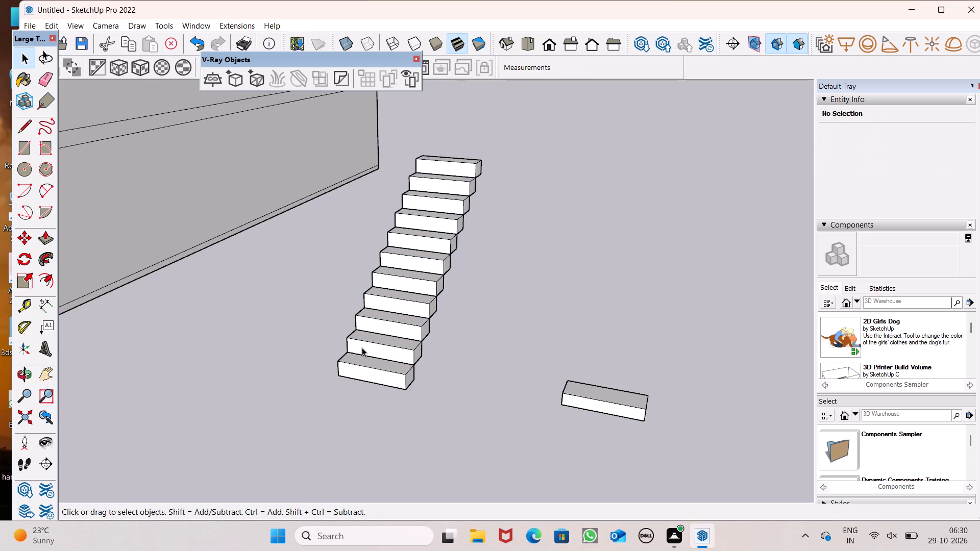
click(281, 393)
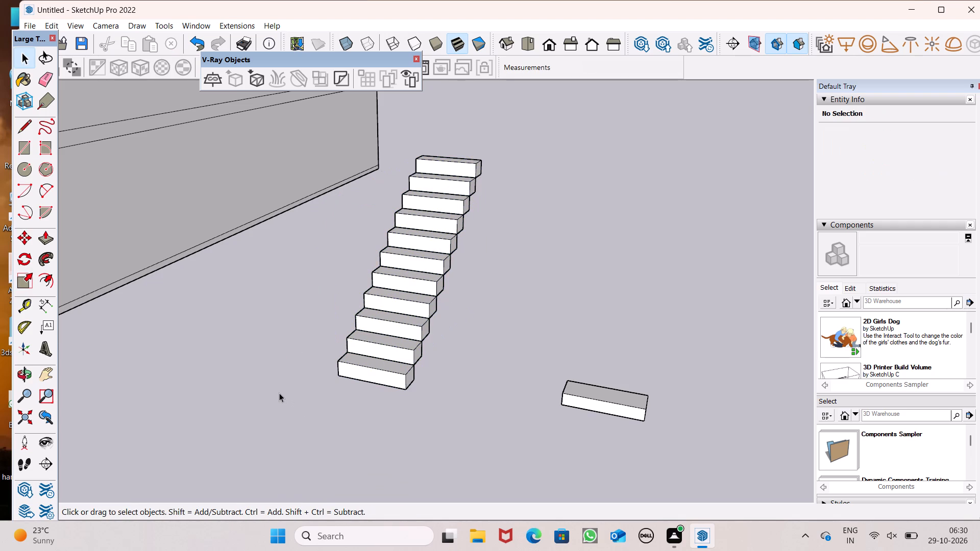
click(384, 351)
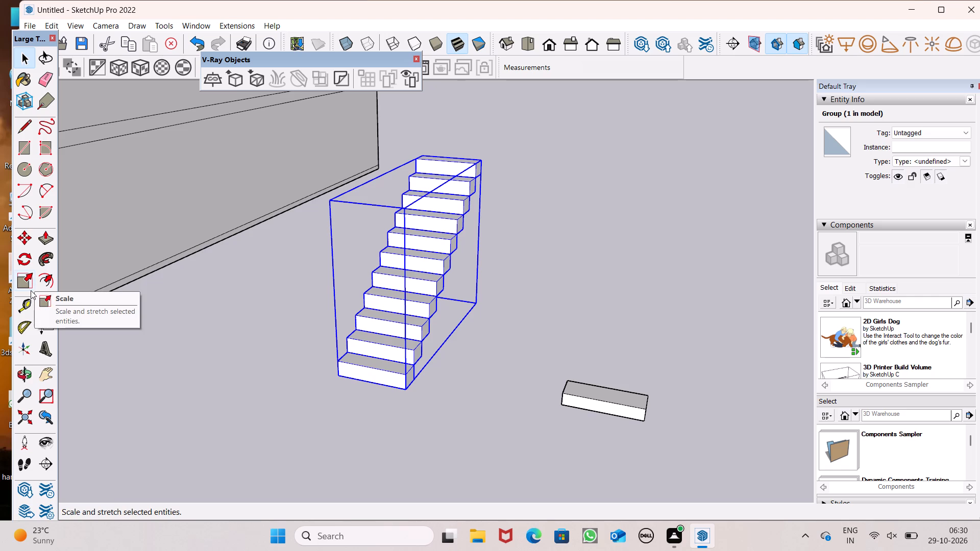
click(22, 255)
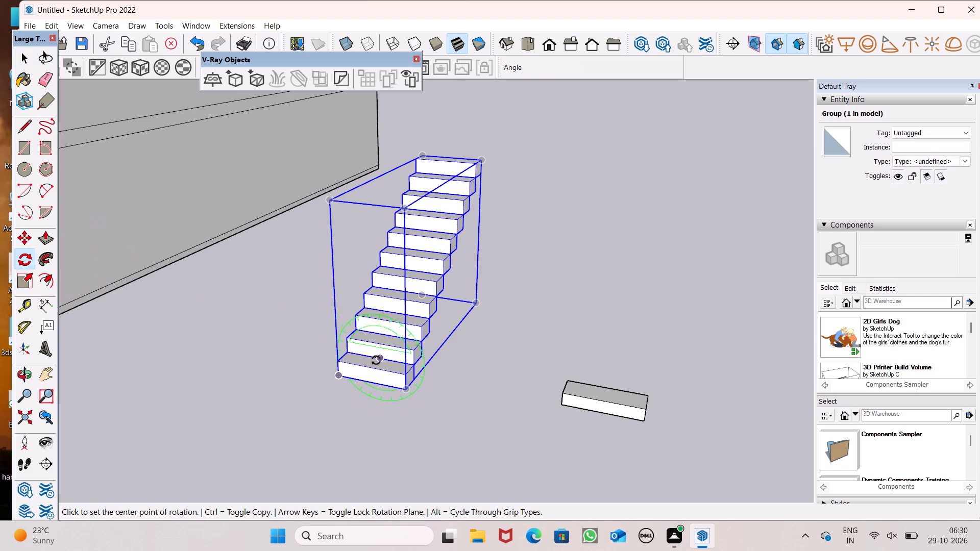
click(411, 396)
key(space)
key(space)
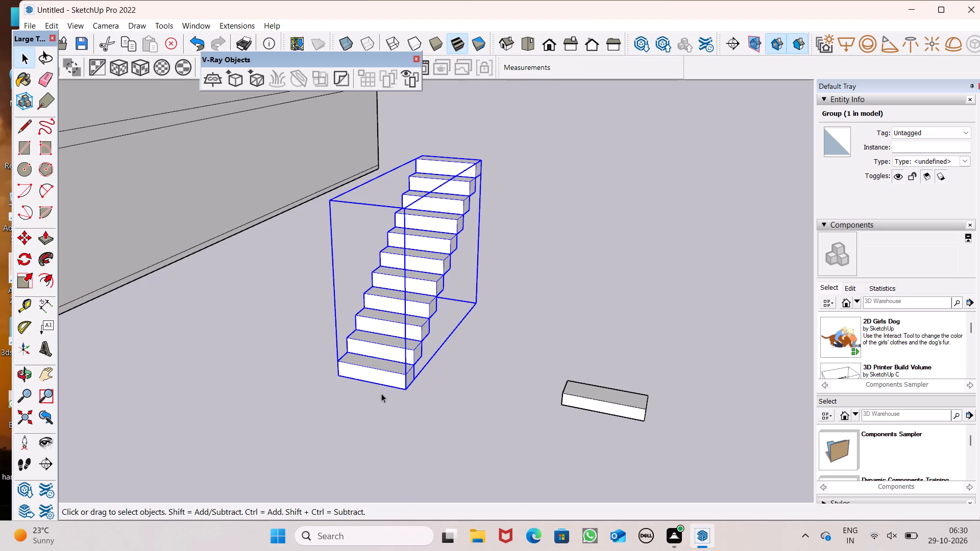
Rotate the stair group 180° on the ground plane about a point just beside its bottom front corner.
click(22, 261)
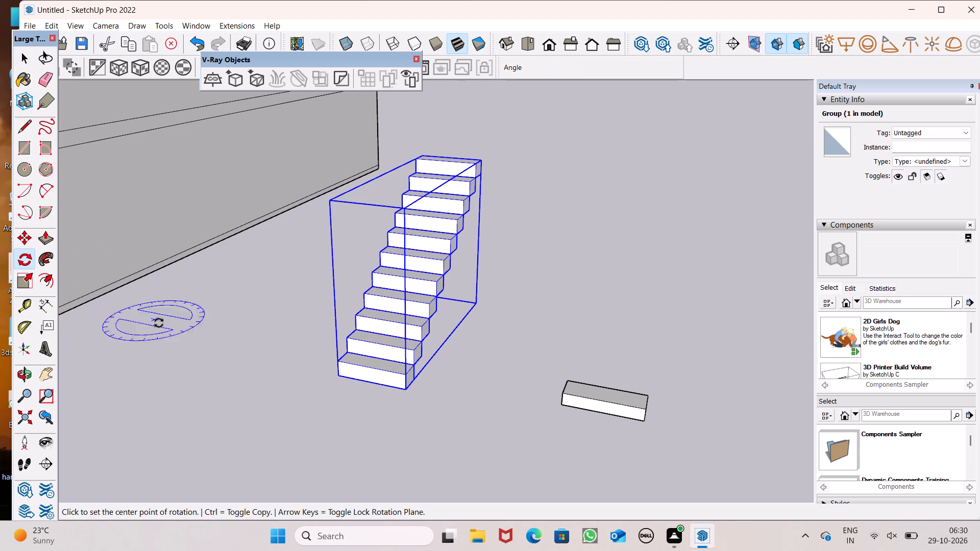
click(419, 402)
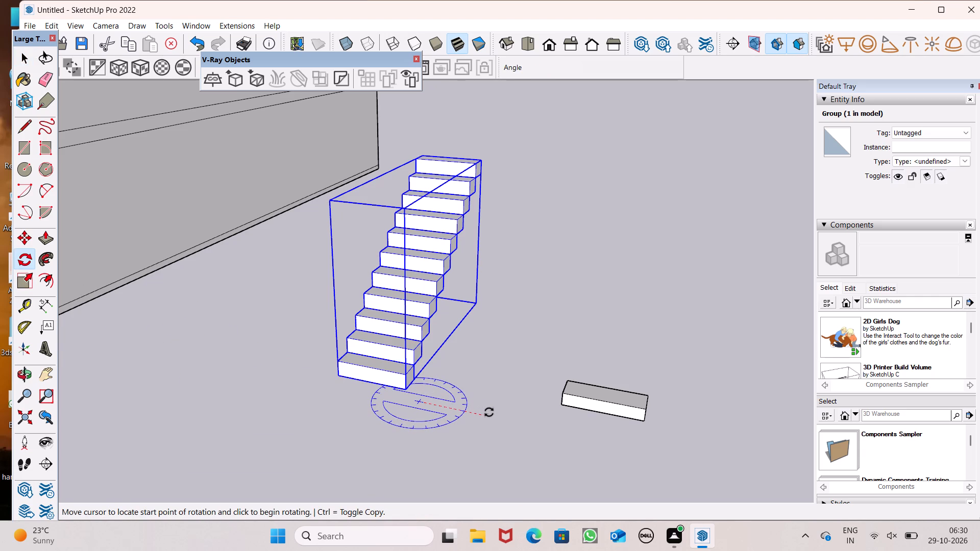
click(489, 412)
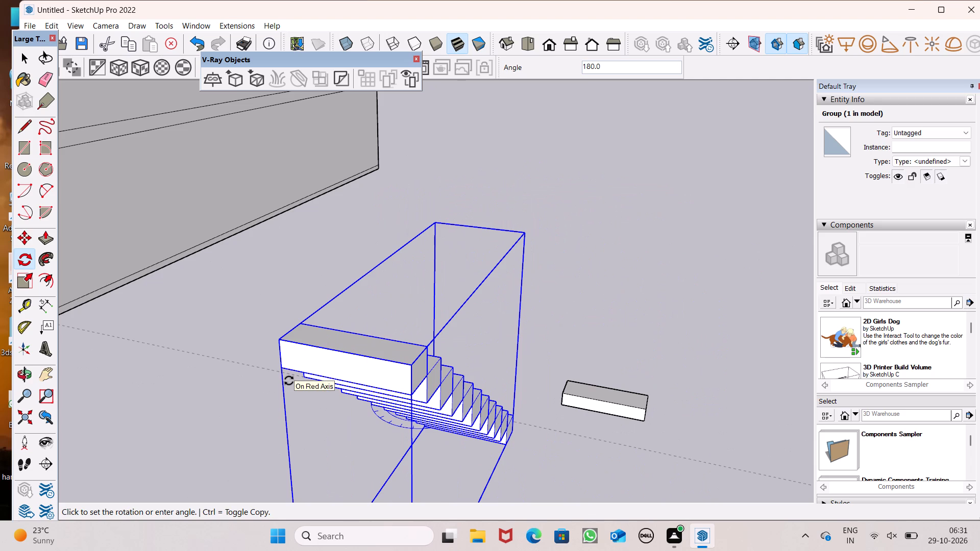
scroll(289, 381, up, 7)
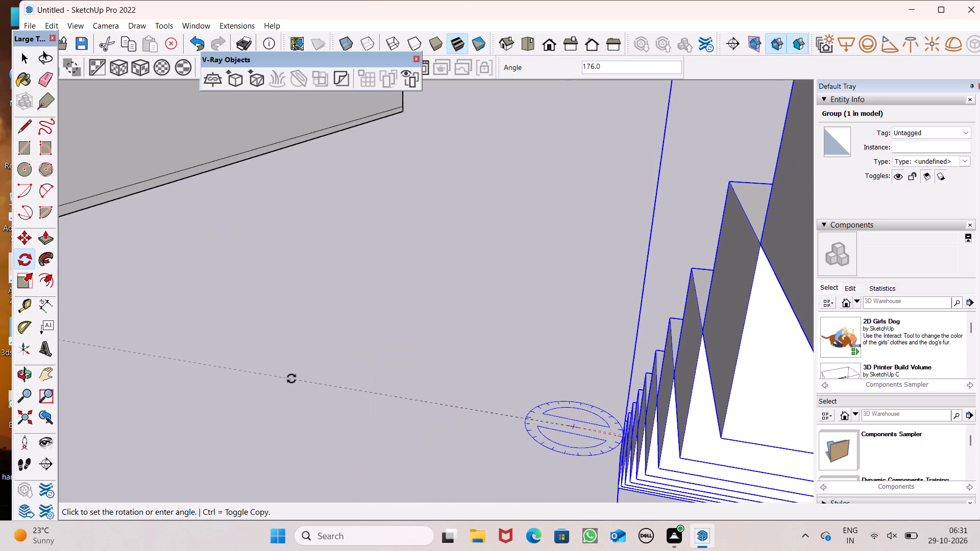
click(329, 379)
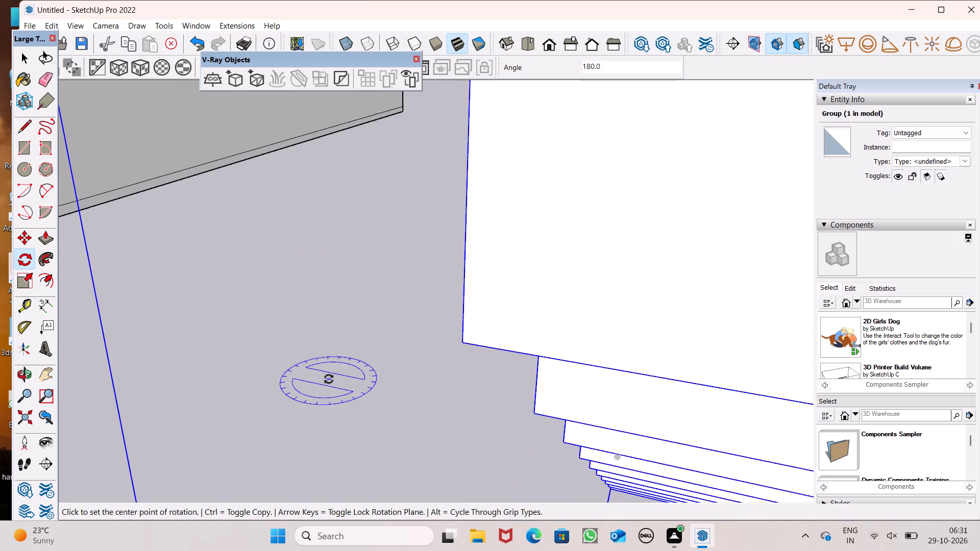
key(space)
Move the stair group about 44' 6" by its bottom corner into the building, onto the floor slab beside the side wall.
scroll(295, 324, down, 12)
middle_drag(322, 399, 332, 314)
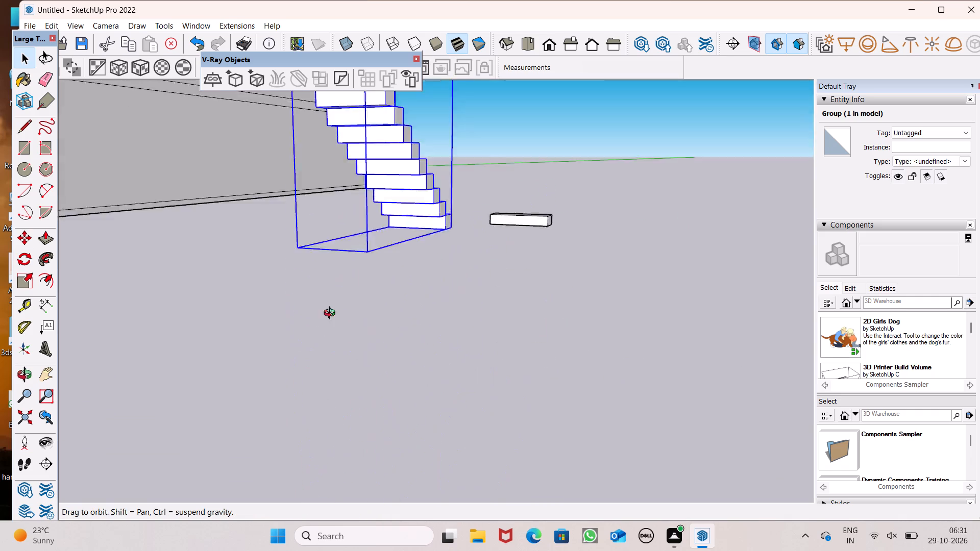
middle_drag(332, 314, 384, 360)
scroll(388, 320, down, 11)
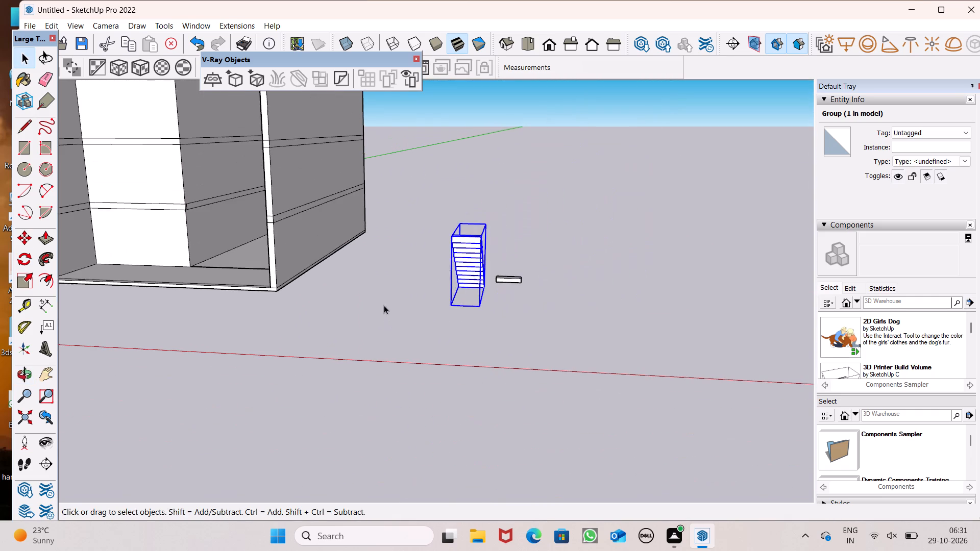
middle_drag(366, 312, 535, 336)
key(m)
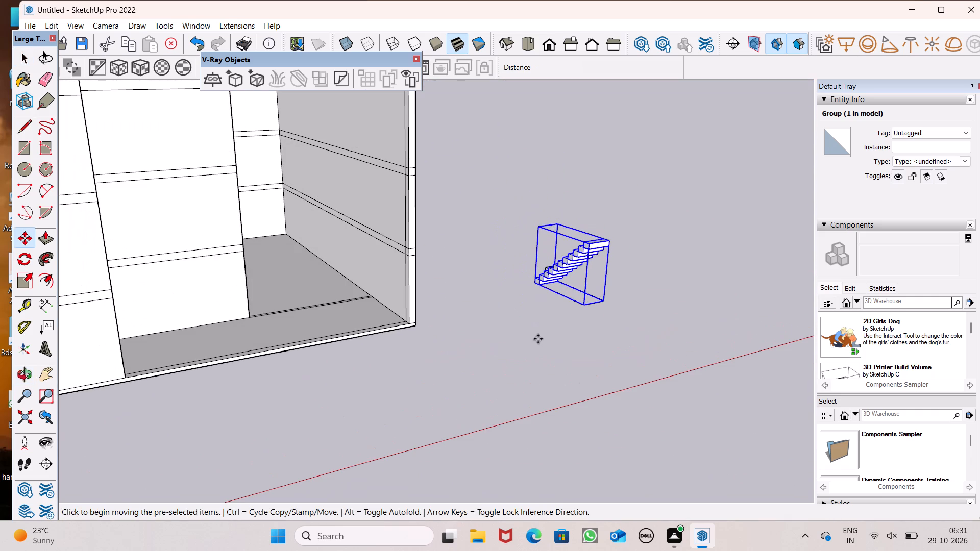
key(Return)
drag(588, 302, 556, 318)
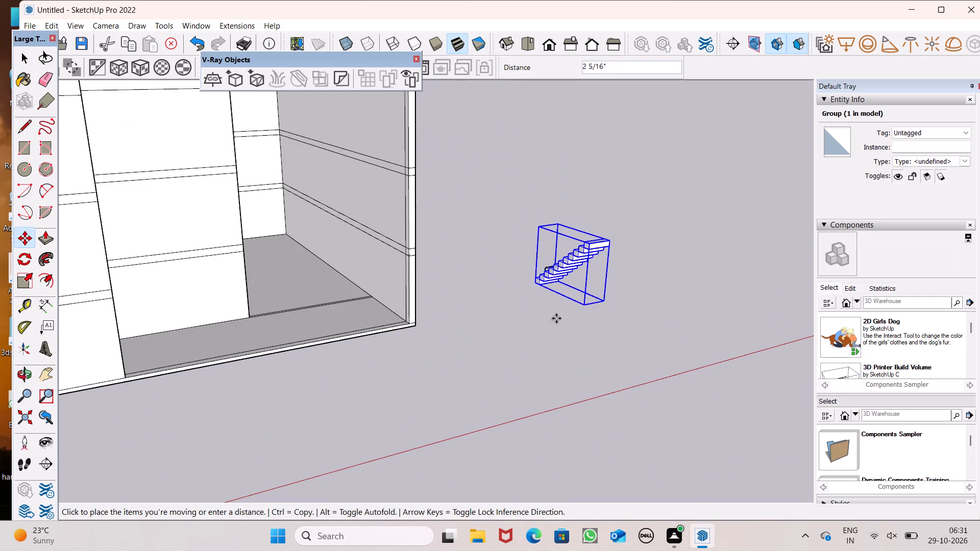
drag(556, 318, 310, 272)
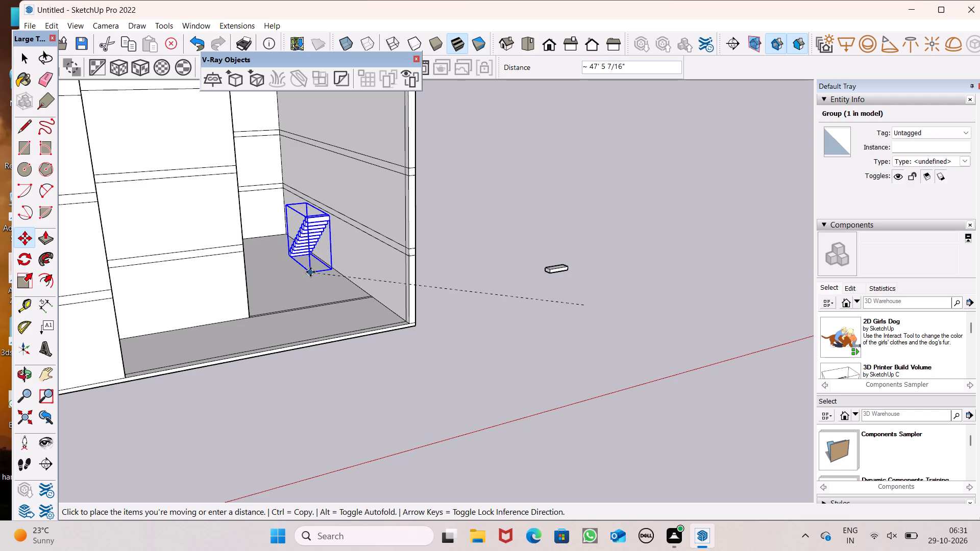
drag(310, 272, 306, 274)
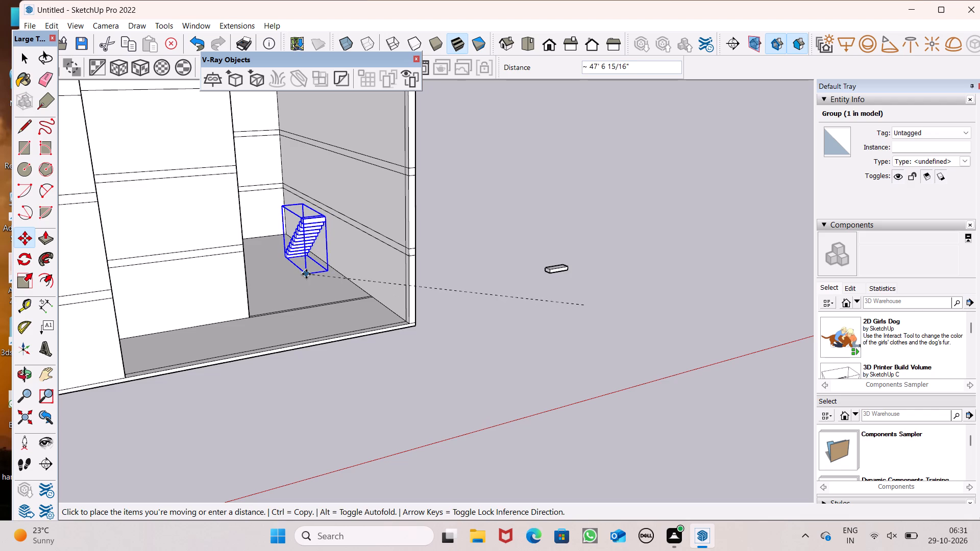
drag(306, 274, 317, 279)
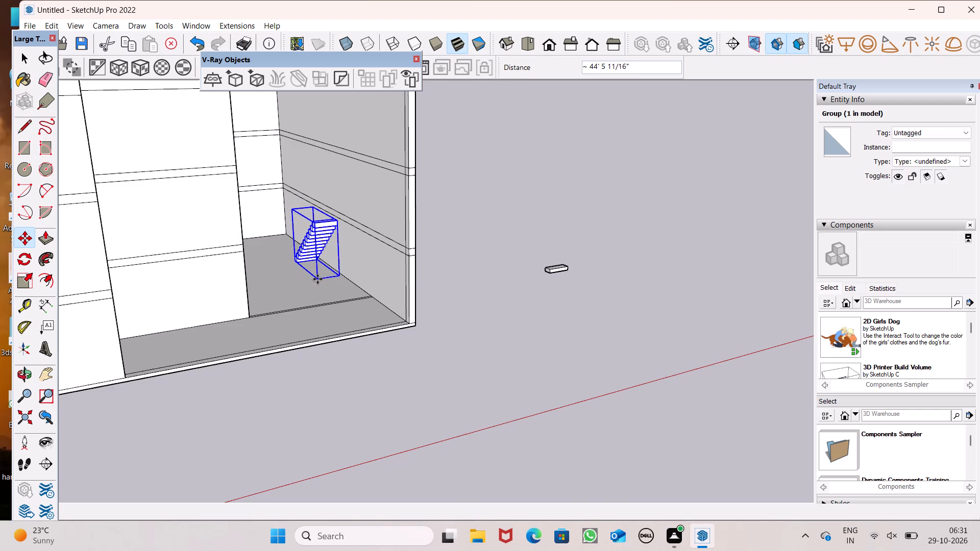
Examine how the stair group sits against the side wall and floor slab inside the building.
scroll(319, 242, up, 10)
scroll(352, 207, up, 8)
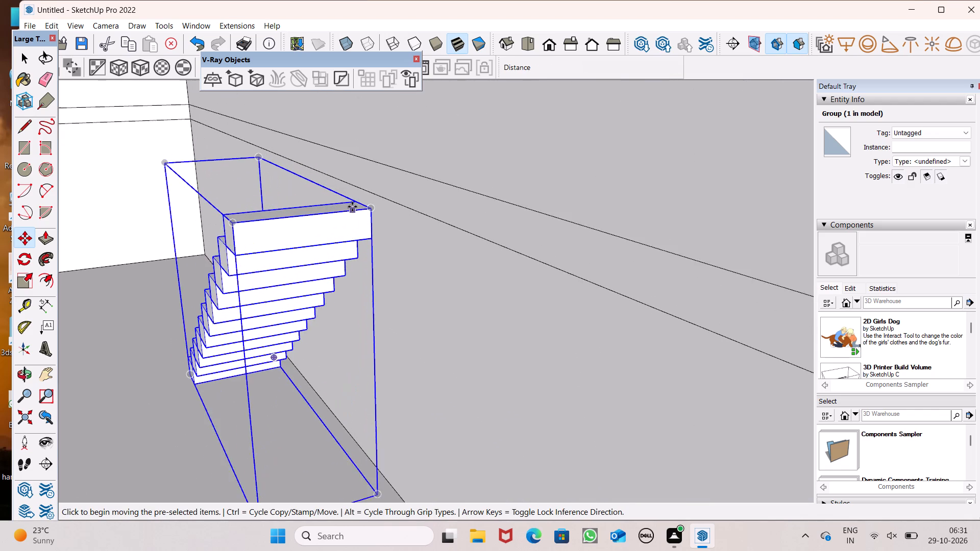
middle_drag(365, 228, 409, 211)
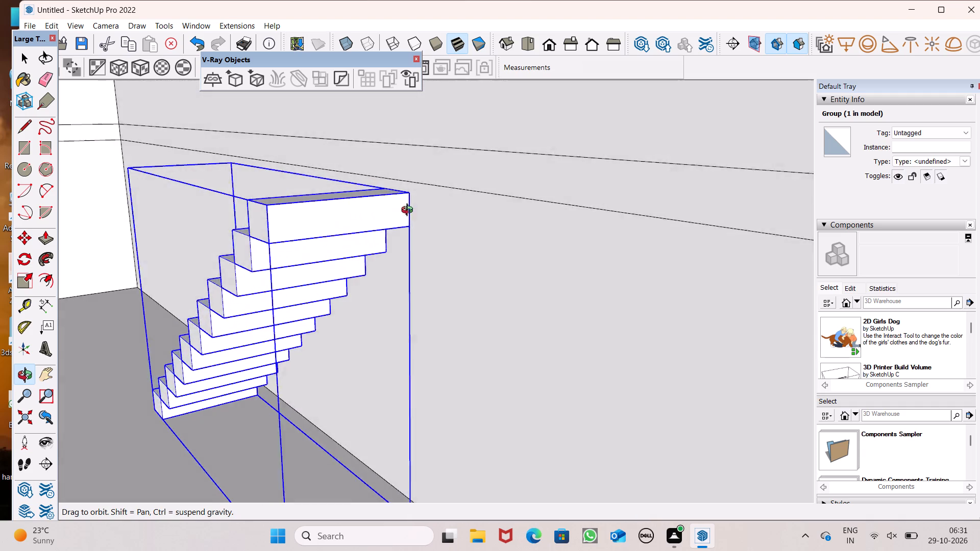
middle_drag(409, 211, 496, 300)
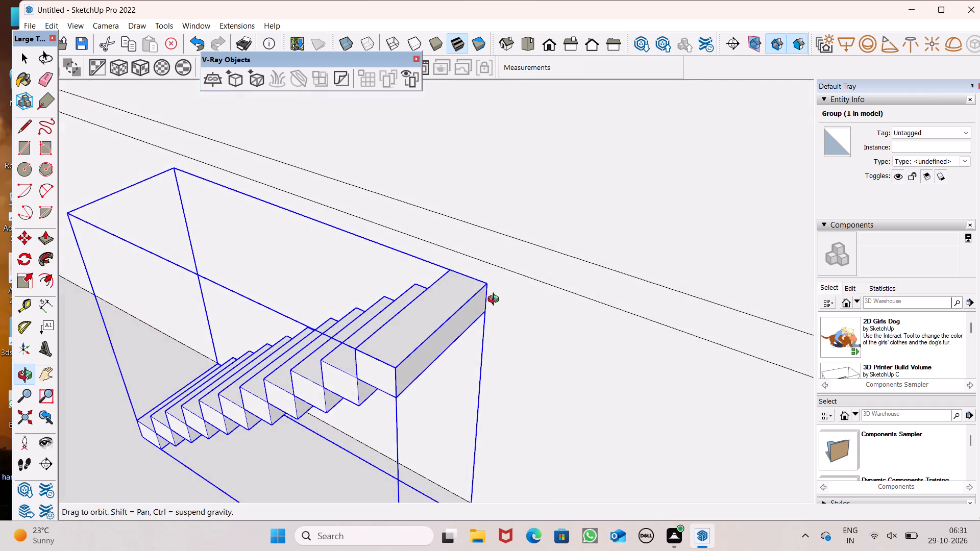
middle_drag(496, 300, 474, 249)
scroll(316, 272, down, 5)
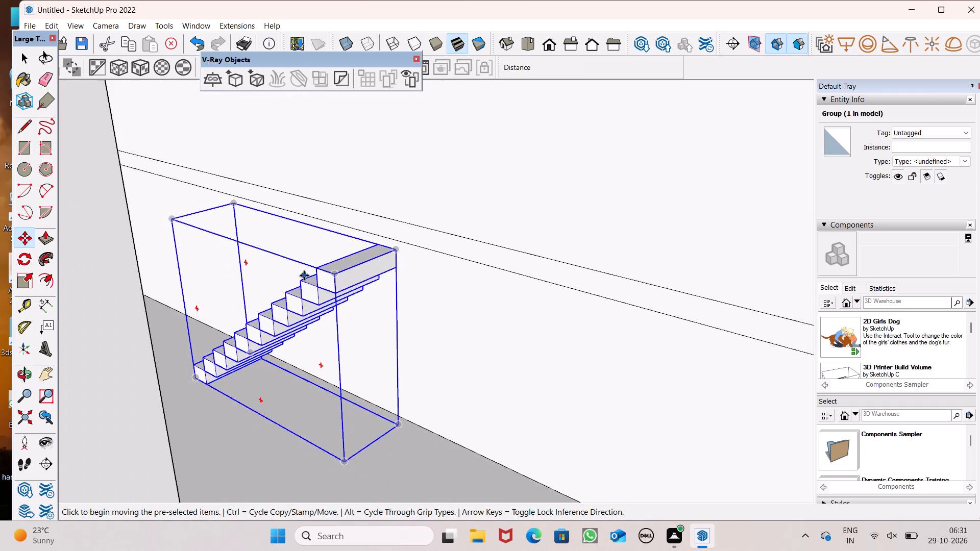
scroll(304, 275, down, 5)
key(space)
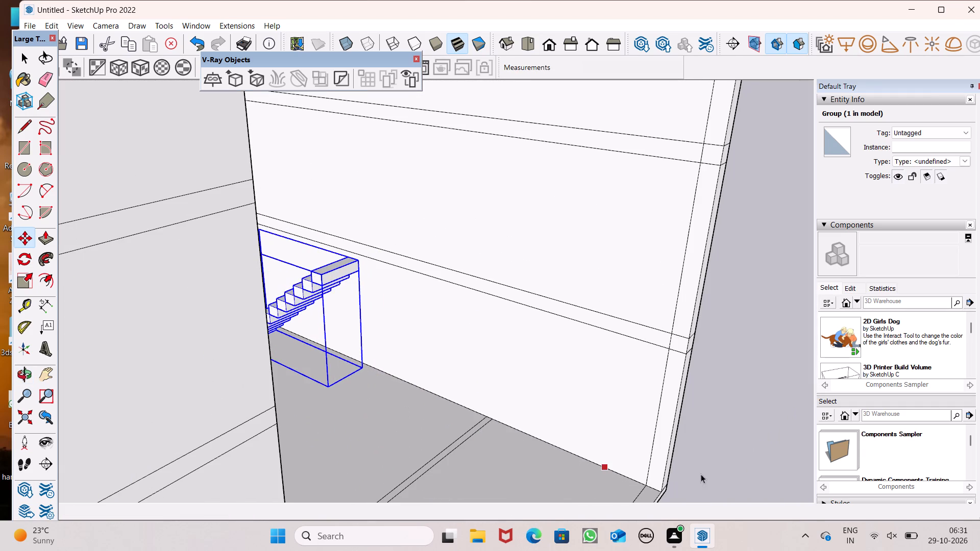
drag(728, 463, 723, 462)
scroll(393, 310, down, 4)
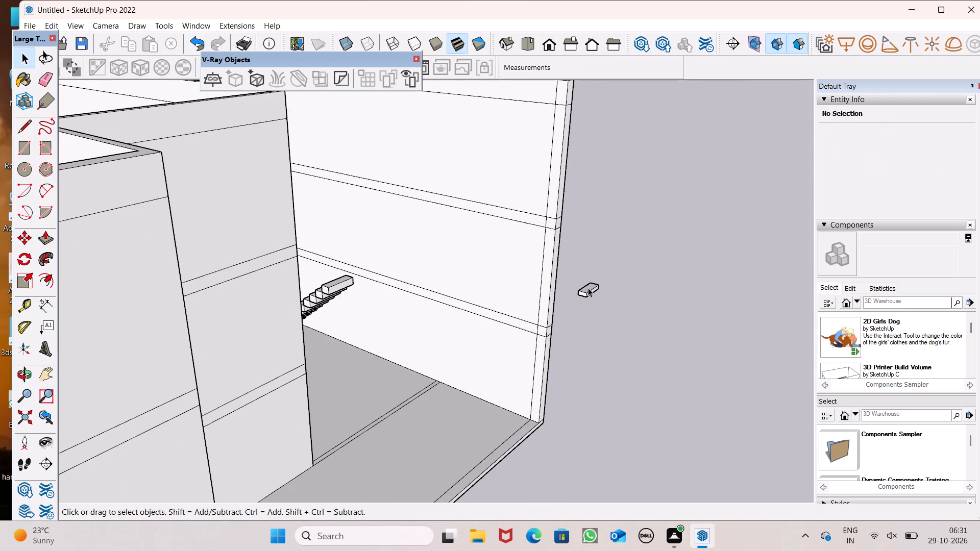
Copy the loose step block about 42' 4" onto the top of the staircase, shifting the copy one tread beyond the last step.
click(588, 288)
key(m)
key(Return)
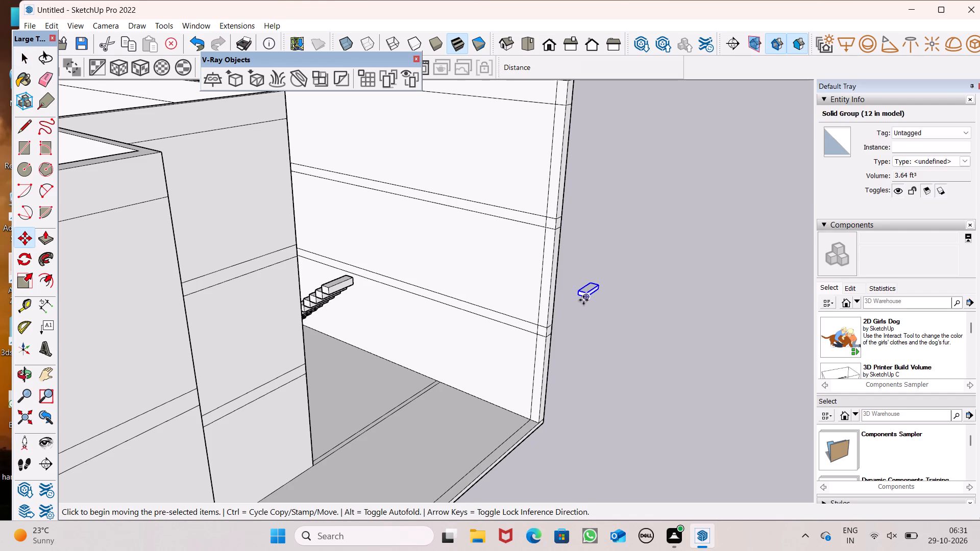
drag(586, 299, 335, 295)
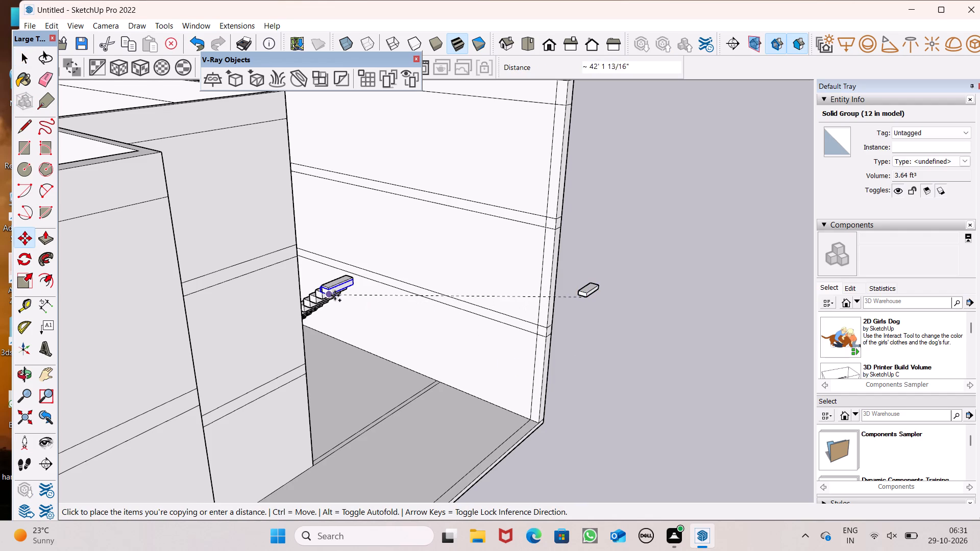
drag(335, 295, 333, 289)
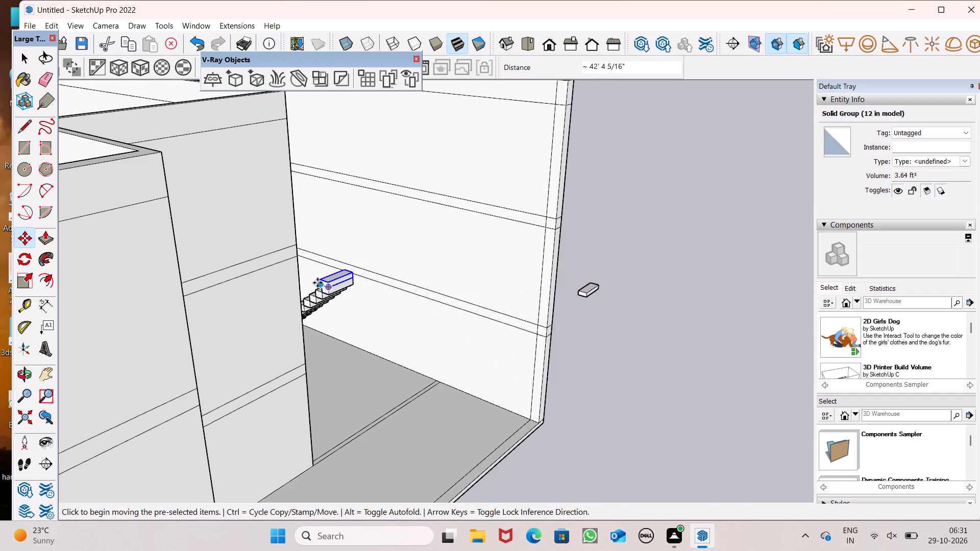
scroll(315, 282, up, 15)
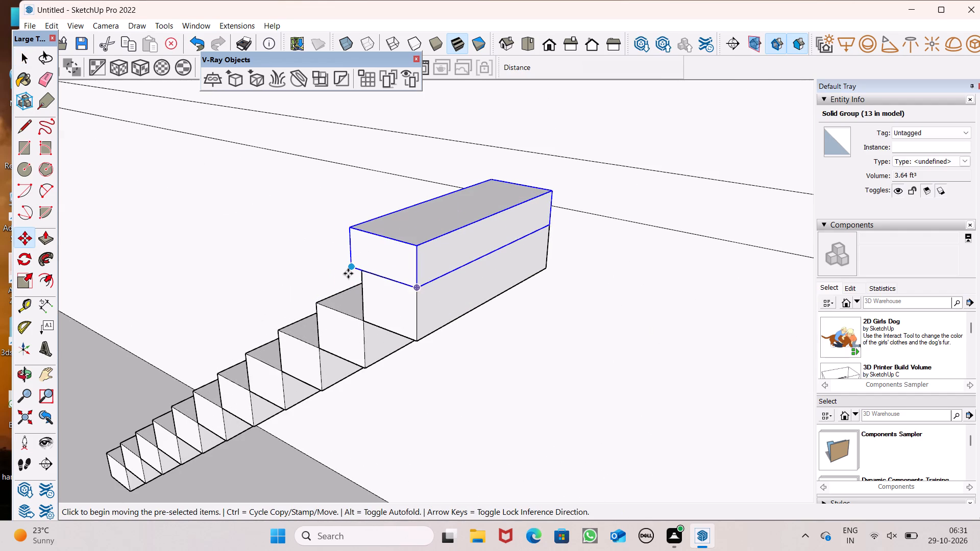
drag(349, 272, 410, 293)
Scale the new top step block down in height along the blue axis from its top face.
scroll(338, 277, down, 4)
middle_drag(369, 310, 121, 320)
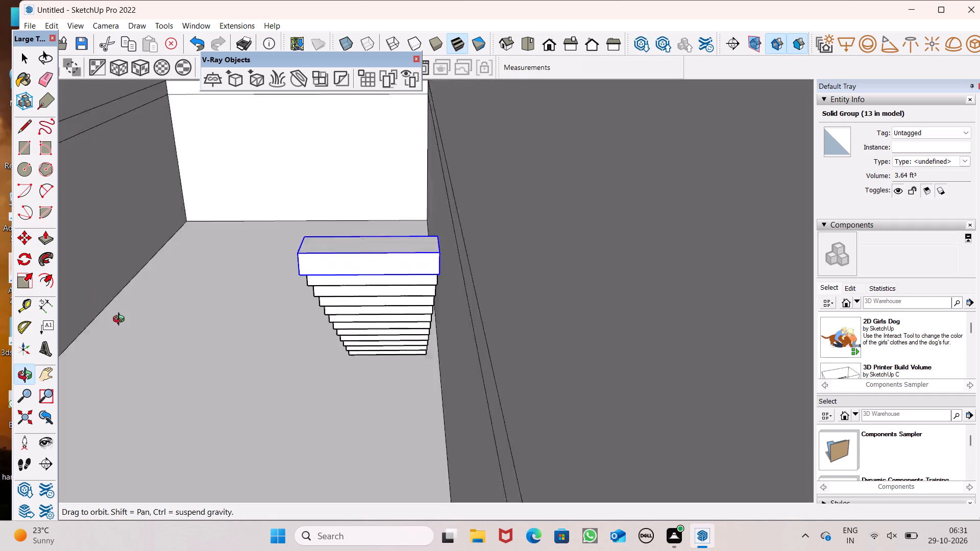
middle_drag(121, 320, 464, 309)
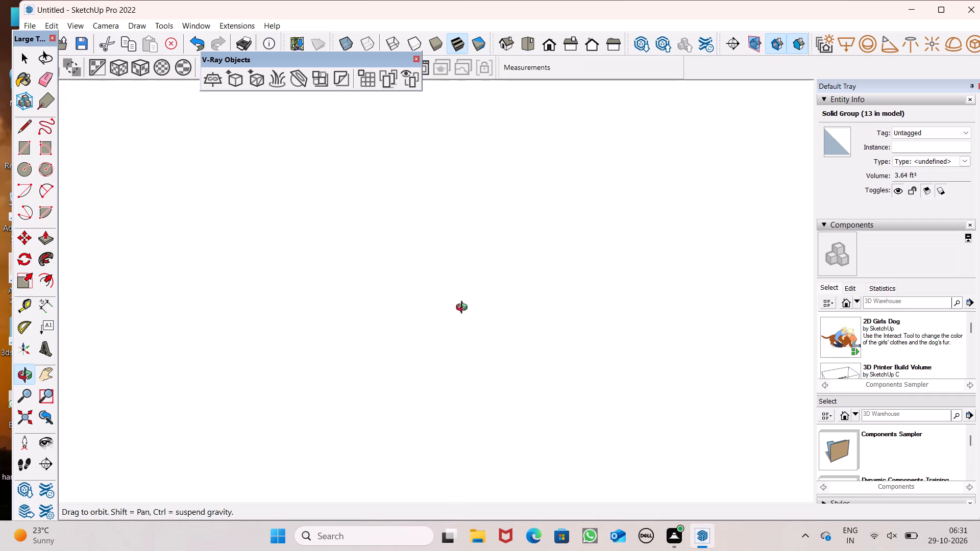
middle_drag(464, 309, 231, 320)
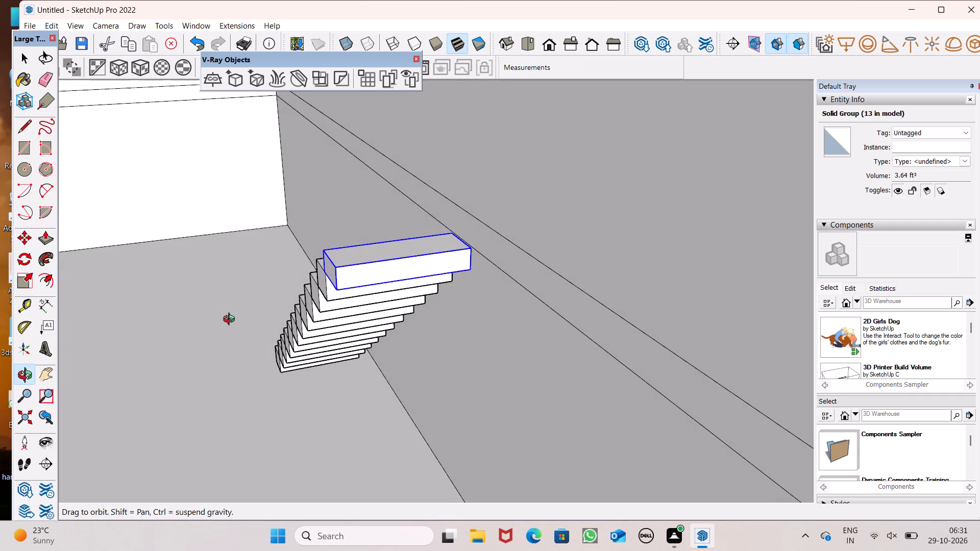
middle_drag(231, 320, 224, 319)
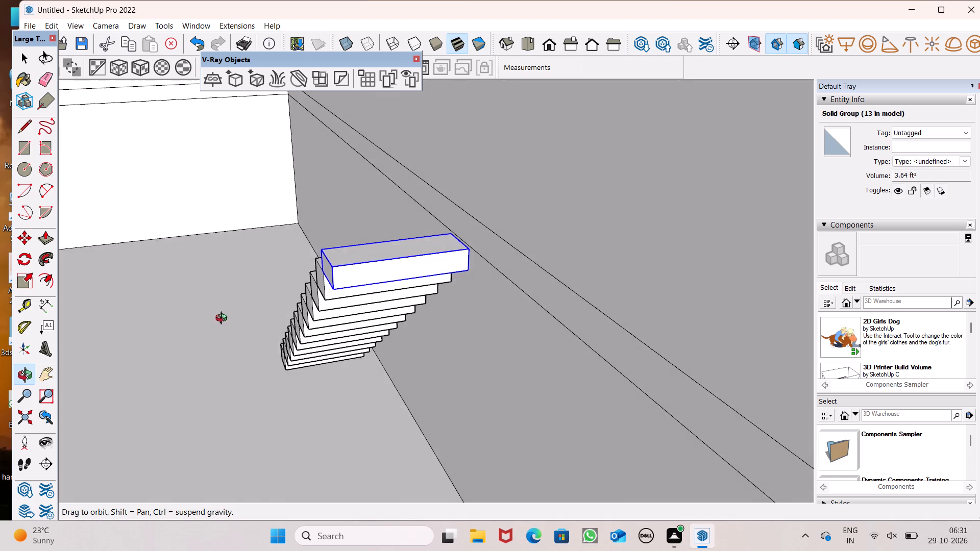
middle_drag(224, 319, 223, 316)
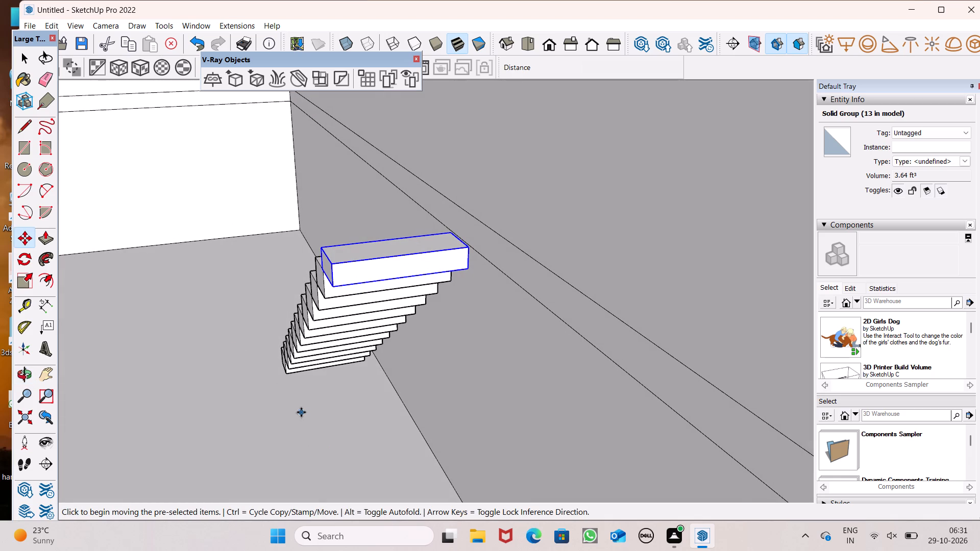
scroll(395, 252, up, 9)
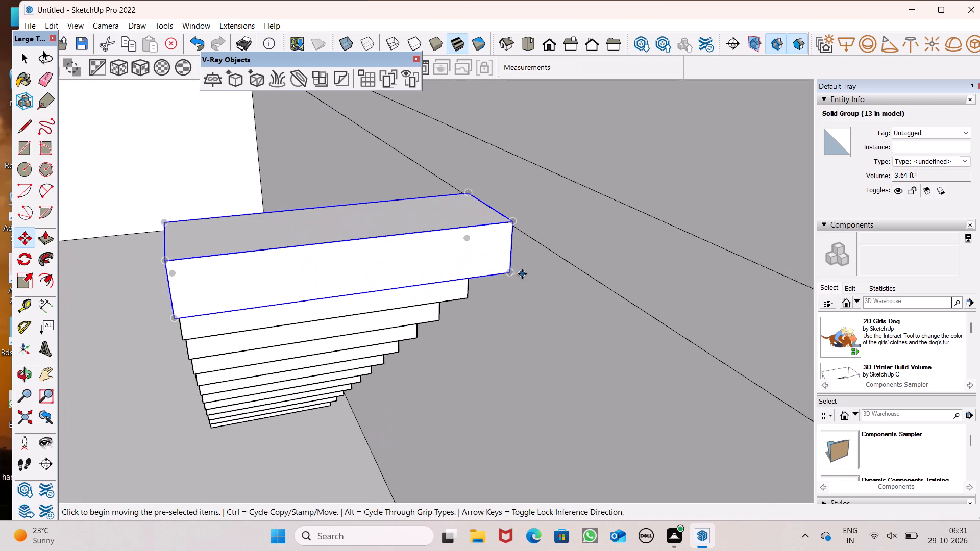
middle_drag(521, 258, 657, 254)
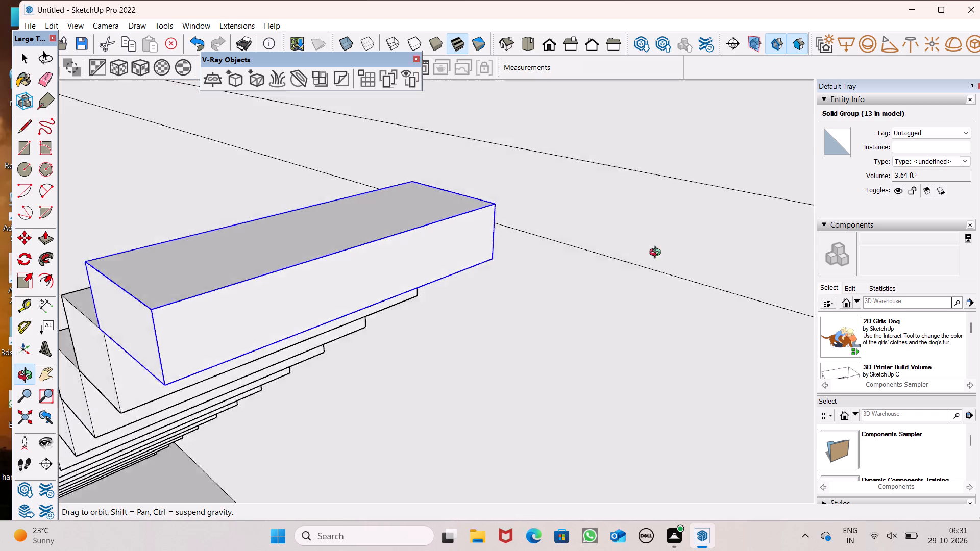
middle_drag(657, 254, 659, 293)
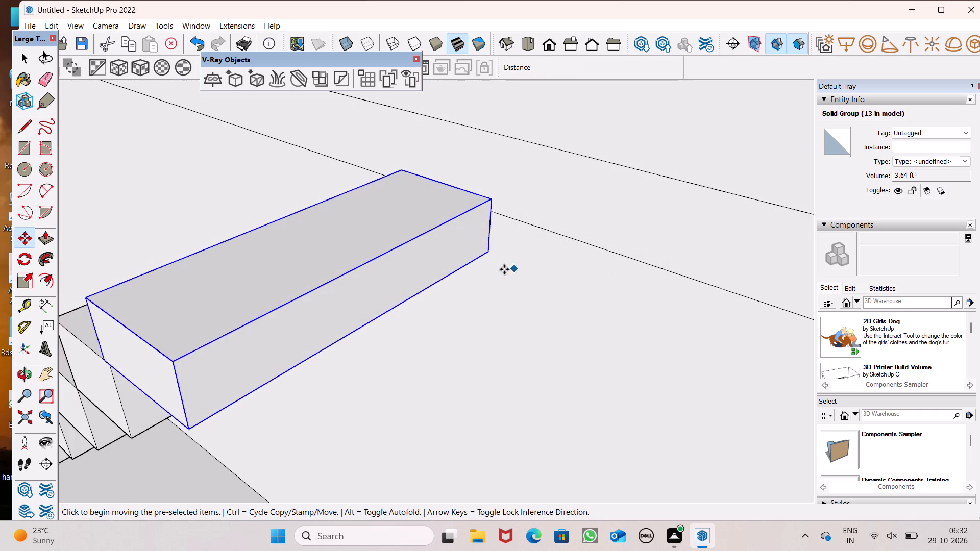
scroll(431, 265, down, 4)
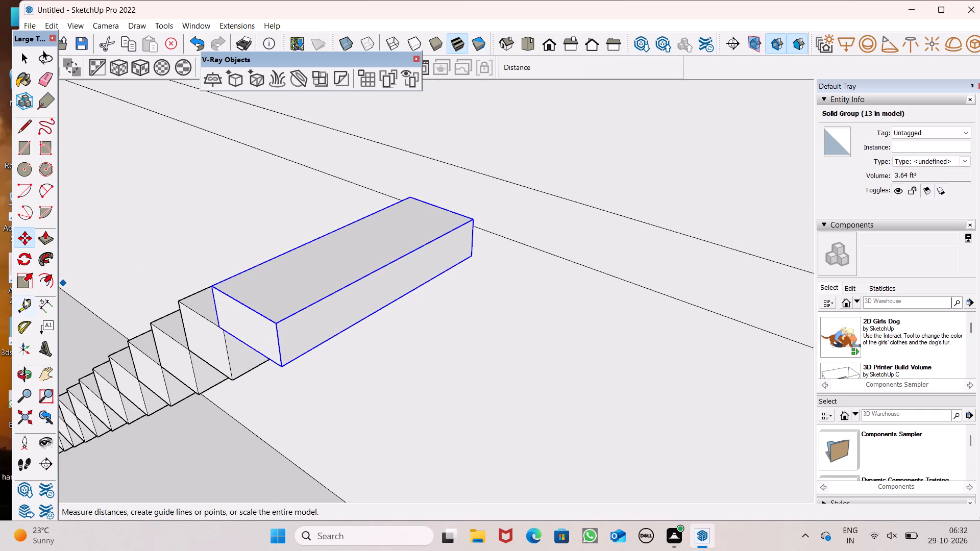
click(30, 278)
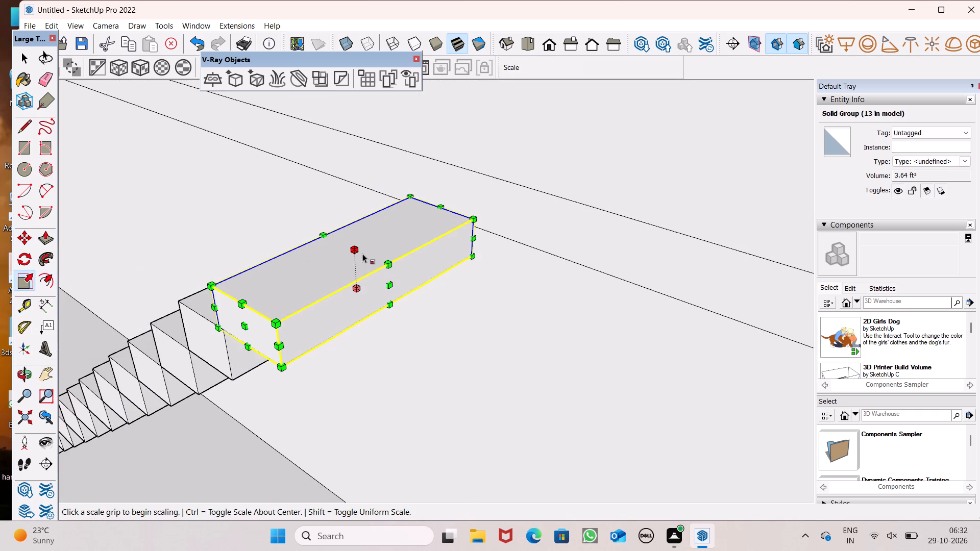
drag(356, 251, 362, 258)
scroll(294, 227, down, 6)
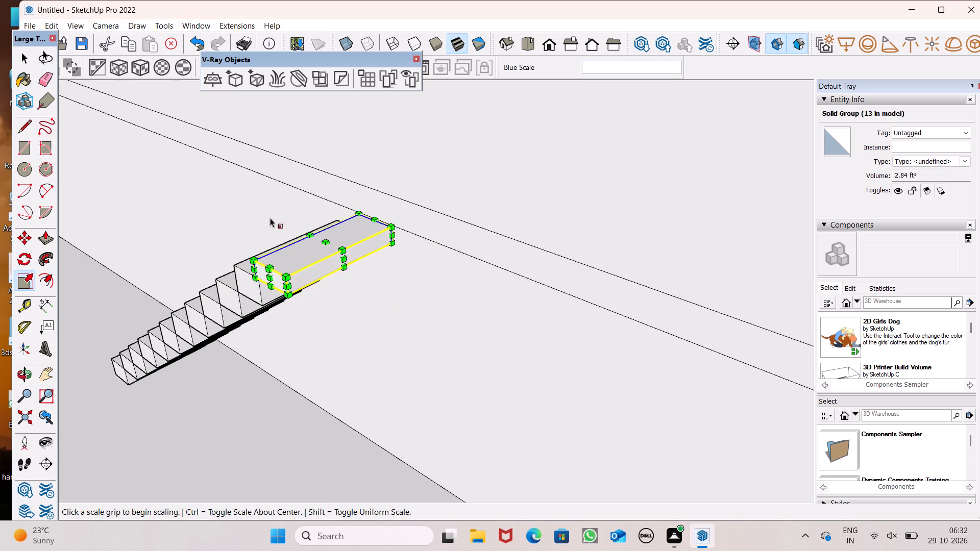
scroll(244, 205, down, 9)
key(space)
click(685, 402)
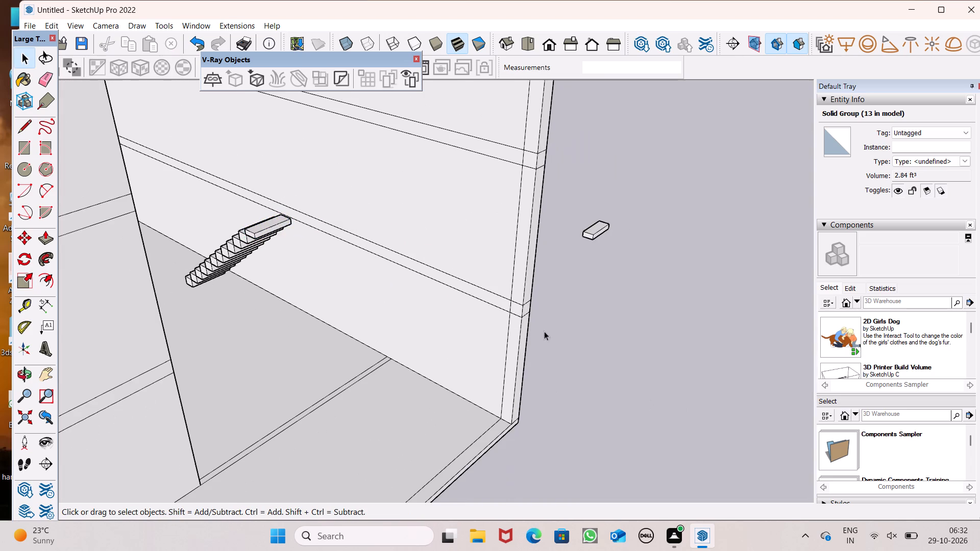
Group the flattened top step block together with the stair group.
scroll(263, 242, up, 9)
middle_drag(237, 230, 381, 217)
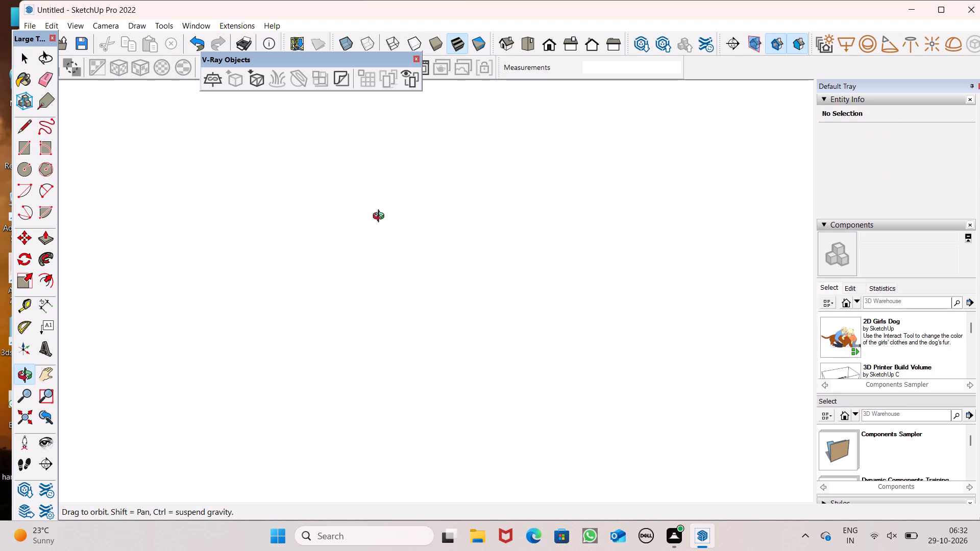
middle_drag(381, 217, 97, 258)
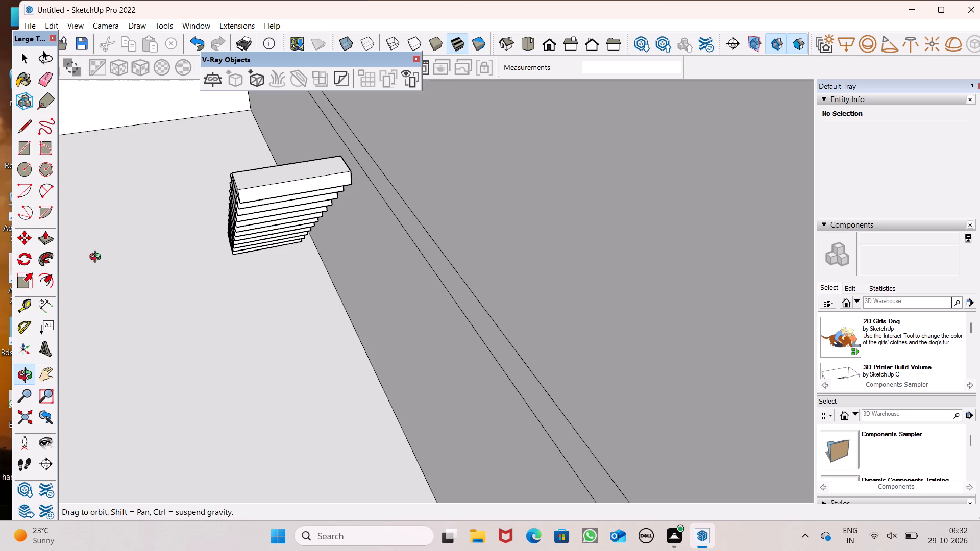
middle_drag(97, 258, 155, 226)
scroll(155, 226, up, 1)
click(235, 258)
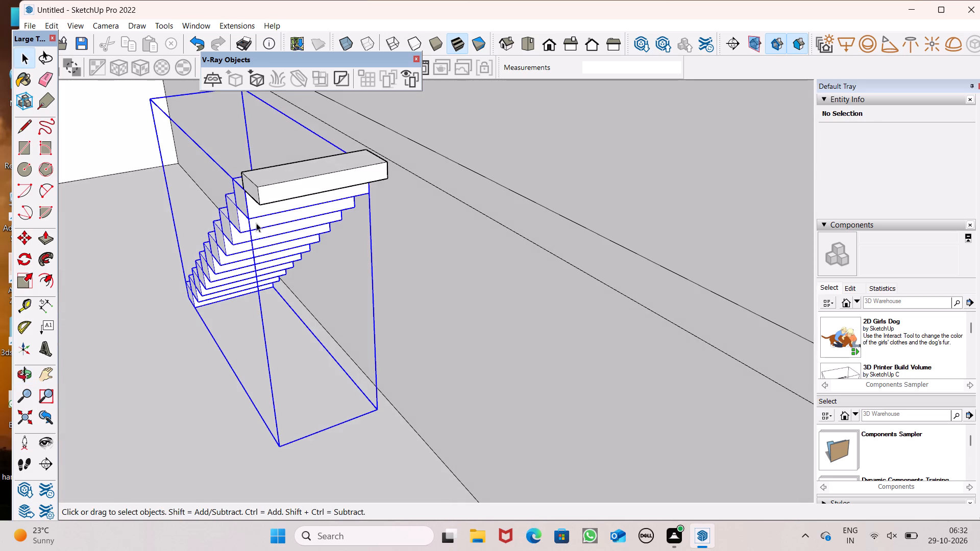
click(262, 191)
click(242, 244)
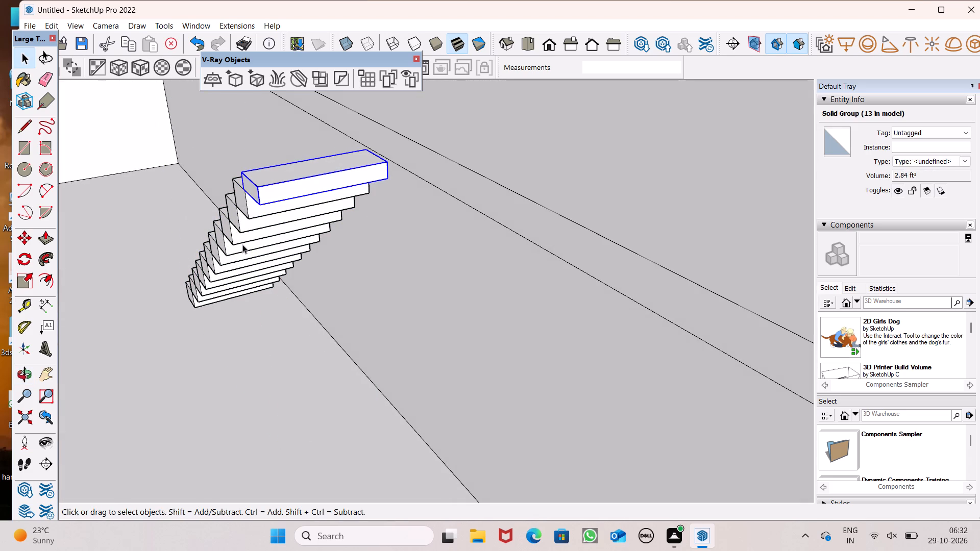
ctrl+click(275, 195)
ctrl+right_click(275, 195)
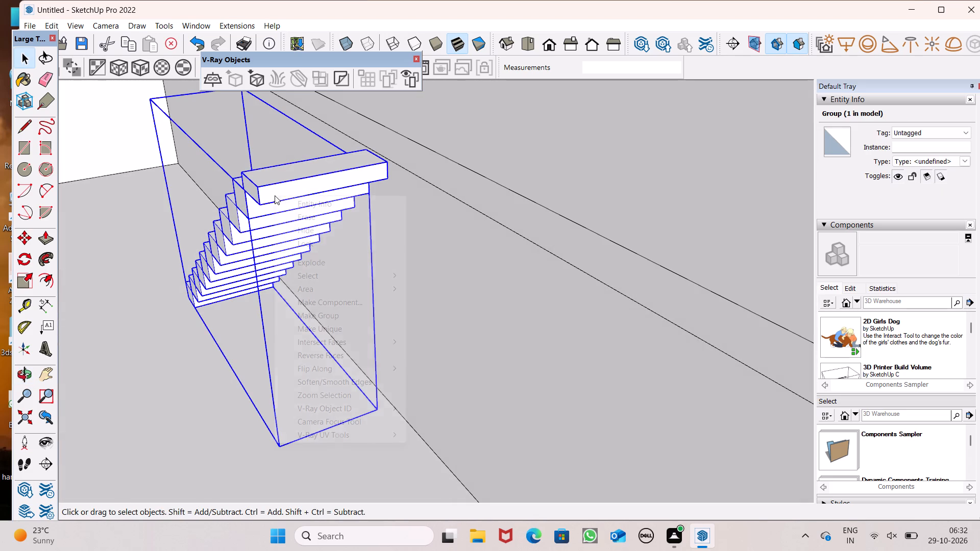
ctrl+click(317, 317)
scroll(248, 211, down, 8)
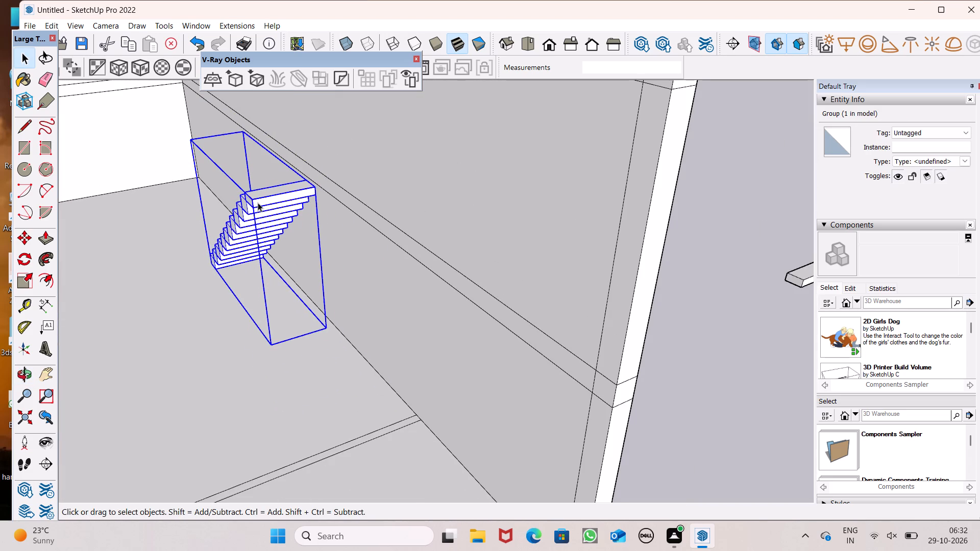
drag(251, 196, 271, 302)
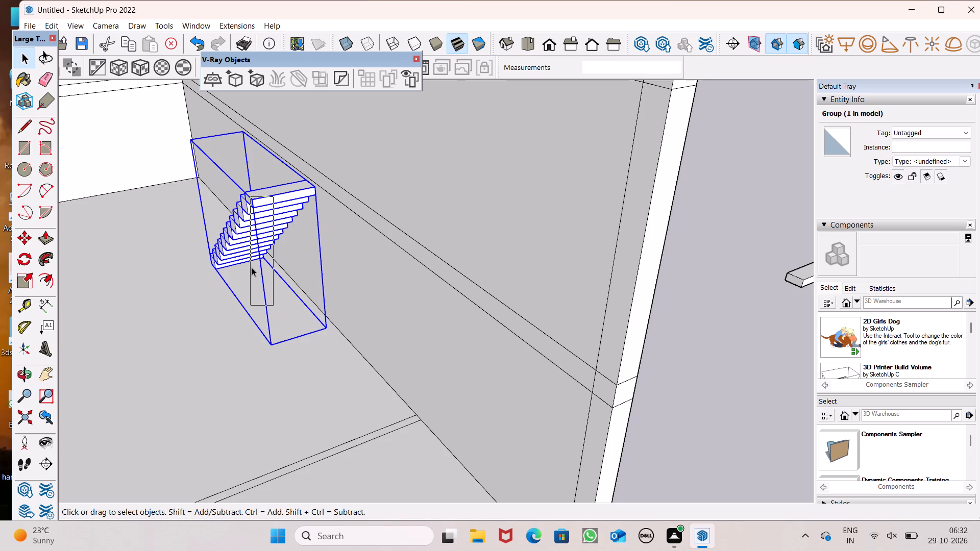
key(space)
scroll(562, 240, down, 3)
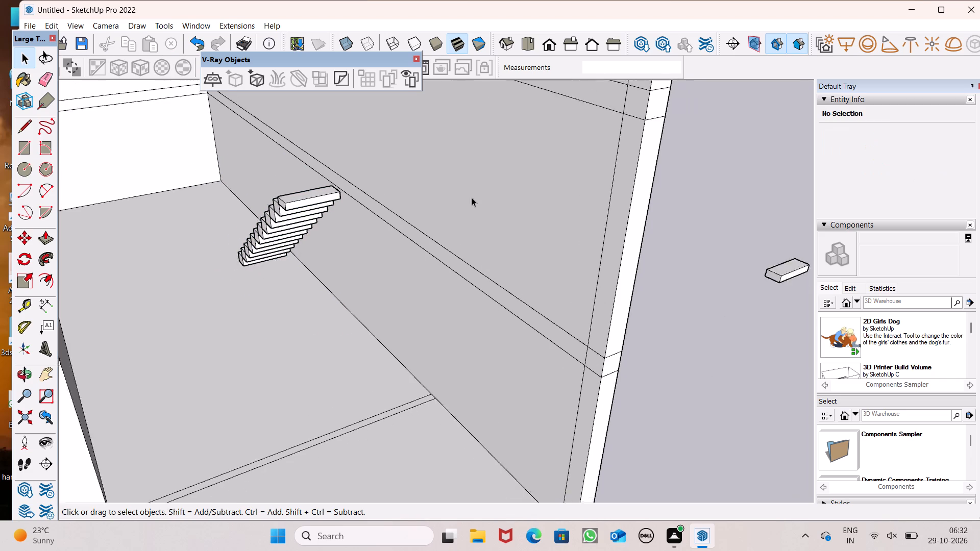
Copy the loose step block outside the building twice, corner to corner about 1' 6 1/4" each, stacking three ascending steps.
scroll(472, 197, down, 4)
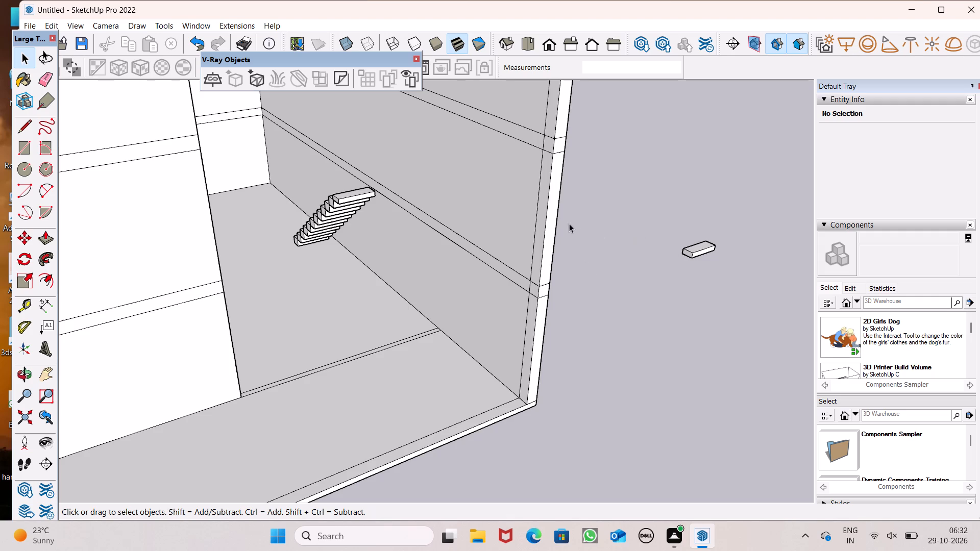
scroll(281, 180, down, 4)
scroll(679, 265, up, 7)
scroll(594, 217, up, 8)
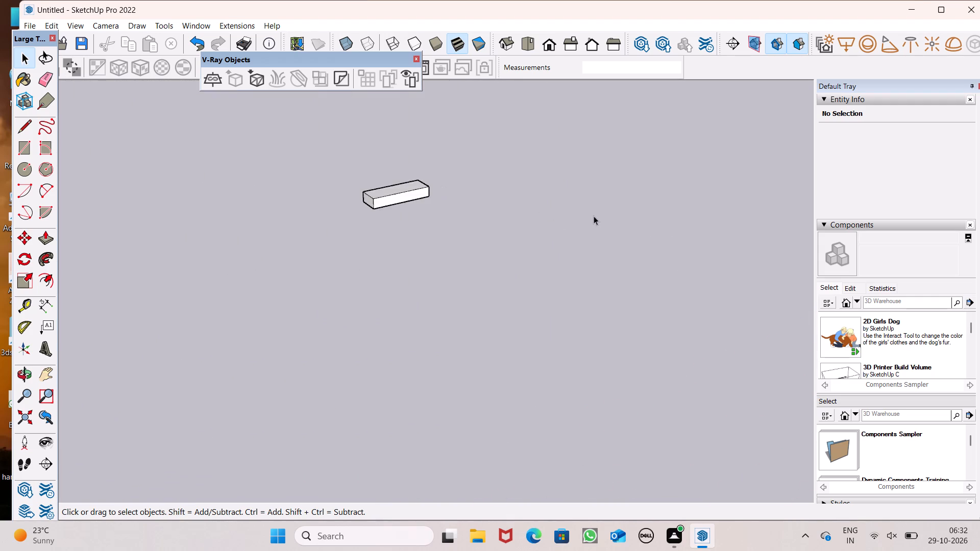
scroll(594, 216, down, 5)
middle_drag(596, 229, 467, 231)
scroll(594, 234, up, 1)
scroll(582, 186, up, 3)
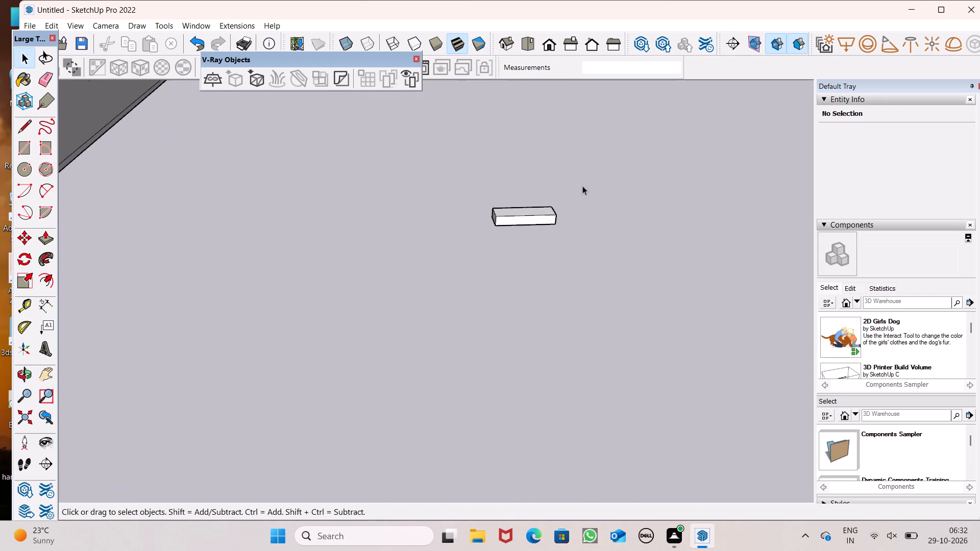
scroll(582, 186, up, 5)
click(510, 234)
scroll(560, 208, up, 5)
scroll(560, 207, down, 3)
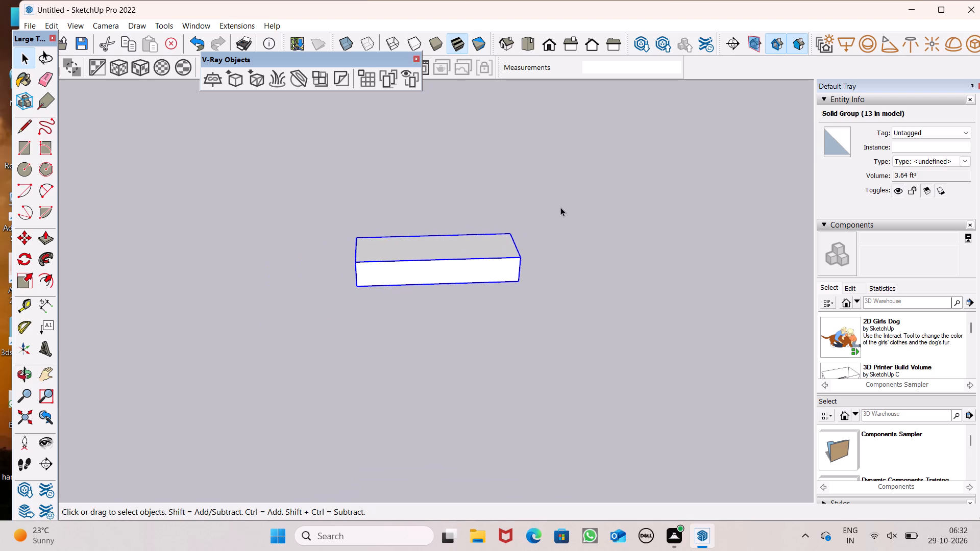
key(m)
key(Return)
middle_drag(629, 333, 546, 337)
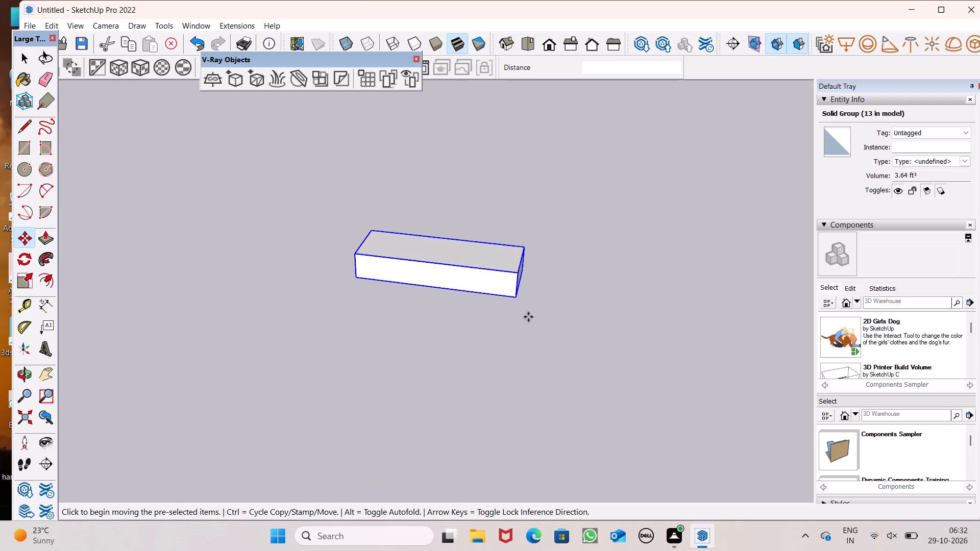
drag(518, 298, 528, 248)
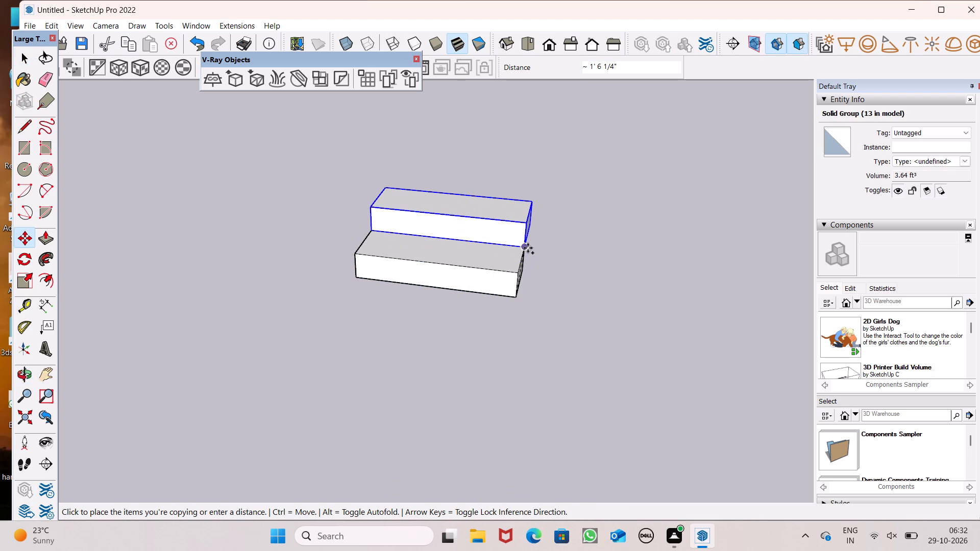
drag(528, 248, 527, 249)
drag(528, 249, 532, 204)
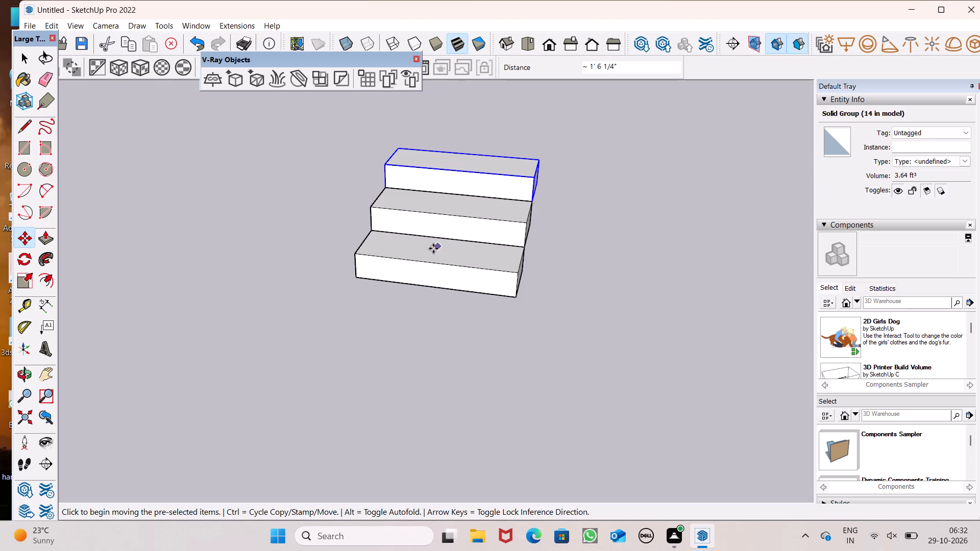
Copy the highest of the three loose step blocks onto the open ground beside the small stack.
scroll(433, 248, down, 4)
middle_drag(451, 268, 146, 231)
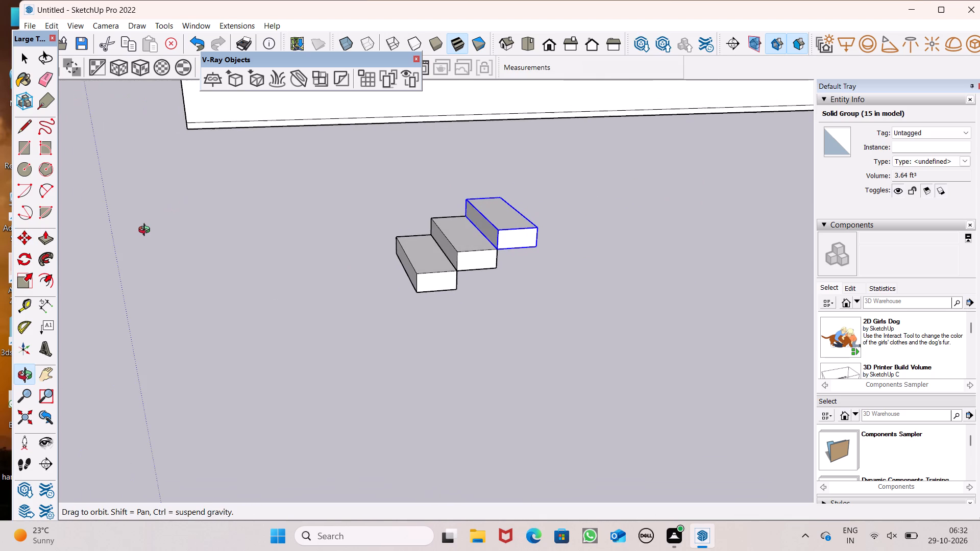
middle_drag(146, 231, 135, 238)
middle_drag(115, 244, 70, 231)
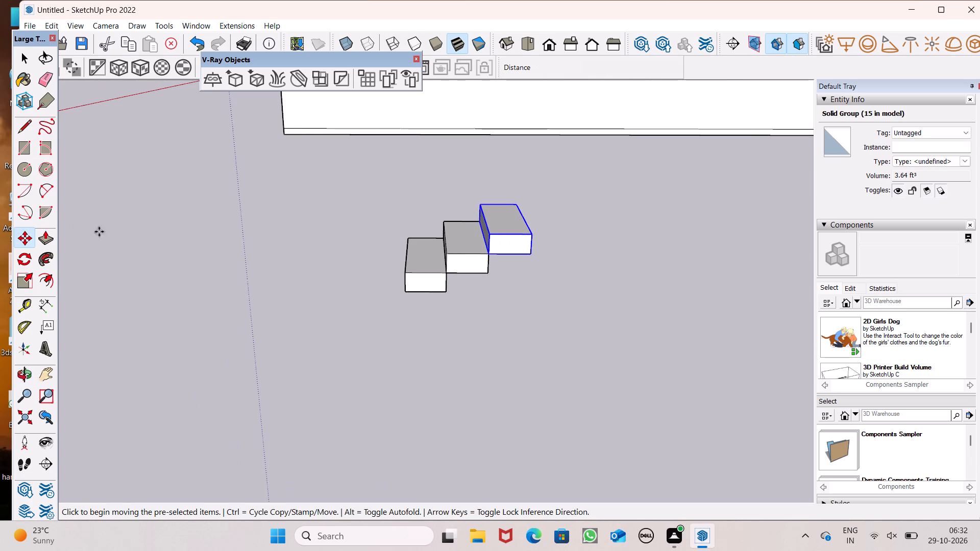
middle_drag(521, 340, 478, 364)
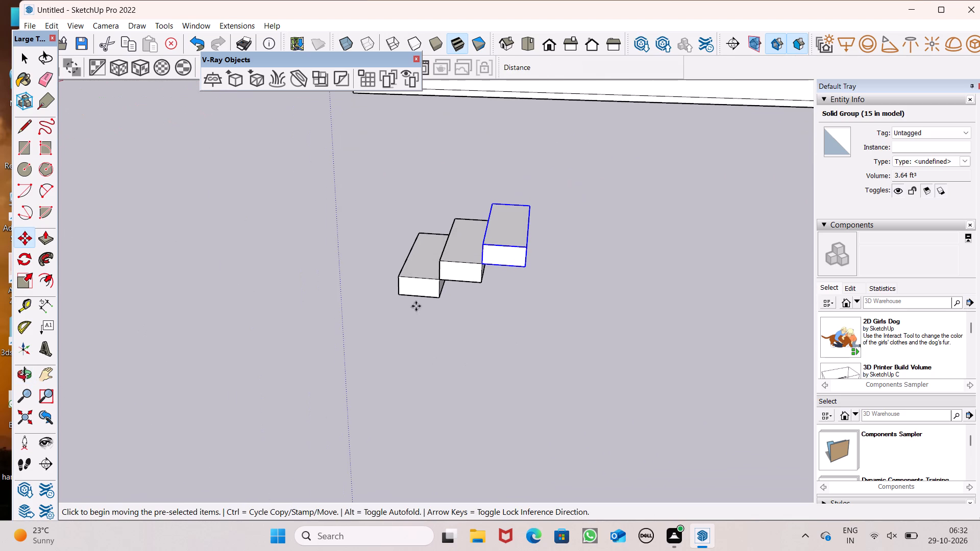
drag(481, 266, 305, 405)
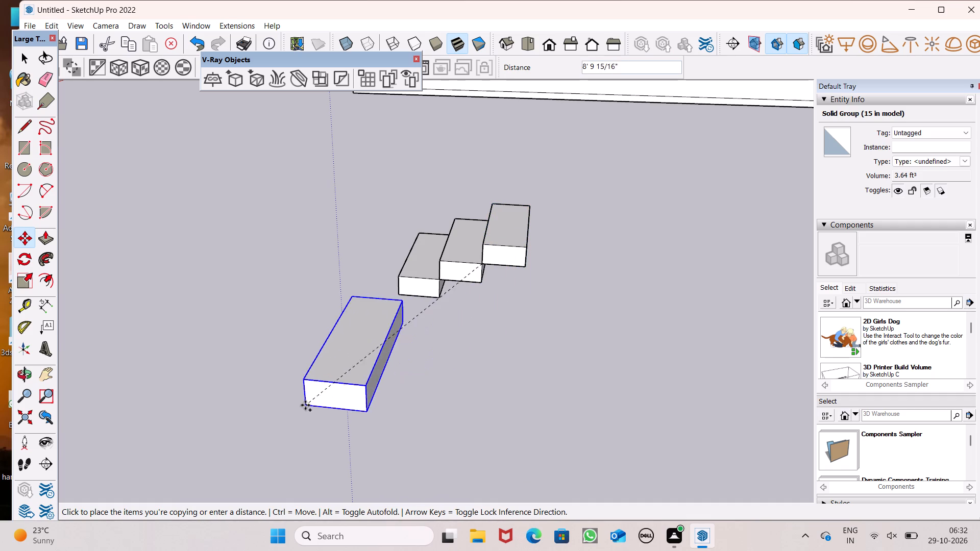
drag(305, 405, 242, 415)
key(space)
click(377, 437)
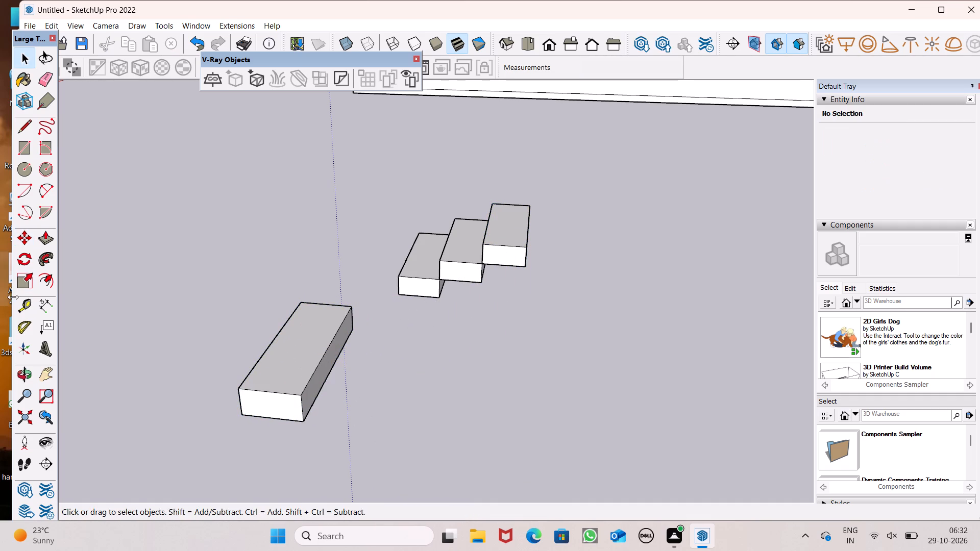
Scale the copied step block by 2.85 along the green axis into a wide landing slab.
click(18, 285)
click(271, 397)
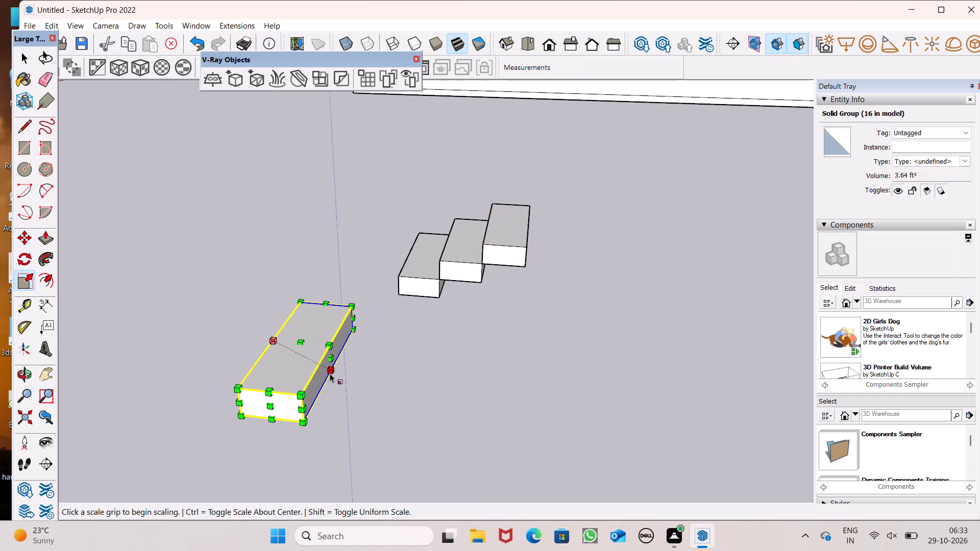
drag(330, 360, 434, 397)
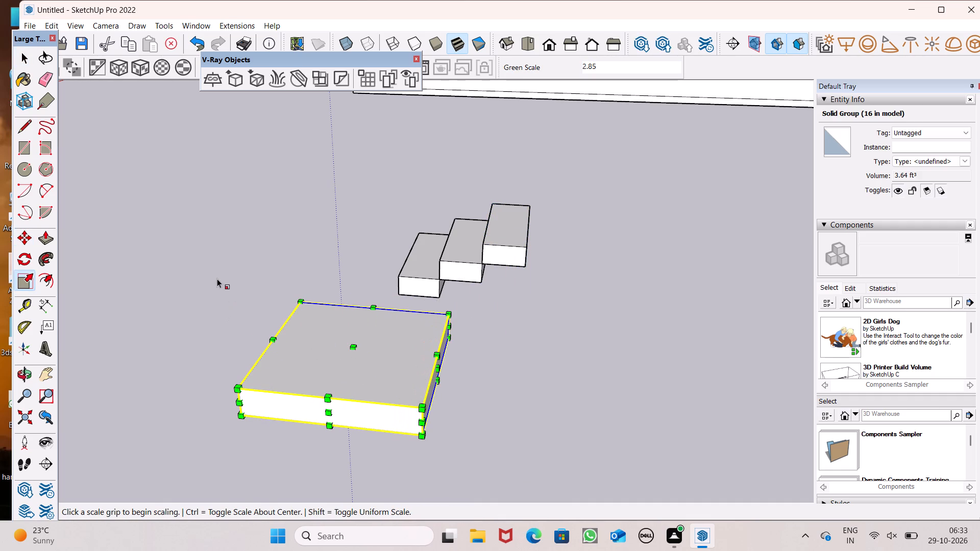
key(space)
click(217, 278)
Move the landing slab about 10' 6 3/8", seating its bottom corner on the top corner of the third step.
scroll(217, 278, down, 4)
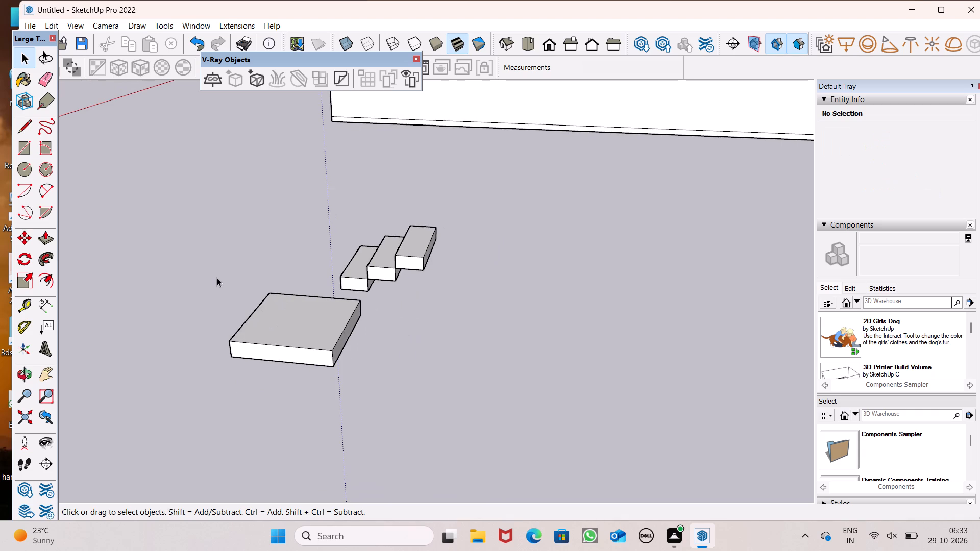
middle_drag(231, 351, 359, 363)
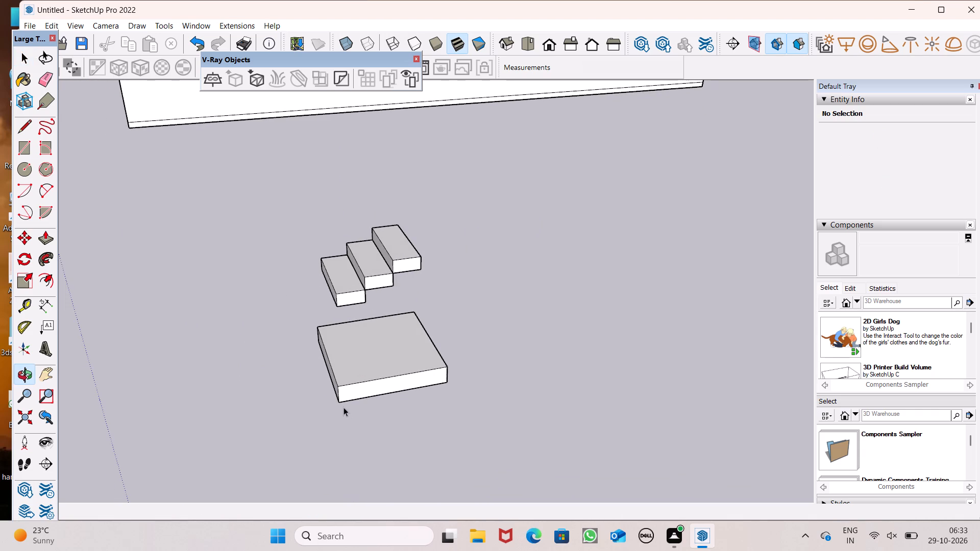
click(341, 403)
key(m)
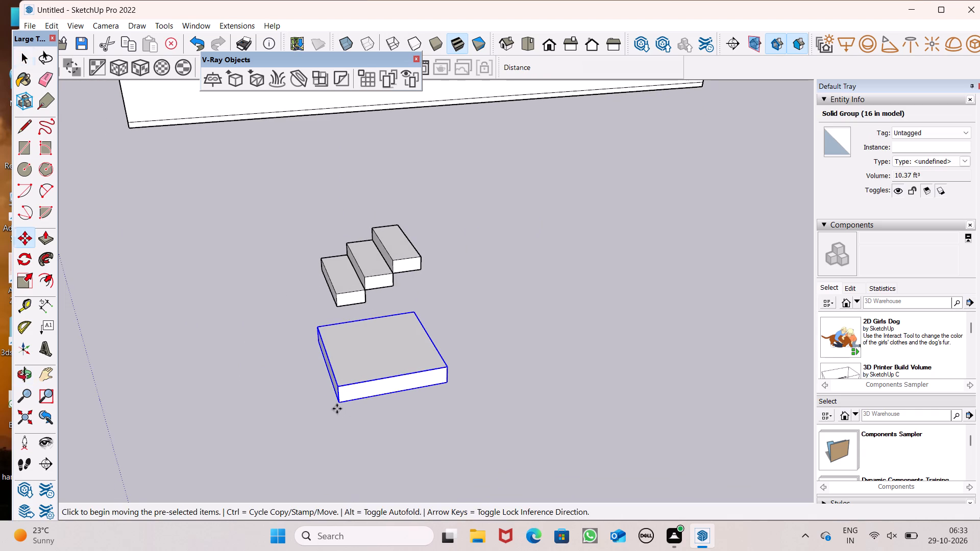
key(Return)
drag(339, 404, 453, 249)
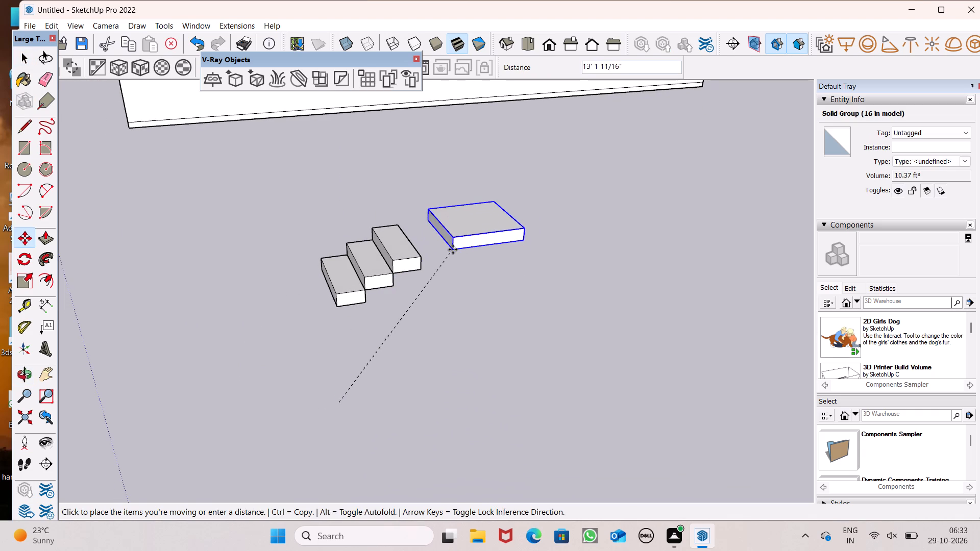
drag(453, 249, 416, 256)
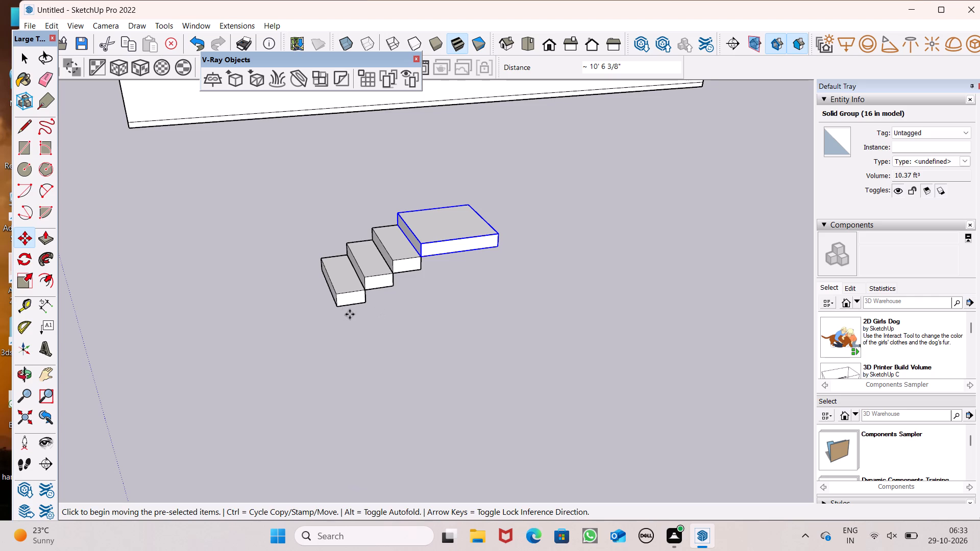
key(space)
key(space)
Group the three loose step blocks together with the landing slab.
click(362, 307)
ctrl+click(354, 288)
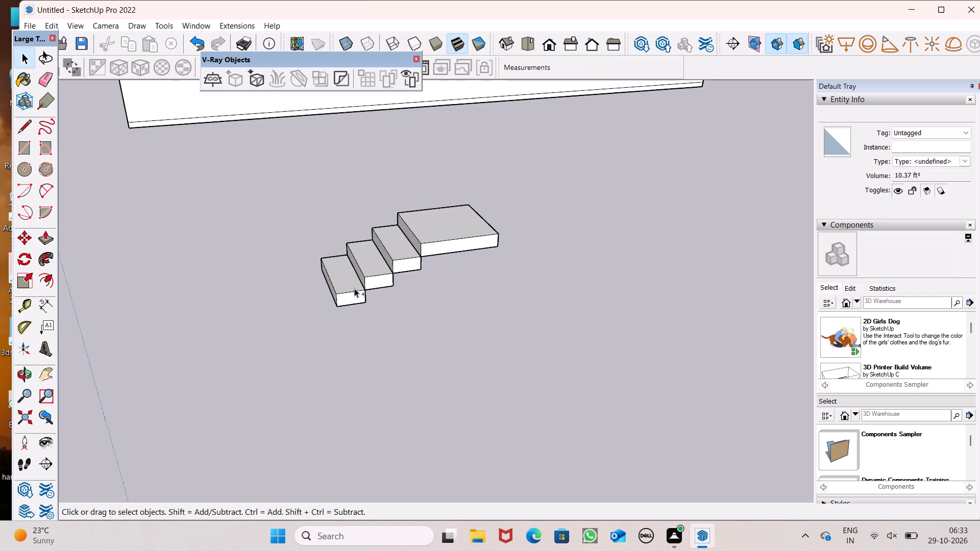
ctrl+click(369, 274)
ctrl+click(385, 264)
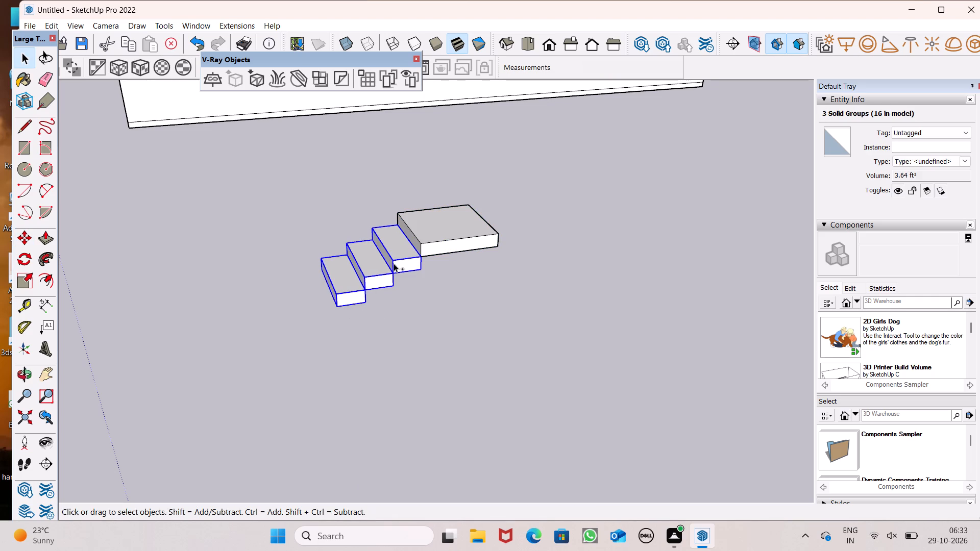
ctrl+click(450, 235)
ctrl+right_click(455, 237)
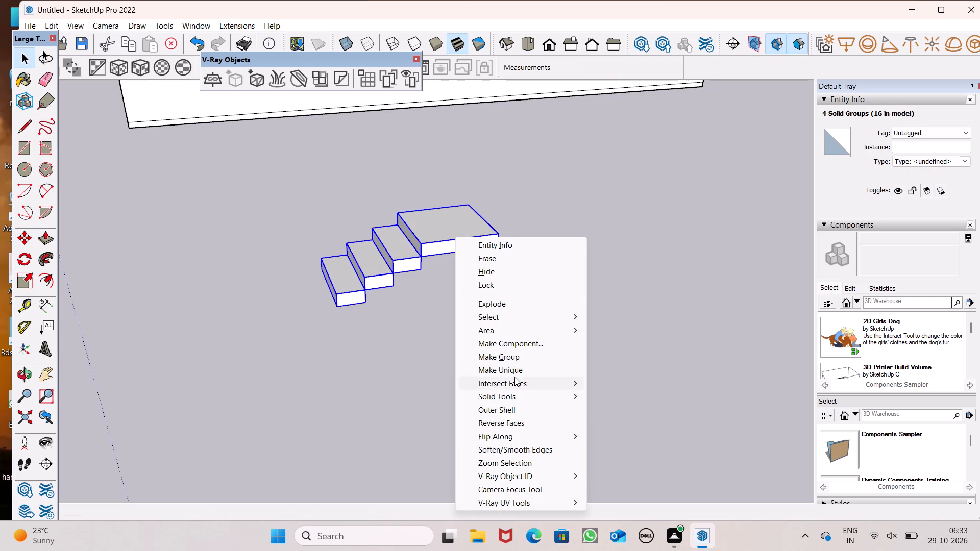
ctrl+click(519, 360)
Rotate the landing stair group 90 degrees in the horizontal plane about a point just outside its corner.
scroll(518, 311, down, 1)
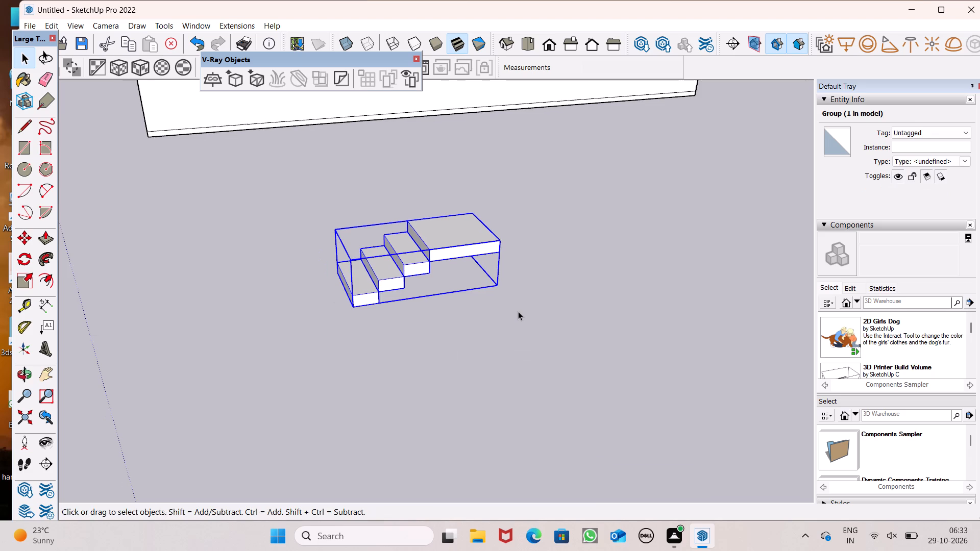
scroll(578, 332, down, 7)
middle_drag(515, 358, 750, 315)
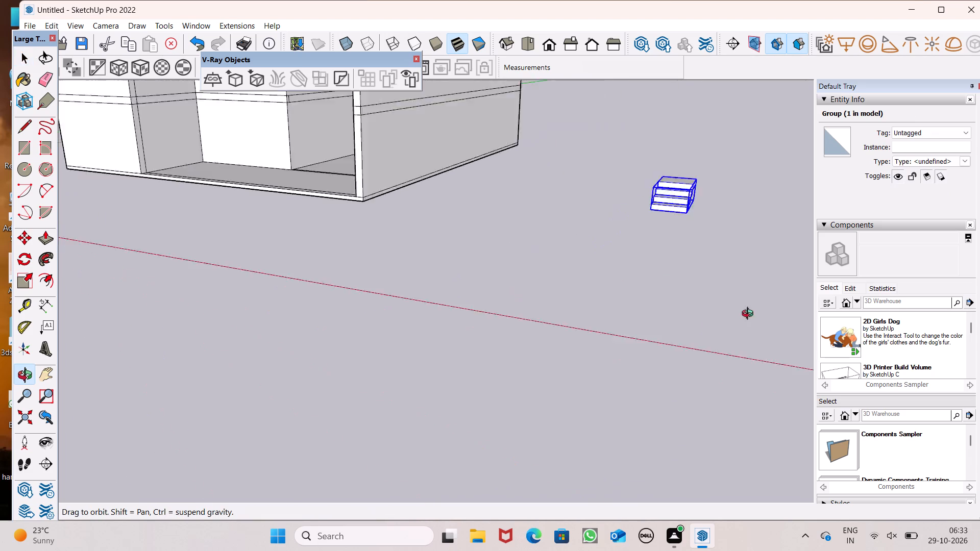
middle_drag(750, 315, 791, 334)
scroll(122, 316, down, 7)
middle_drag(216, 332, 265, 348)
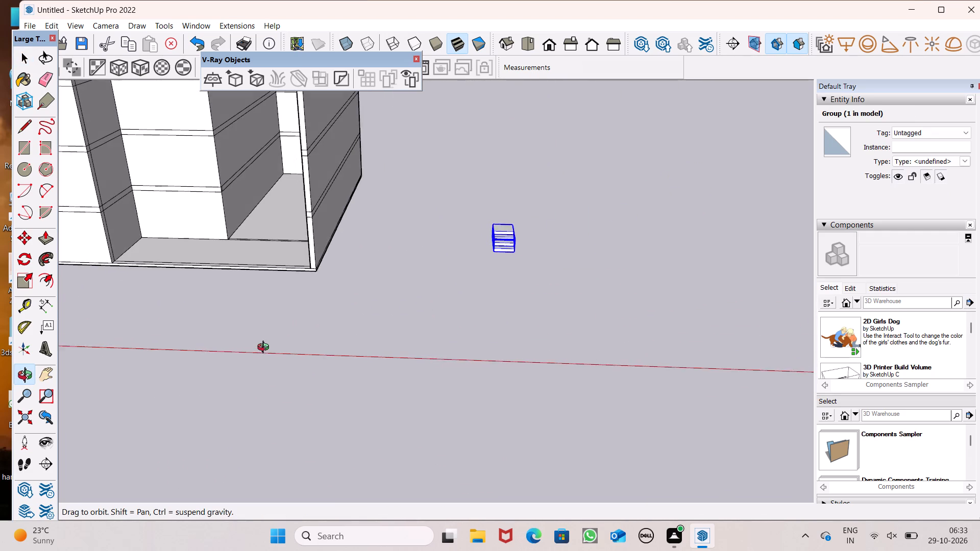
middle_drag(265, 348, 267, 344)
scroll(423, 260, up, 8)
scroll(640, 188, up, 3)
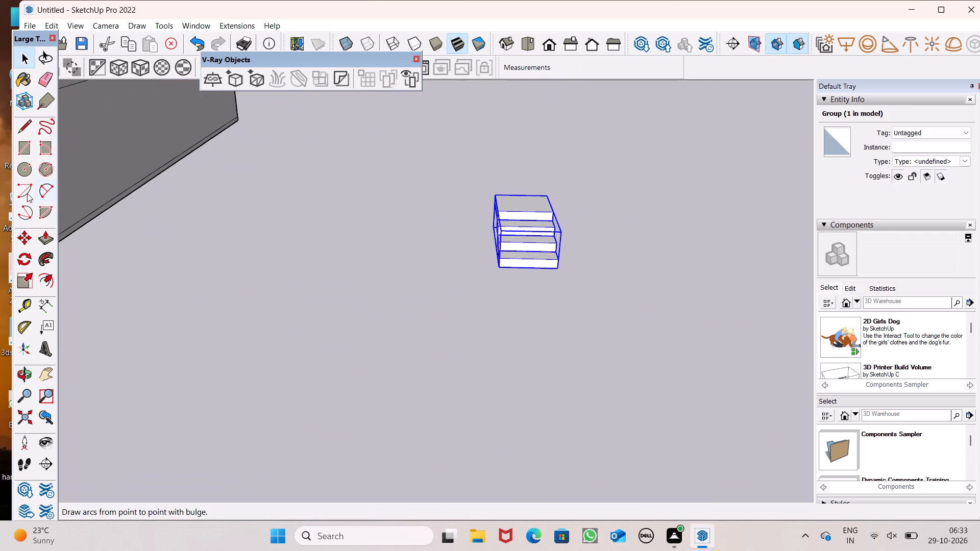
click(24, 259)
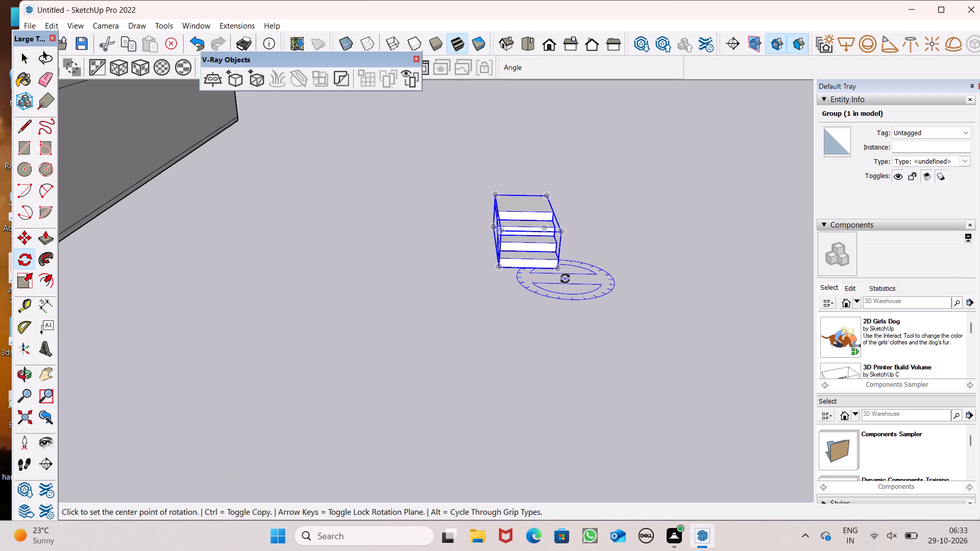
click(565, 279)
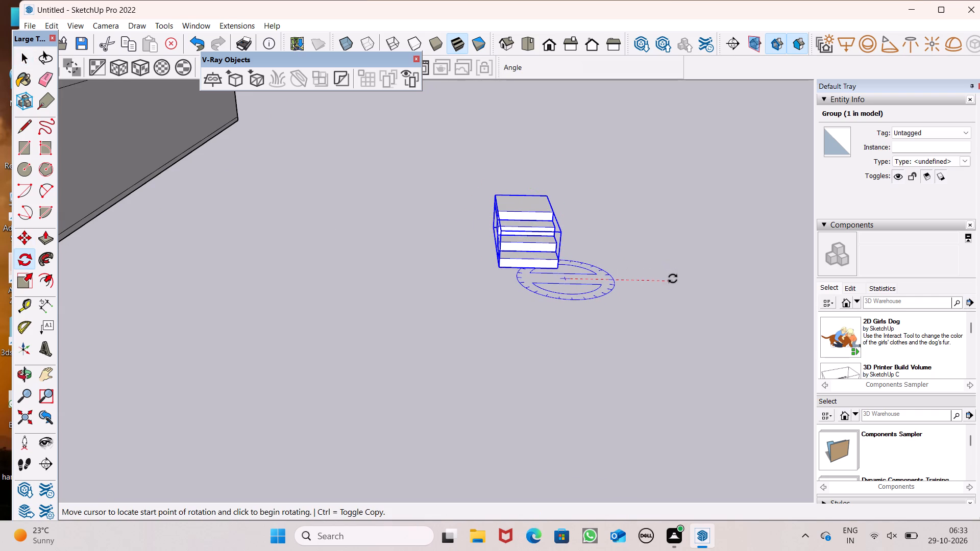
click(673, 279)
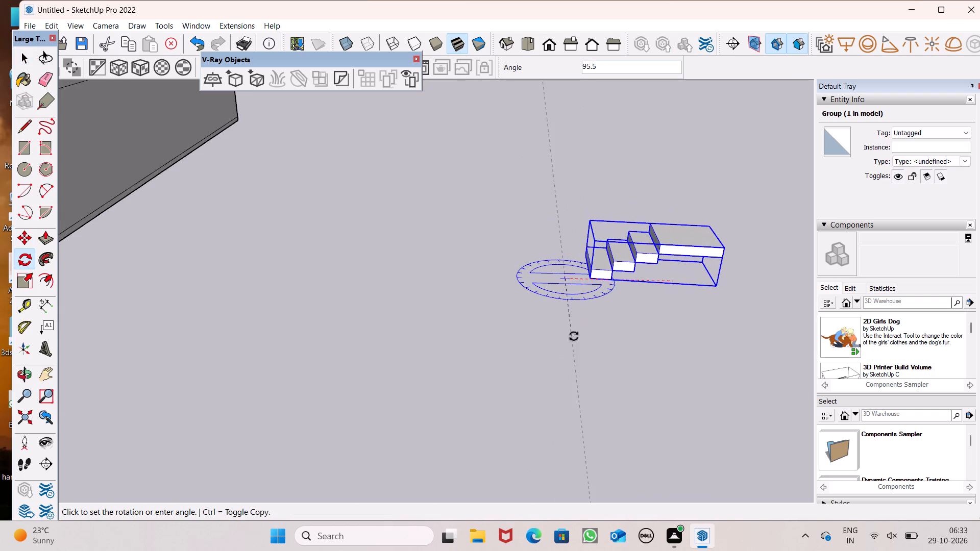
scroll(576, 342, up, 2)
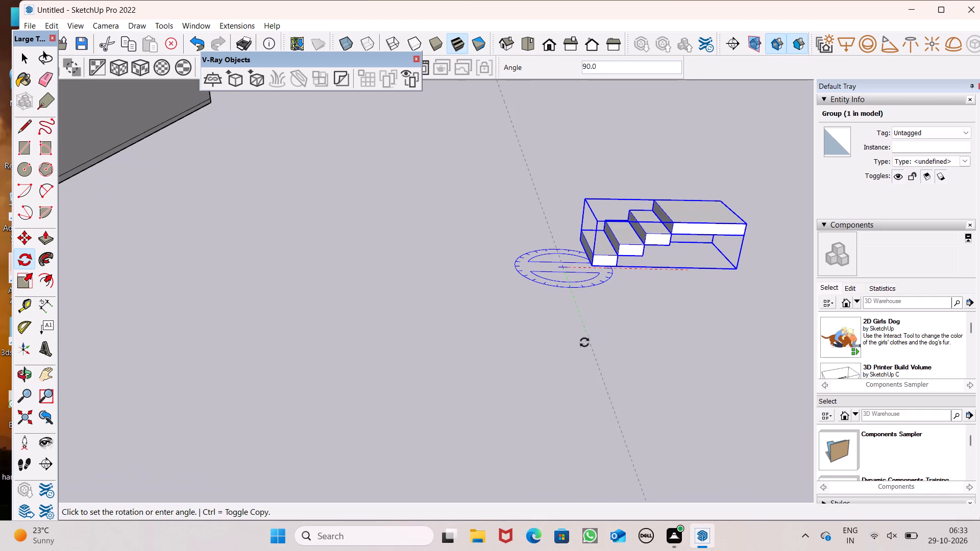
click(585, 342)
scroll(500, 283, down, 7)
key(space)
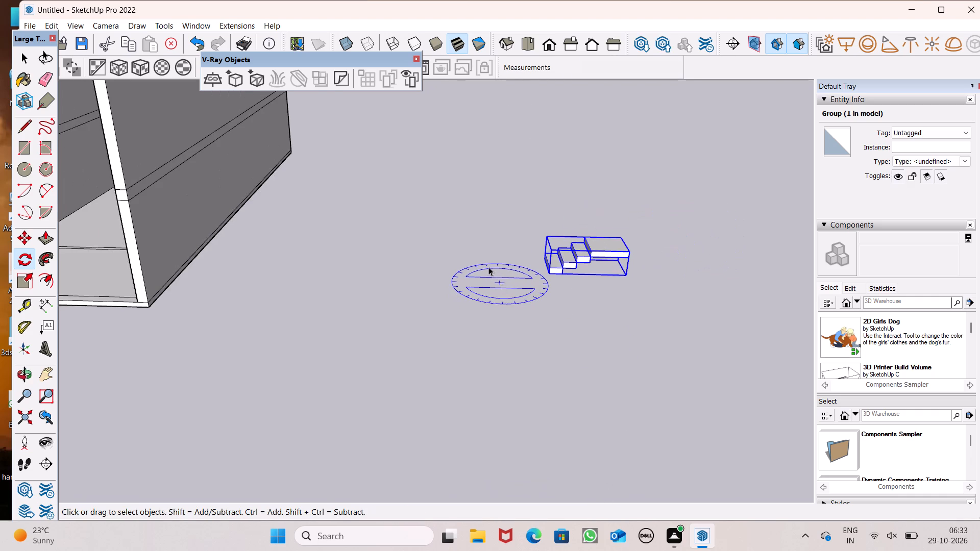
Move the landing stair group about 58' 7" from outside onto the building floor near the existing staircase.
scroll(488, 267, down, 6)
scroll(575, 260, down, 4)
middle_drag(647, 264, 712, 287)
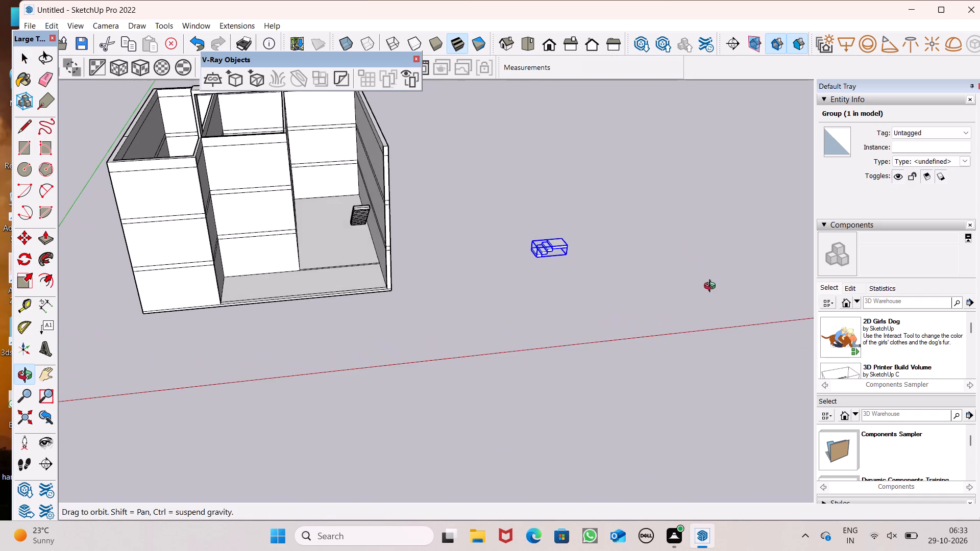
middle_drag(712, 287, 711, 288)
key(m)
key(Return)
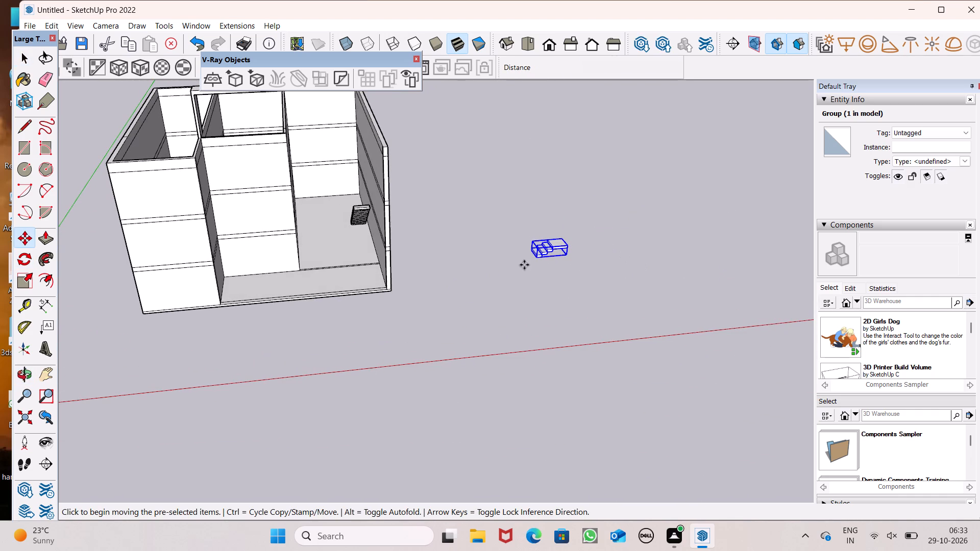
drag(540, 260, 316, 235)
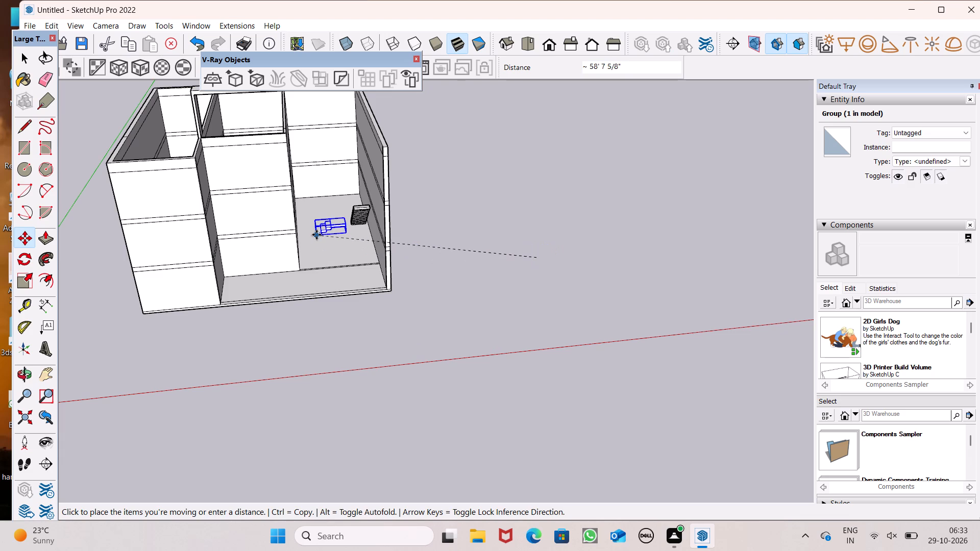
drag(316, 235, 318, 235)
Move the landing stair group closer to the foot of the existing staircase, bringing its landing end beside the lowest steps.
scroll(271, 165, up, 5)
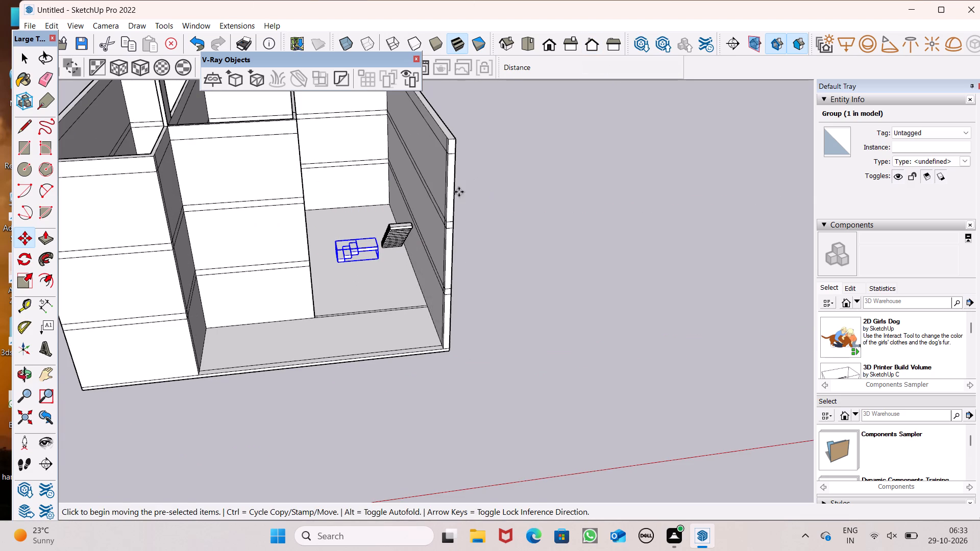
scroll(391, 201, up, 6)
scroll(342, 323, up, 7)
middle_drag(352, 321, 361, 294)
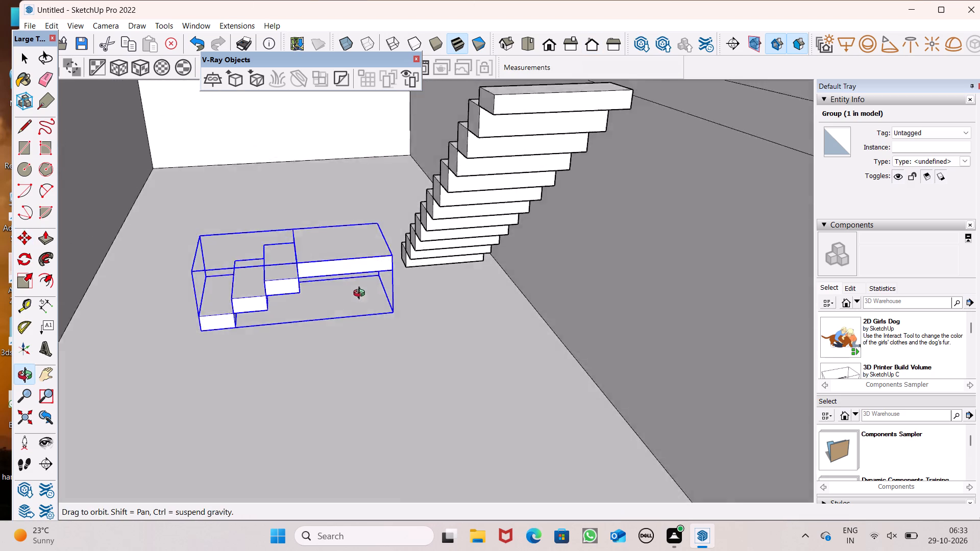
middle_drag(361, 294, 438, 261)
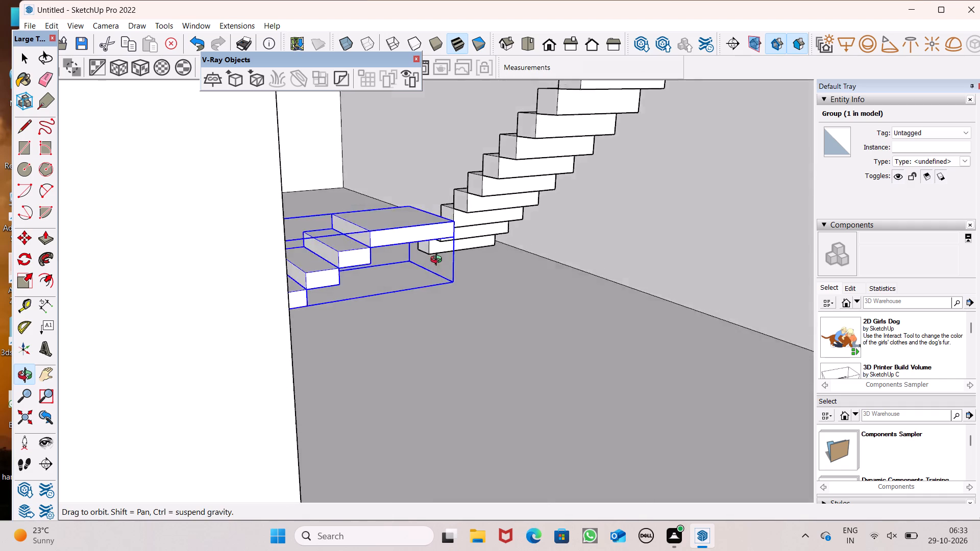
middle_drag(438, 261, 401, 270)
scroll(288, 265, up, 7)
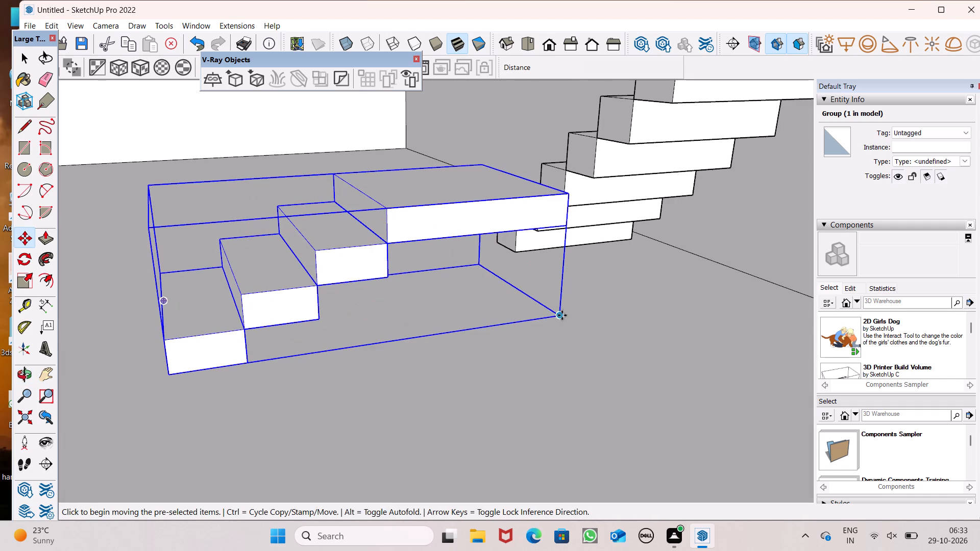
drag(565, 317, 523, 257)
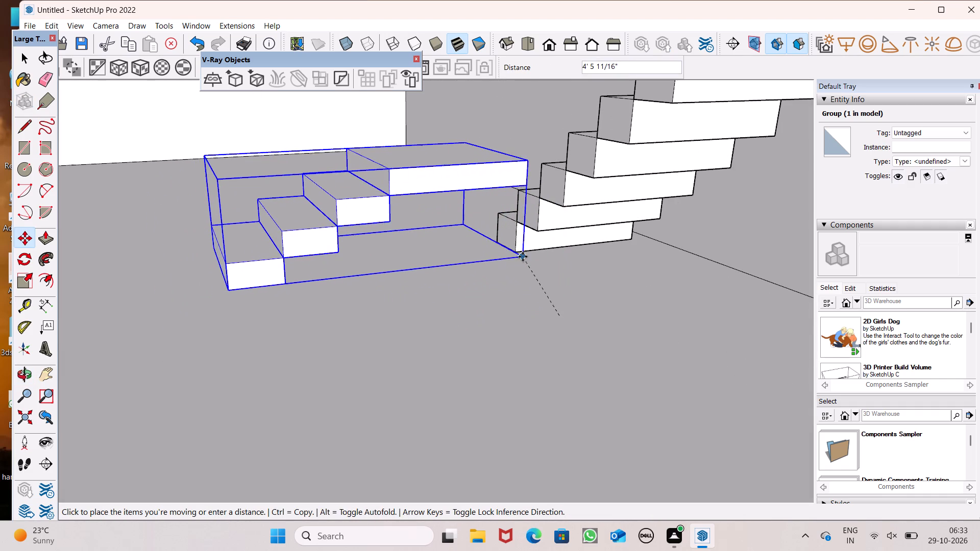
drag(523, 257, 552, 268)
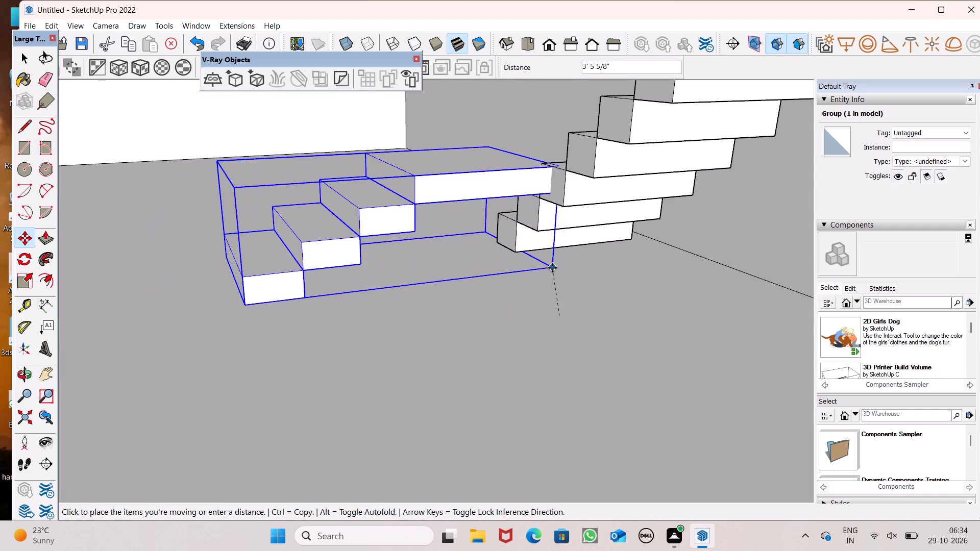
drag(552, 268, 574, 282)
scroll(537, 277, down, 6)
middle_drag(542, 303, 538, 341)
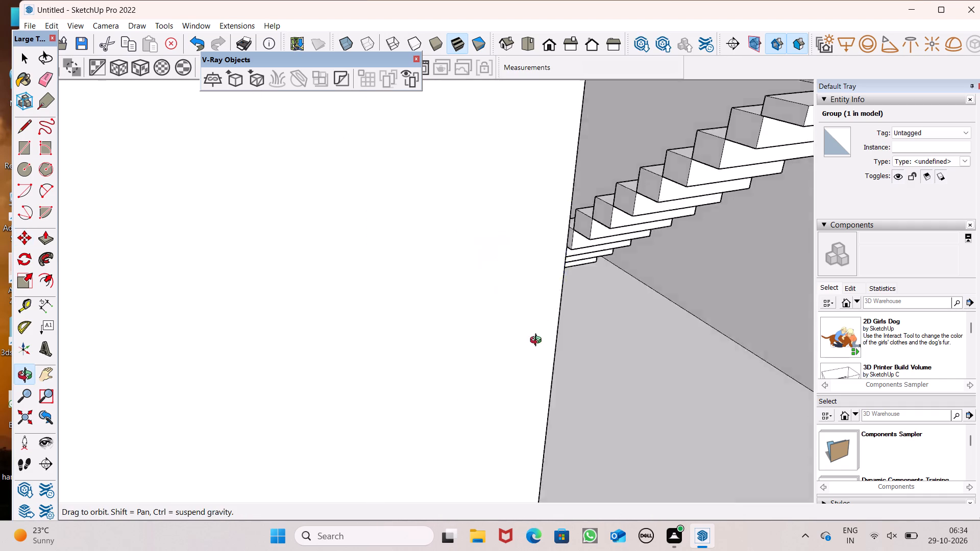
middle_drag(538, 341, 540, 370)
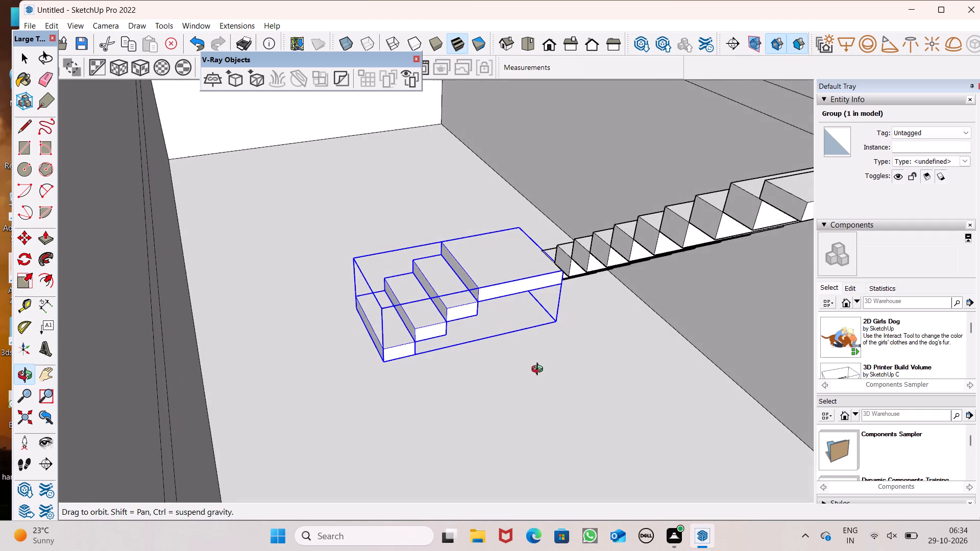
Move the landing stair group about 3' 9" into the existing staircase, overlapping its landing end with the lowest steps.
middle_drag(540, 370, 540, 369)
scroll(486, 304, up, 3)
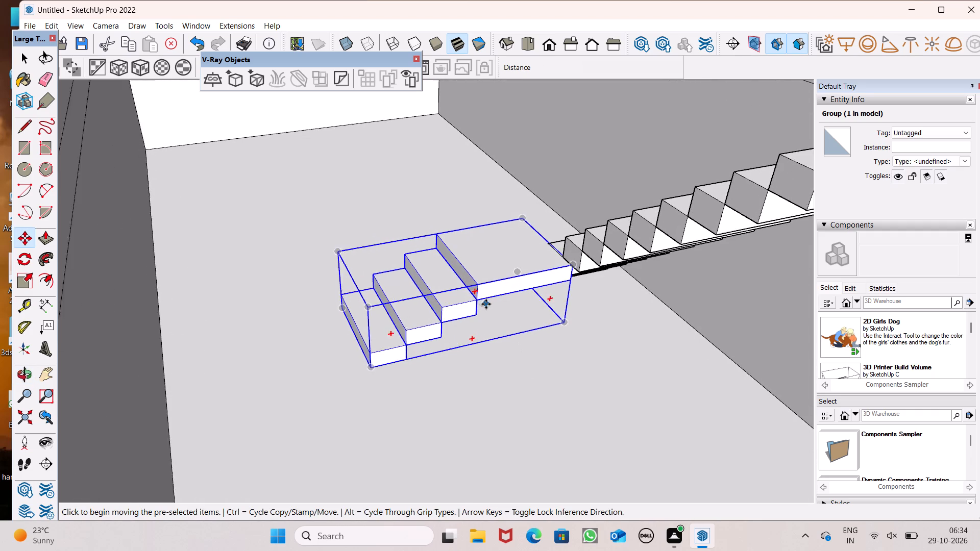
scroll(486, 304, up, 4)
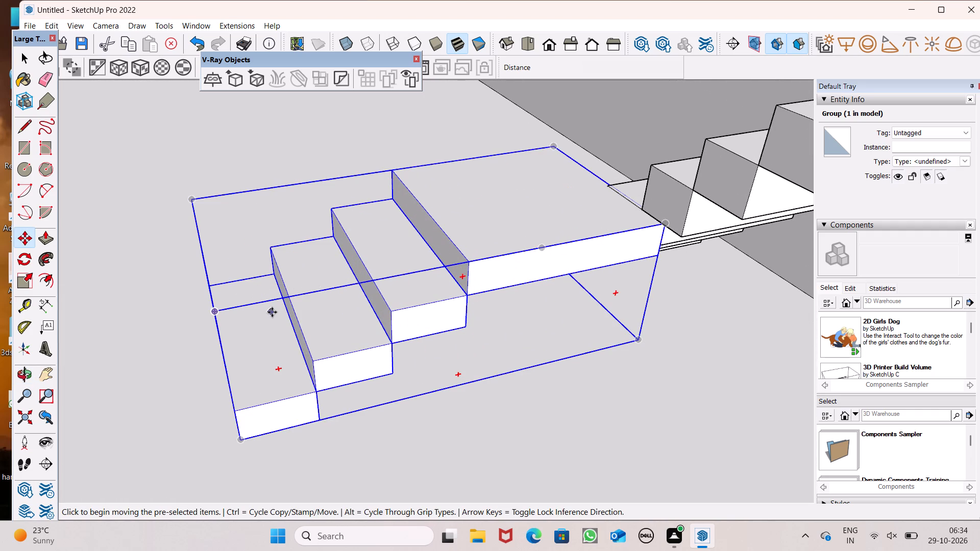
scroll(293, 299, down, 4)
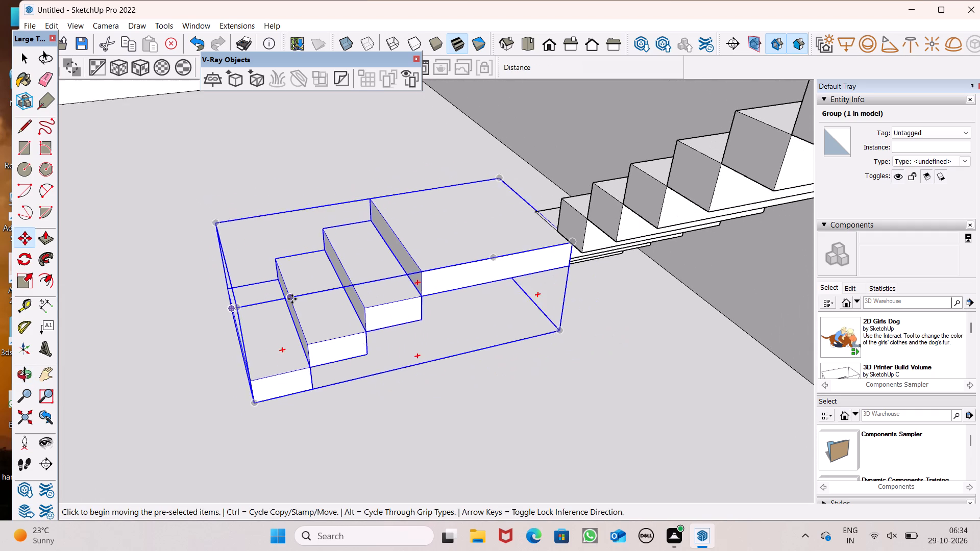
scroll(292, 299, down, 4)
middle_drag(361, 377, 365, 377)
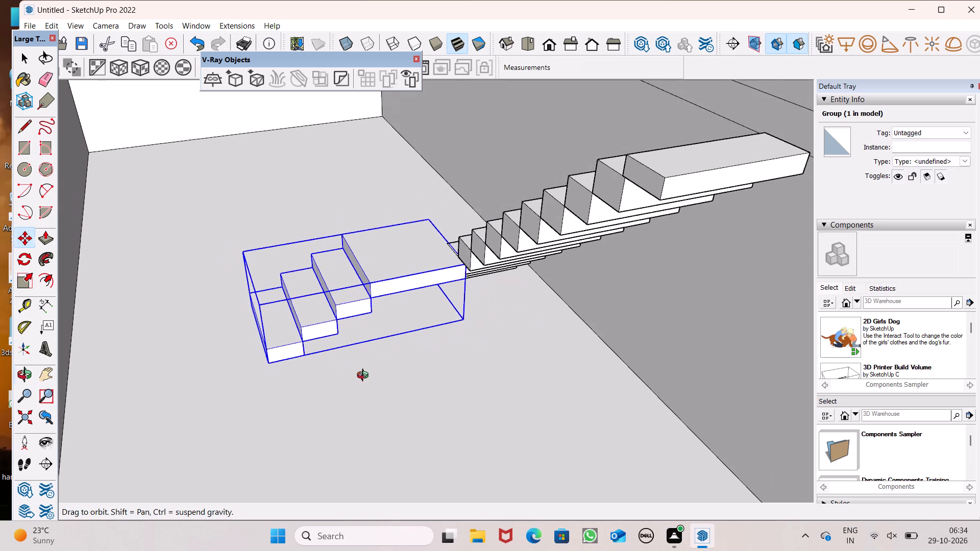
middle_drag(365, 377, 489, 382)
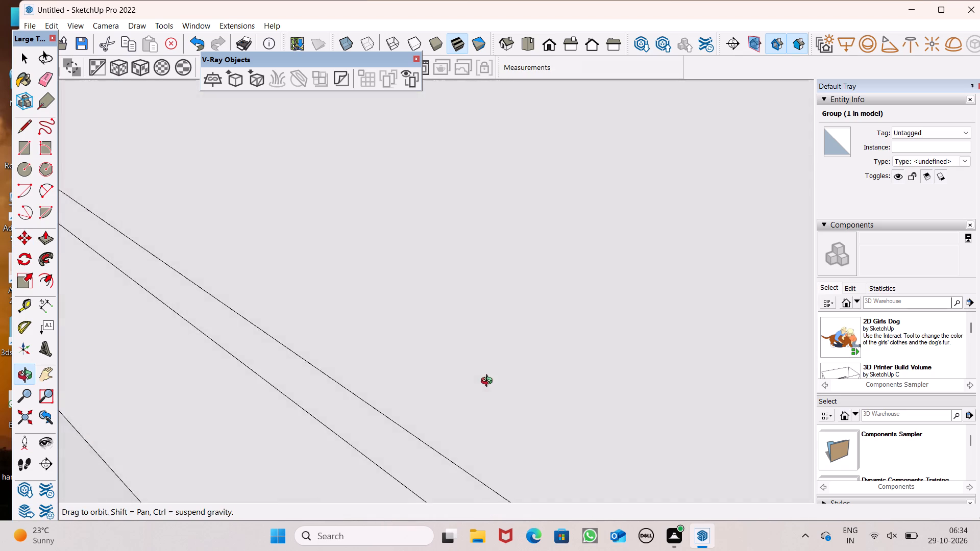
middle_drag(489, 382, 352, 334)
scroll(352, 331, up, 1)
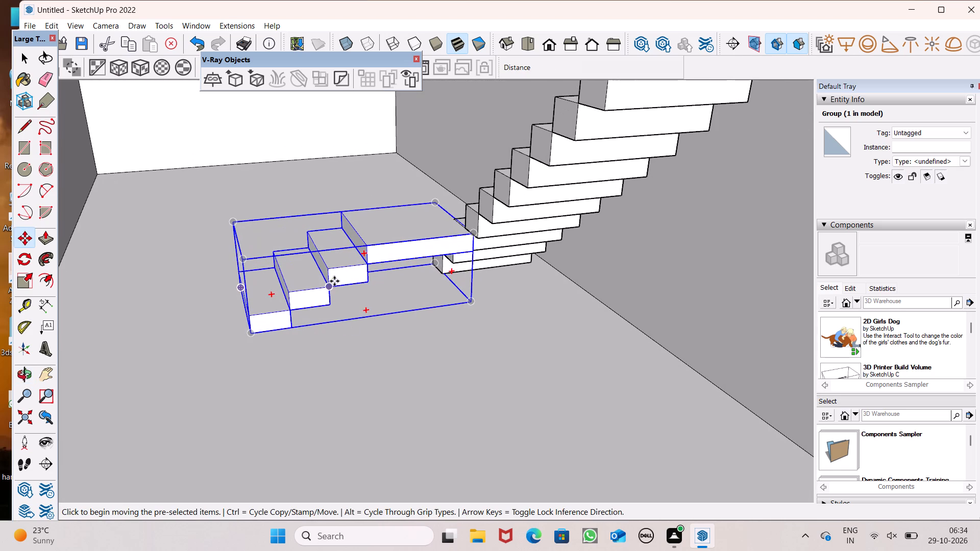
middle_drag(534, 312, 584, 320)
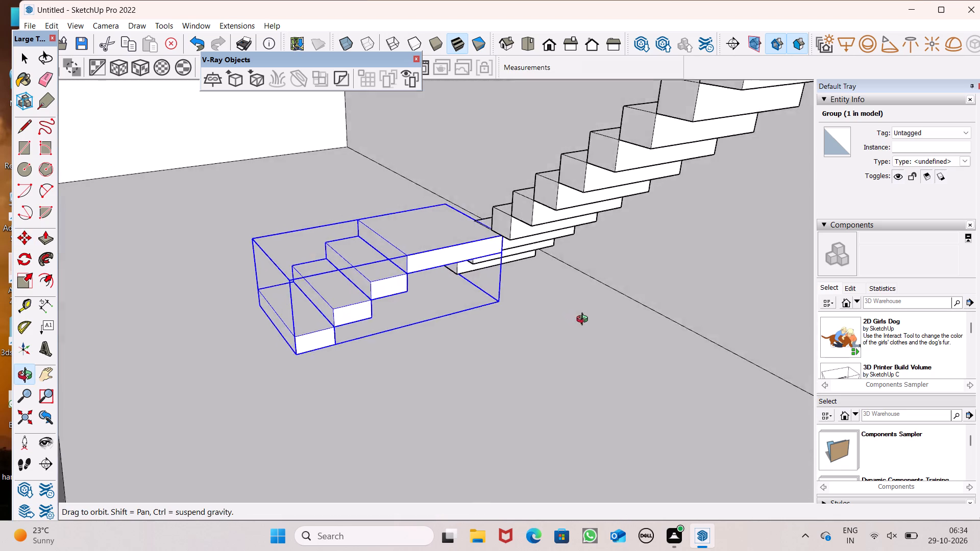
middle_drag(584, 320, 545, 312)
scroll(421, 259, up, 6)
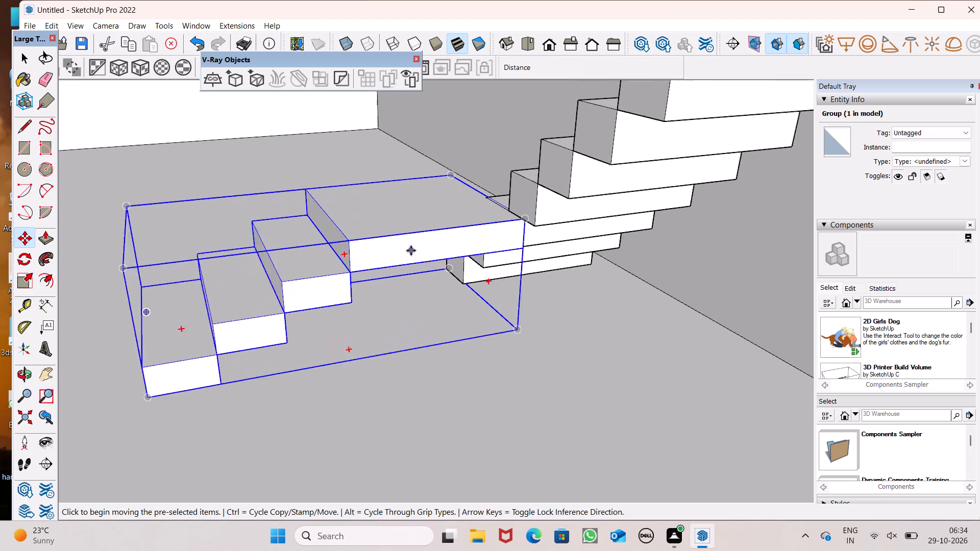
scroll(411, 251, up, 1)
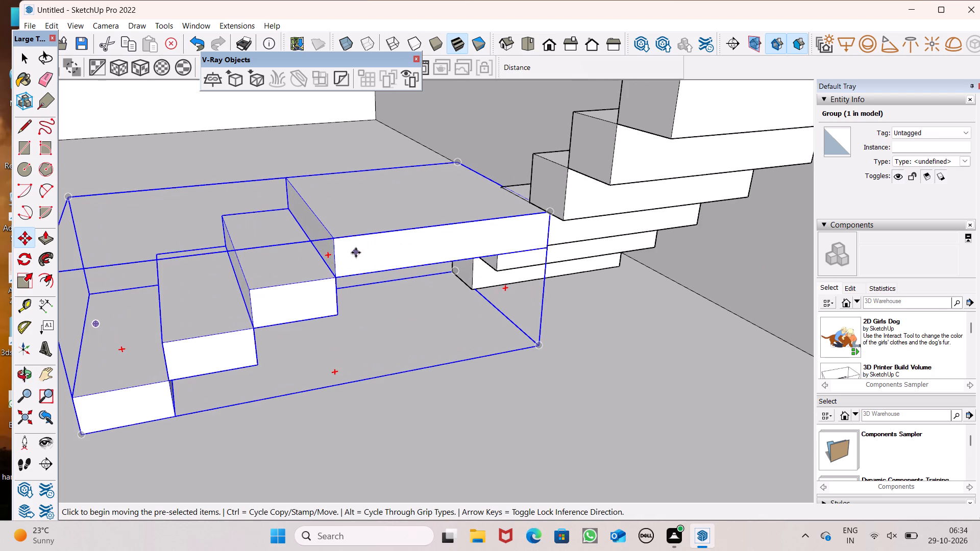
drag(346, 254, 324, 232)
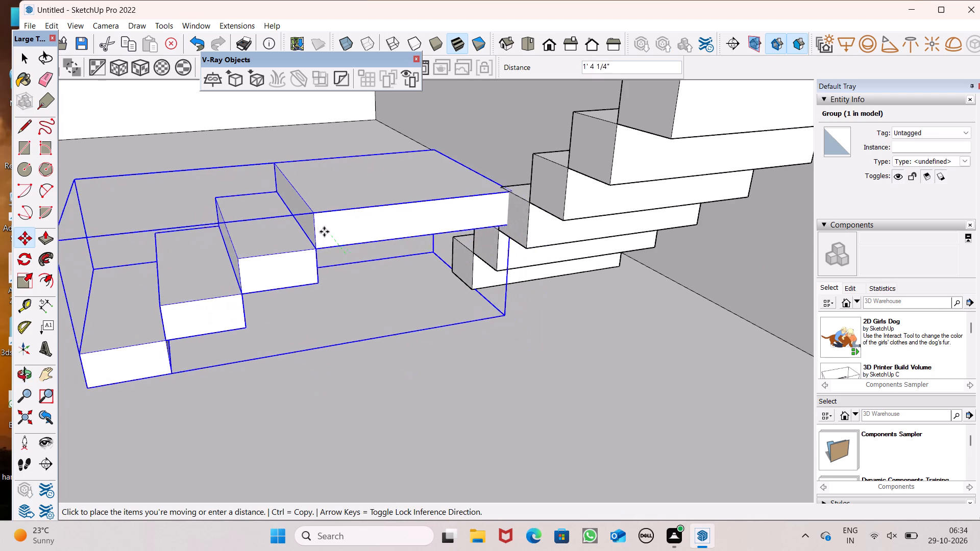
drag(324, 232, 325, 242)
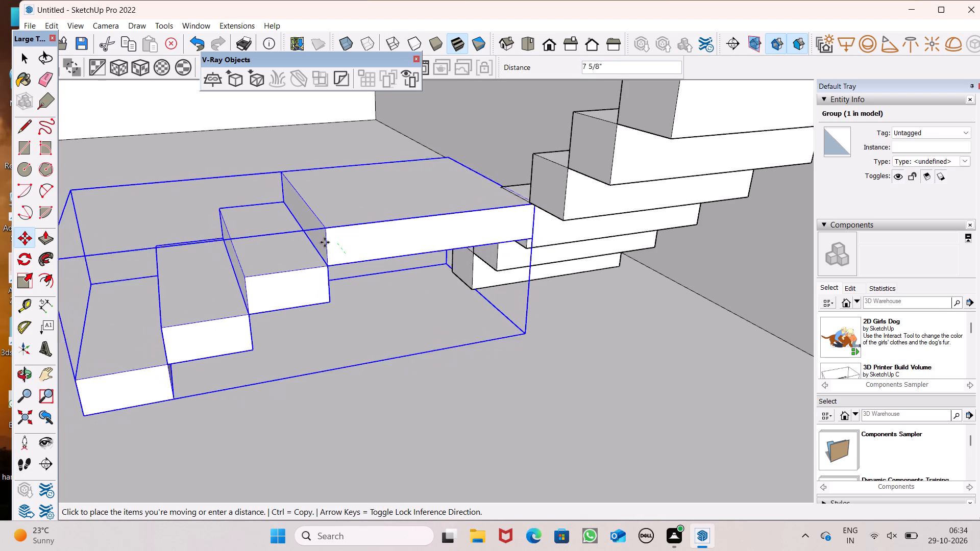
drag(325, 242, 294, 194)
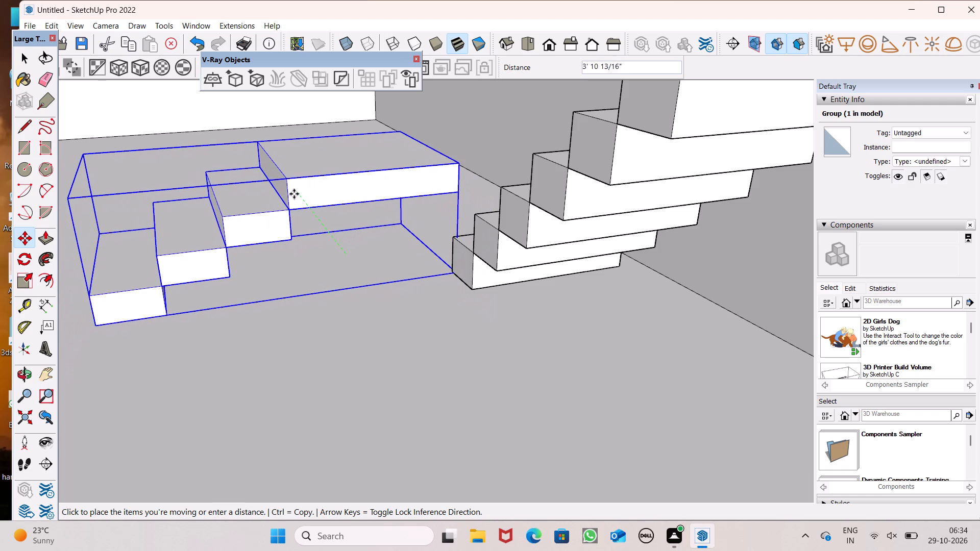
drag(294, 194, 336, 214)
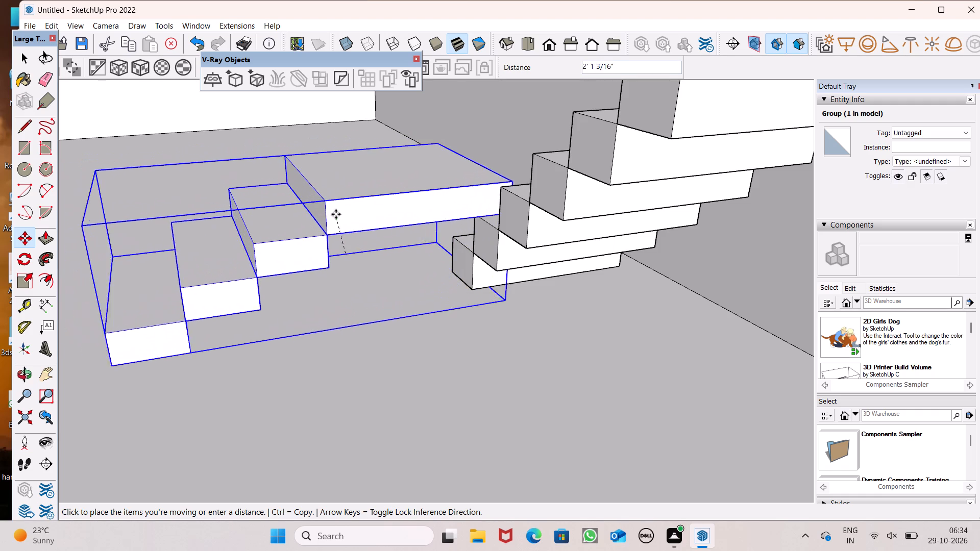
drag(336, 214, 464, 206)
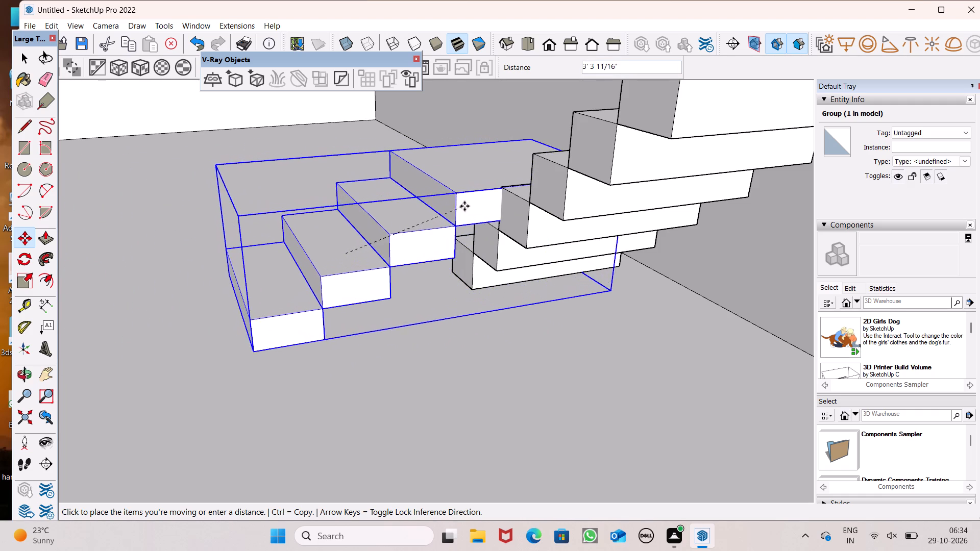
drag(464, 206, 519, 202)
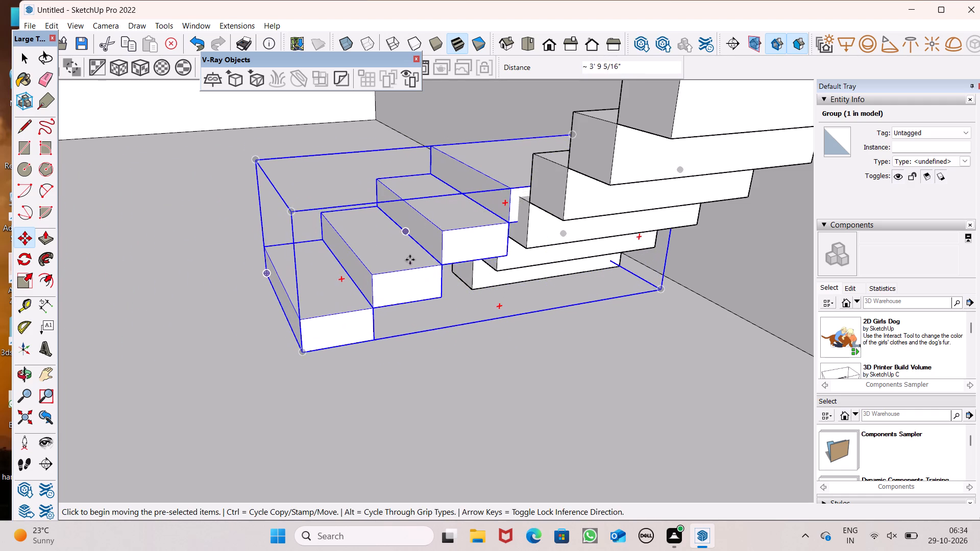
Raise the landing stair group vertically by about 10" from its bottom front corner.
scroll(410, 277, down, 5)
middle_drag(414, 309, 482, 354)
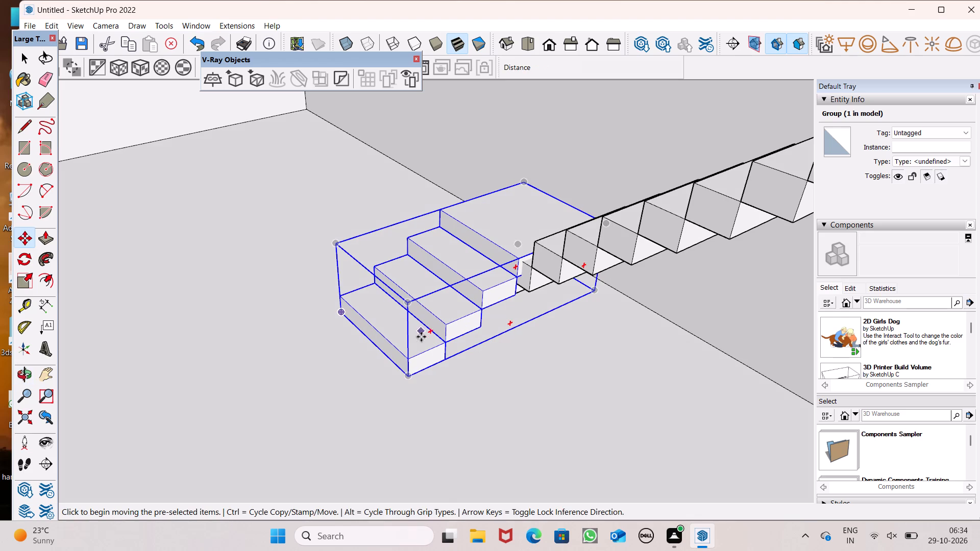
drag(410, 377, 406, 341)
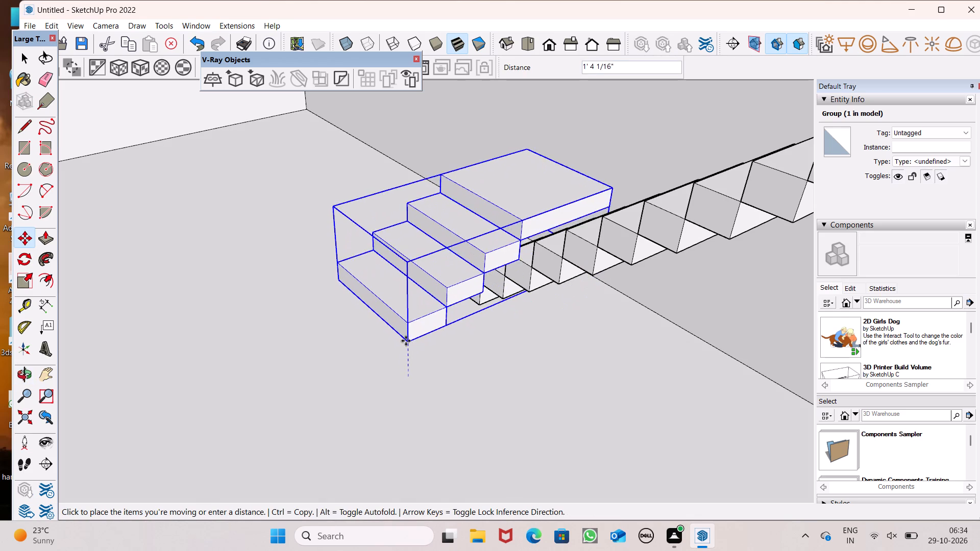
drag(406, 341, 404, 357)
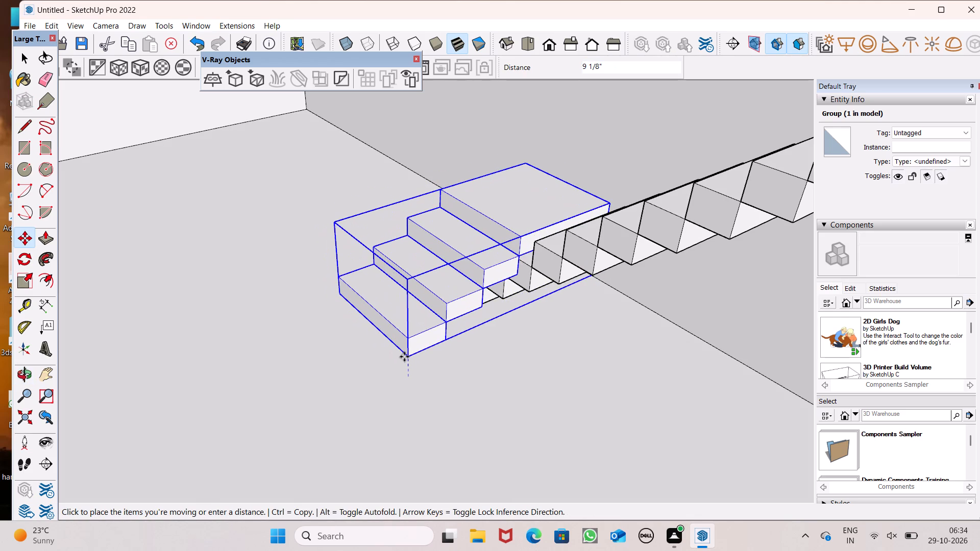
drag(404, 357, 398, 357)
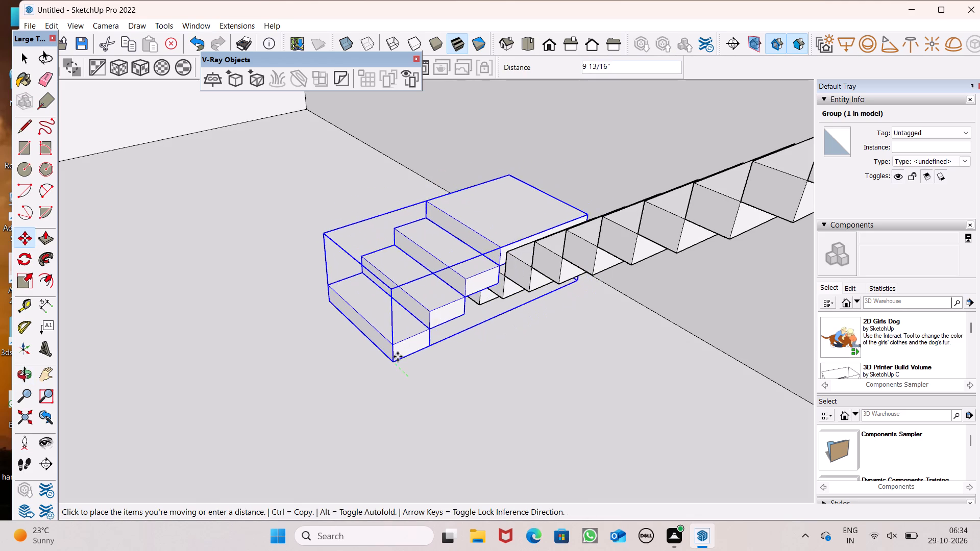
drag(398, 357, 389, 356)
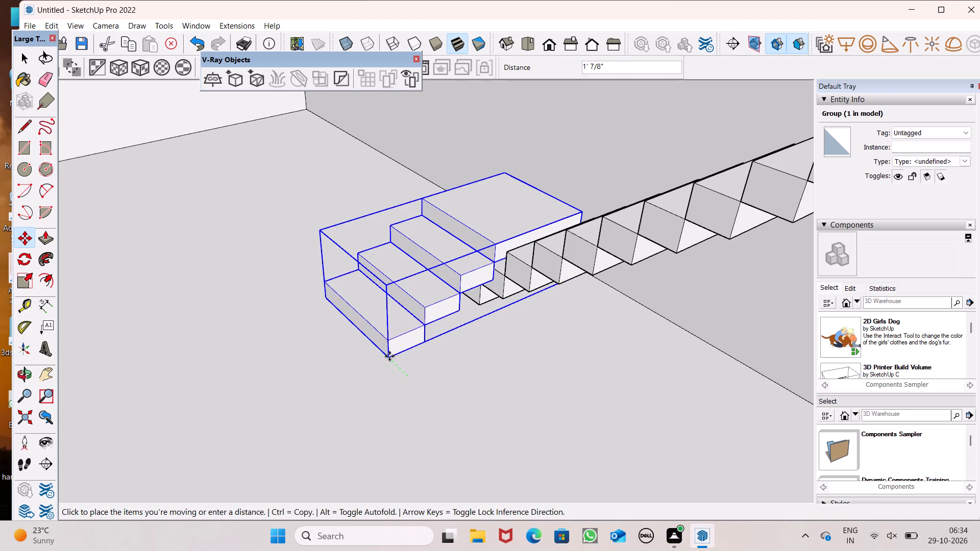
drag(389, 356, 396, 355)
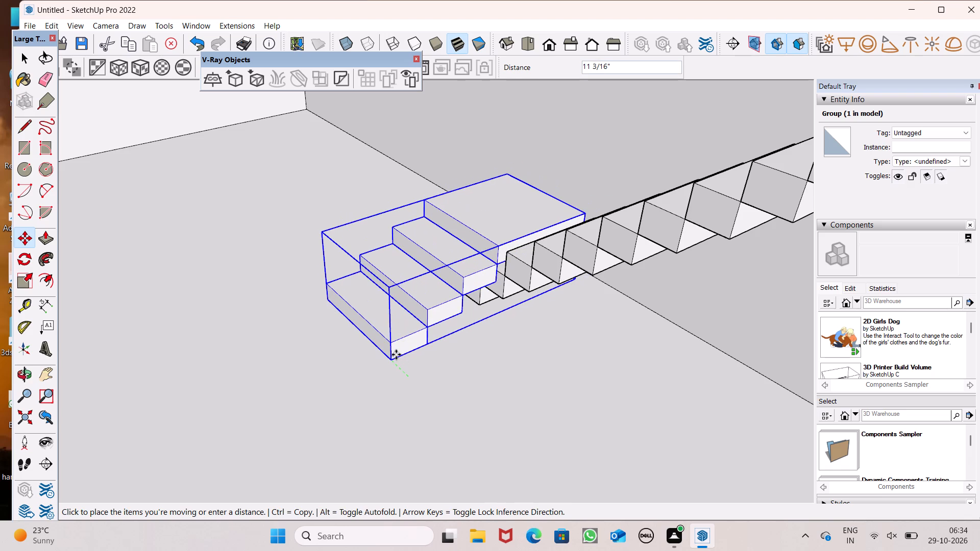
drag(396, 355, 401, 355)
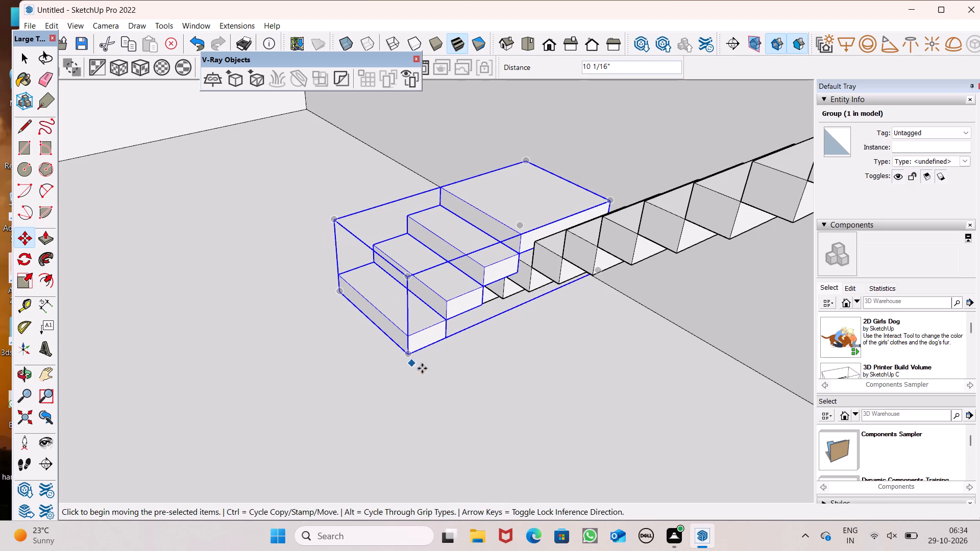
Shift the landing stair group about 1' 1" along its length, away from the side wall behind the existing staircase.
middle_drag(431, 368, 390, 292)
scroll(460, 257, up, 7)
middle_drag(500, 292, 591, 388)
middle_drag(447, 372, 389, 242)
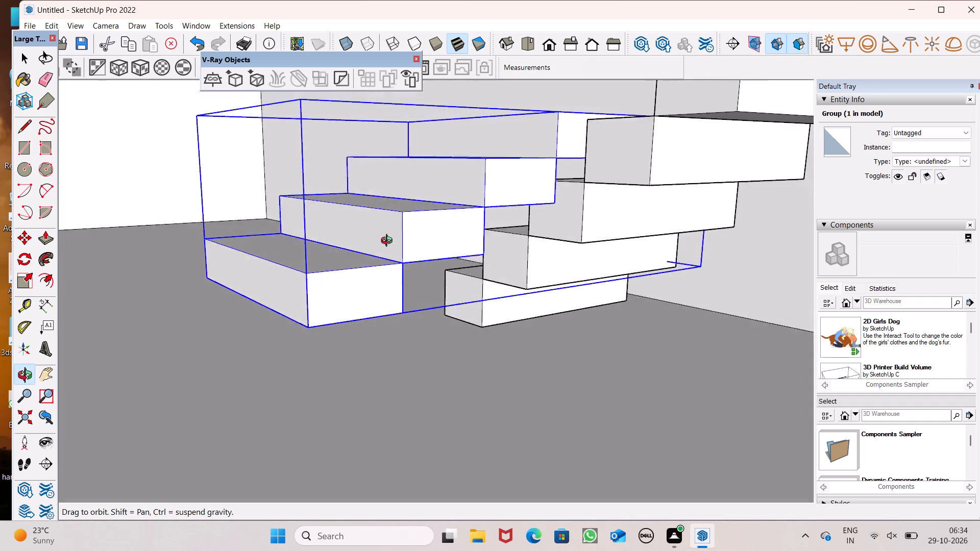
middle_drag(389, 242, 371, 208)
scroll(373, 215, up, 1)
drag(280, 299, 284, 320)
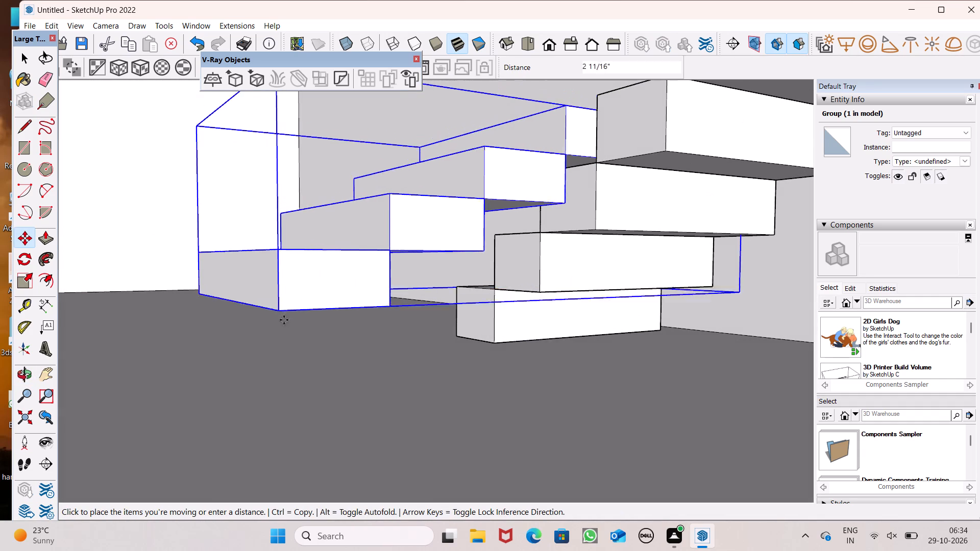
drag(284, 320, 174, 306)
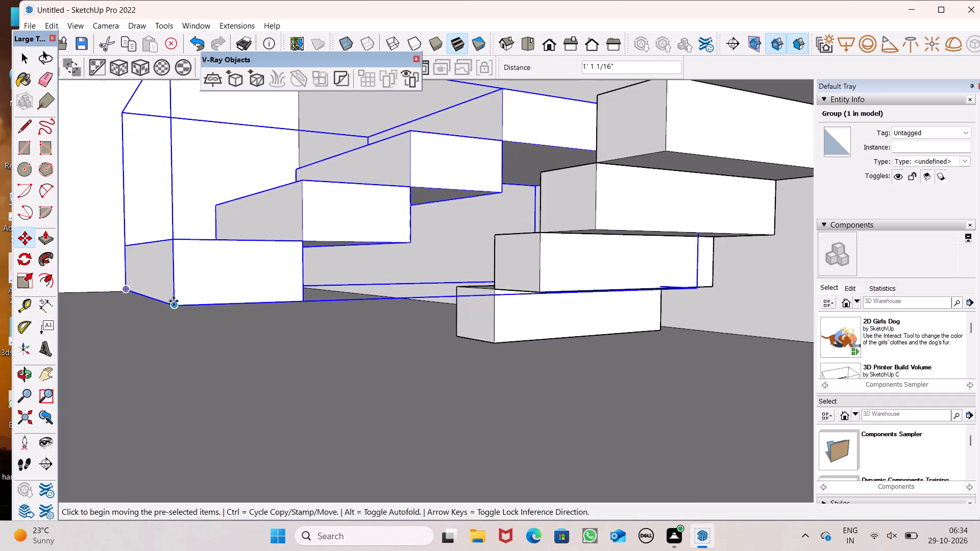
Lower the landing stair group vertically toward the floor beside the existing staircase's bottom step.
middle_click(399, 337)
drag(701, 294, 689, 322)
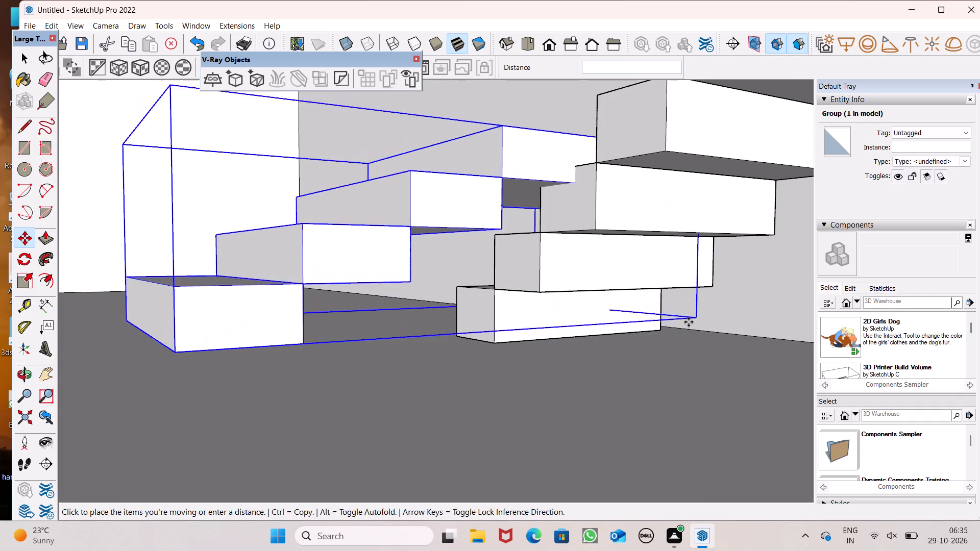
drag(689, 322, 662, 333)
Move the landing stair group down about 2 9/16", bringing the landing's lower corner to the adjoining existing step's top corner.
scroll(665, 337, up, 2)
middle_drag(666, 346, 817, 436)
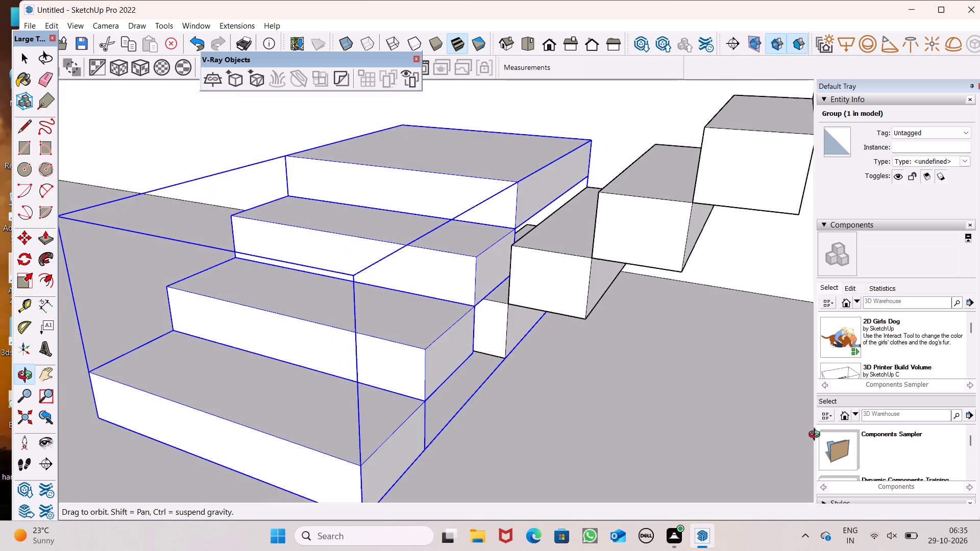
middle_drag(817, 436, 841, 436)
scroll(612, 282, up, 3)
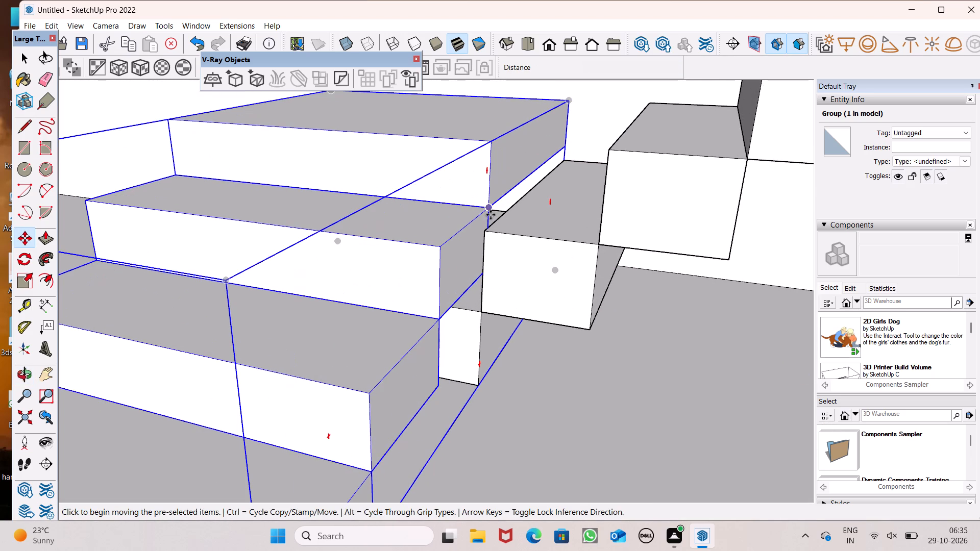
drag(488, 212, 493, 226)
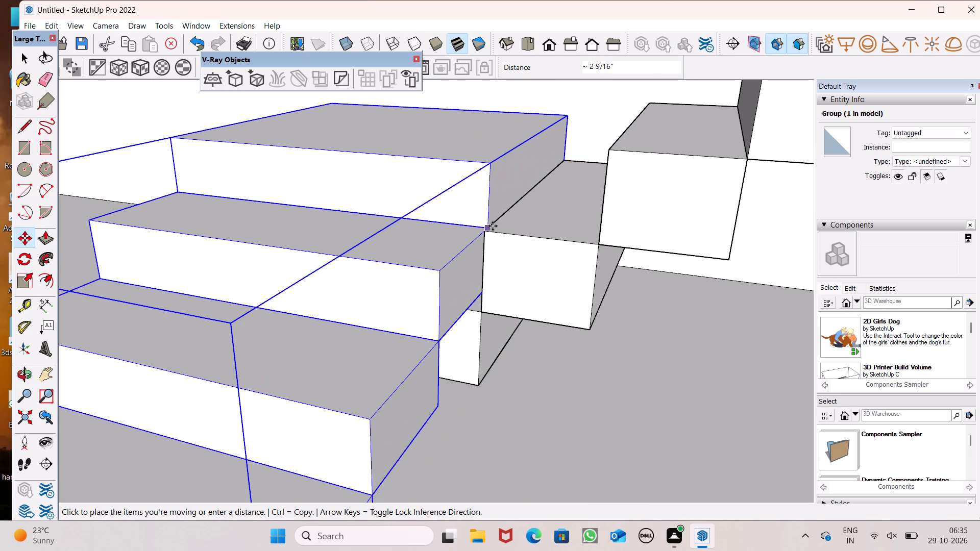
drag(493, 226, 493, 229)
Examine from above and from a low side view how the landing stair group meets the existing staircase and floor.
scroll(483, 214, down, 12)
middle_drag(499, 252, 358, 247)
scroll(357, 220, up, 1)
click(532, 41)
scroll(520, 211, down, 5)
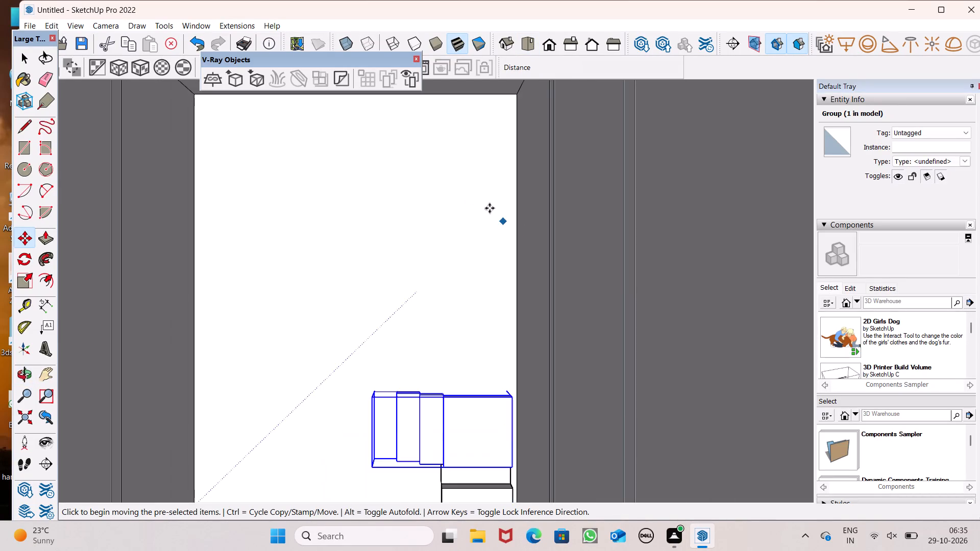
scroll(452, 285, down, 12)
middle_drag(443, 332, 526, 191)
scroll(443, 444, up, 1)
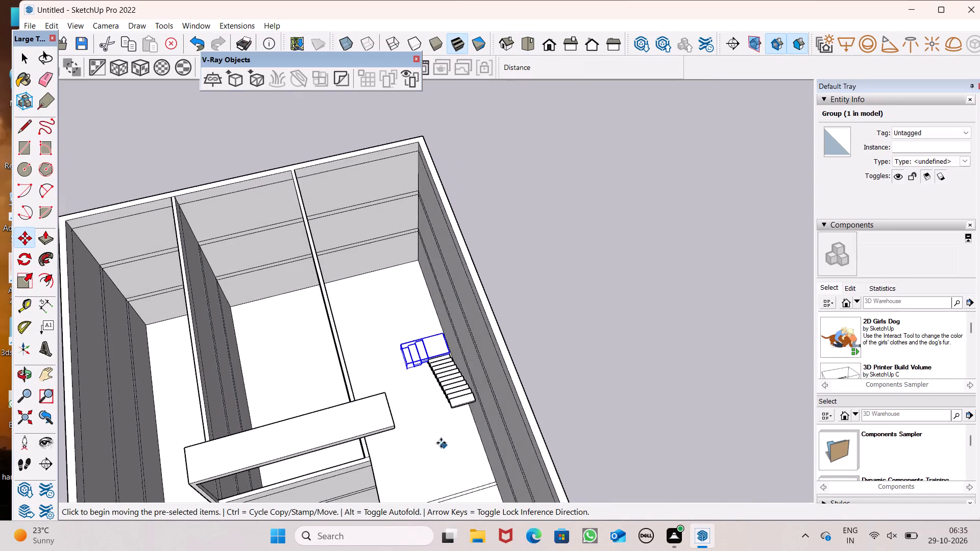
scroll(441, 443, up, 7)
scroll(406, 283, up, 10)
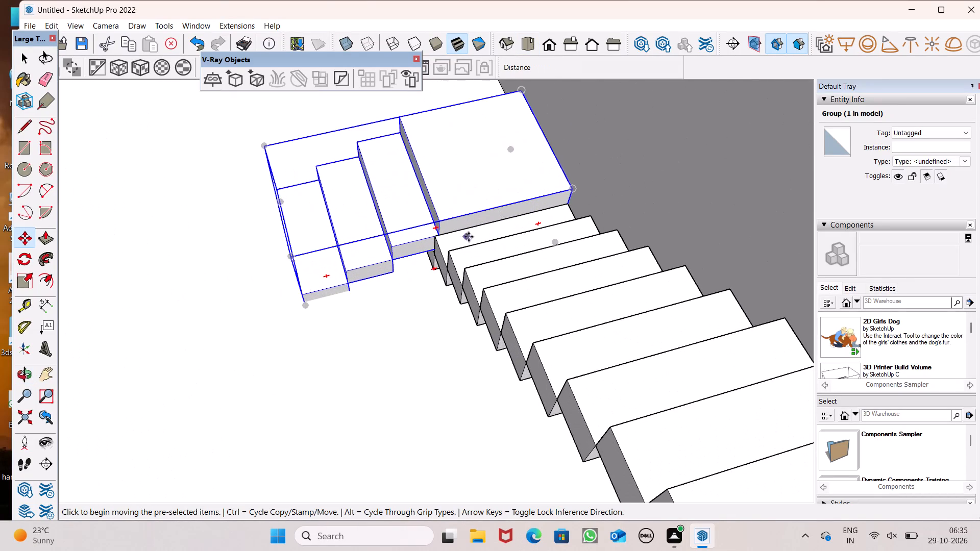
middle_drag(501, 255, 545, 89)
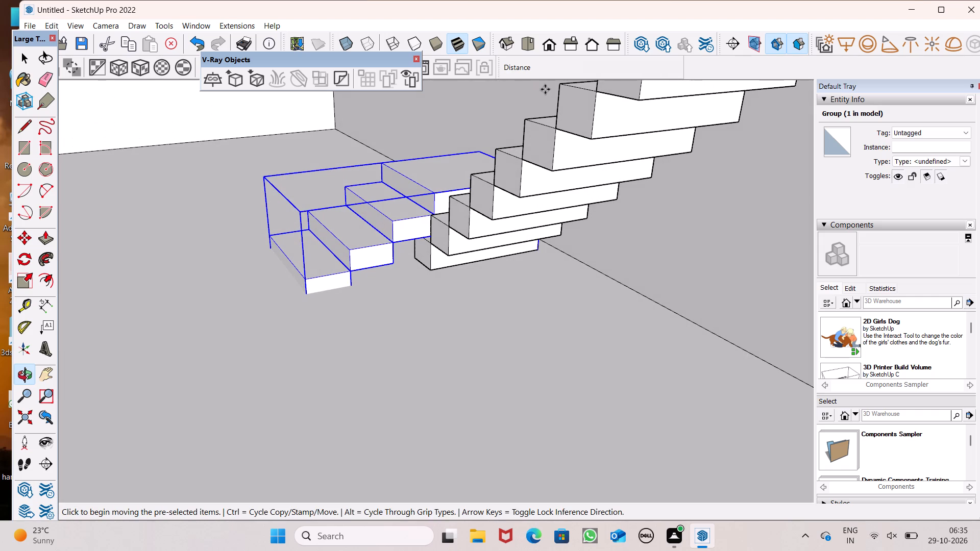
scroll(491, 173, up, 4)
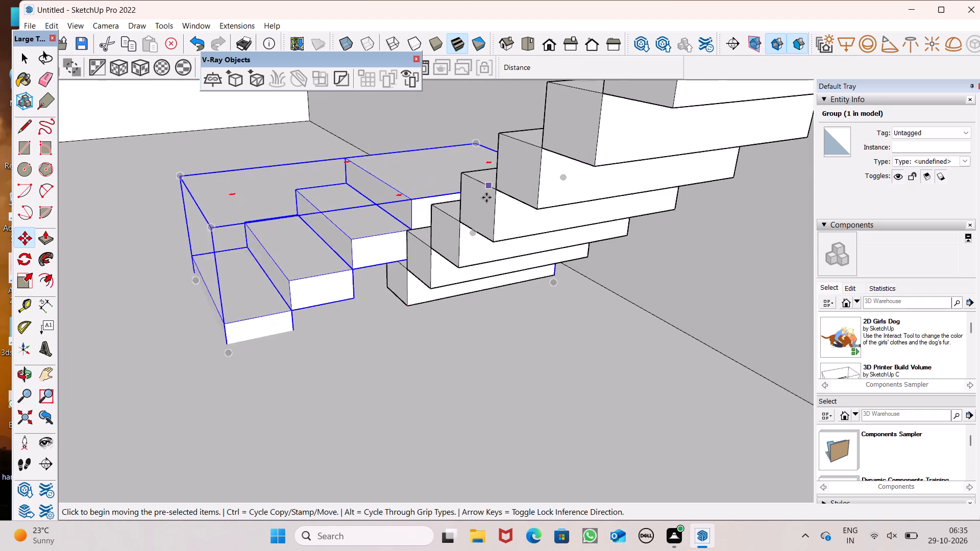
scroll(486, 197, up, 3)
middle_drag(477, 230, 521, 159)
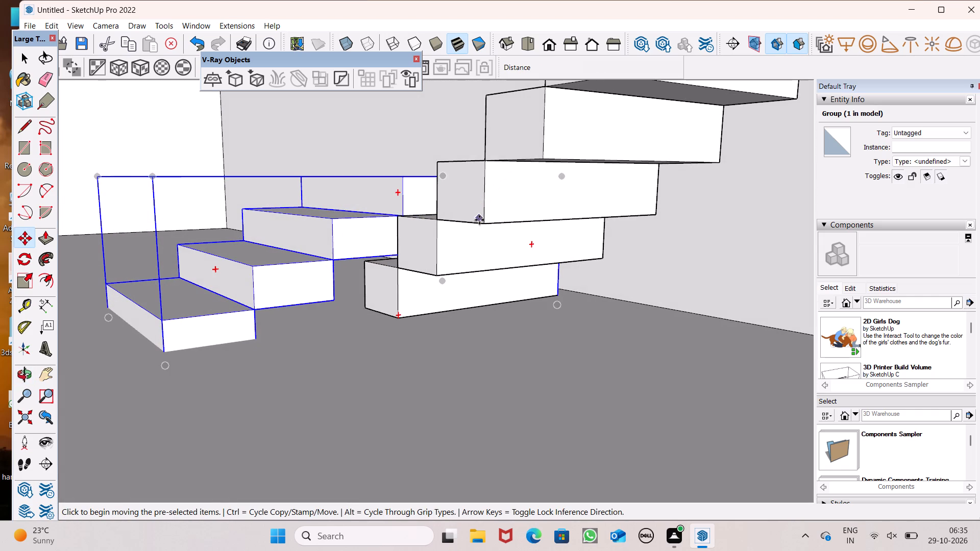
Raise the landing stair group about 2 1/2" so its base sits at floor level beside the existing staircase.
scroll(451, 239, up, 5)
middle_drag(391, 279, 459, 262)
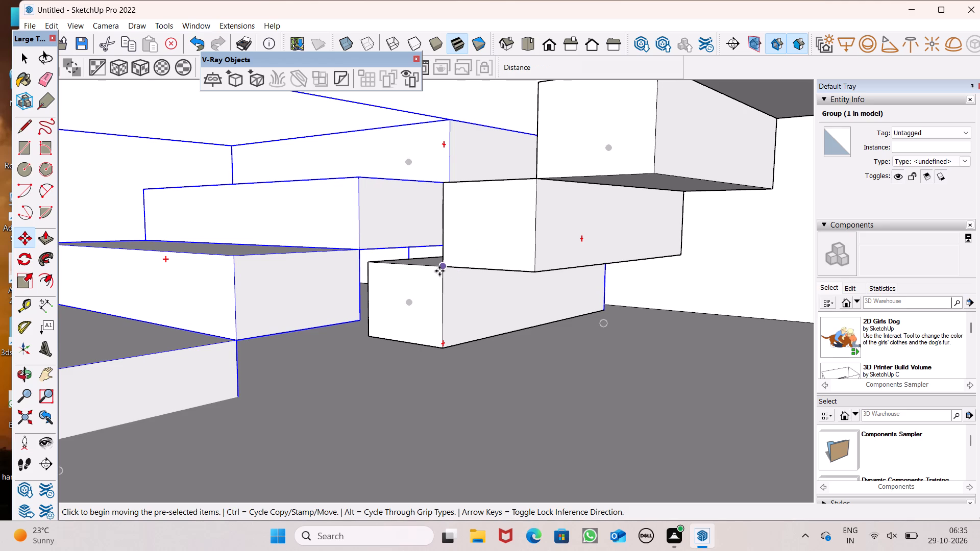
scroll(438, 280, down, 6)
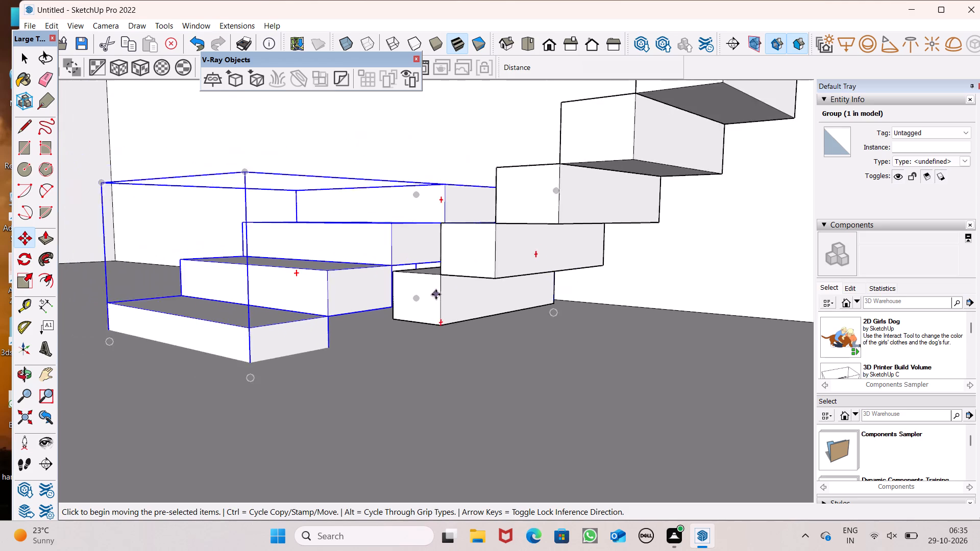
middle_drag(428, 306, 378, 268)
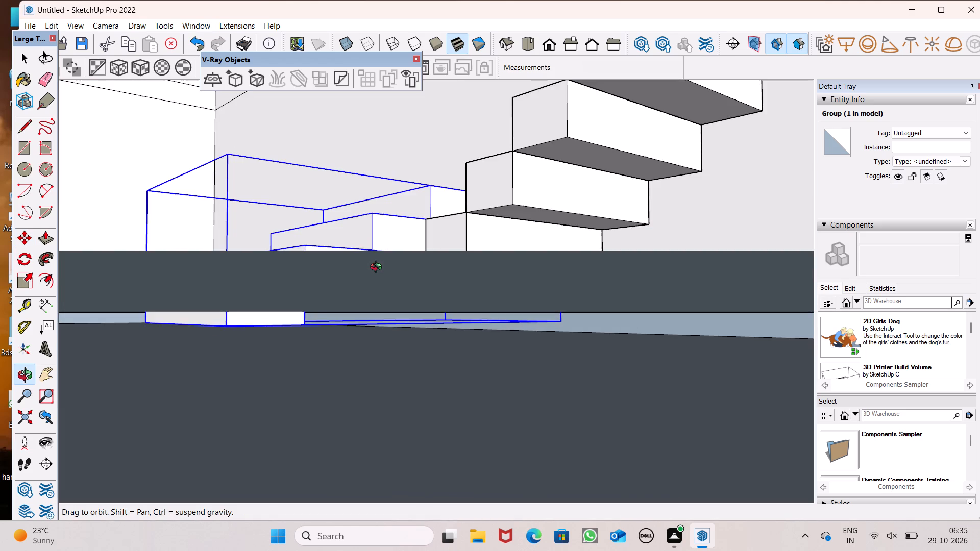
middle_drag(378, 268, 382, 268)
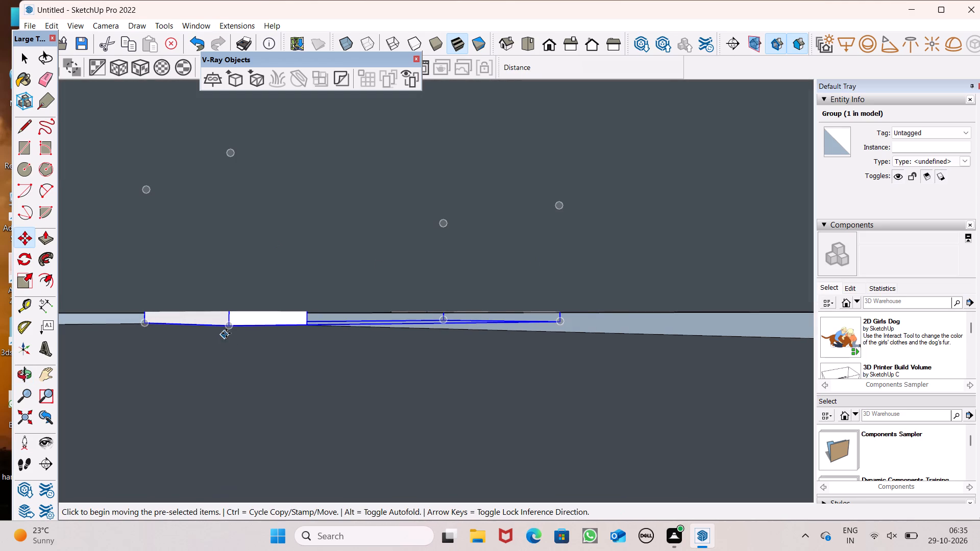
drag(229, 331, 230, 311)
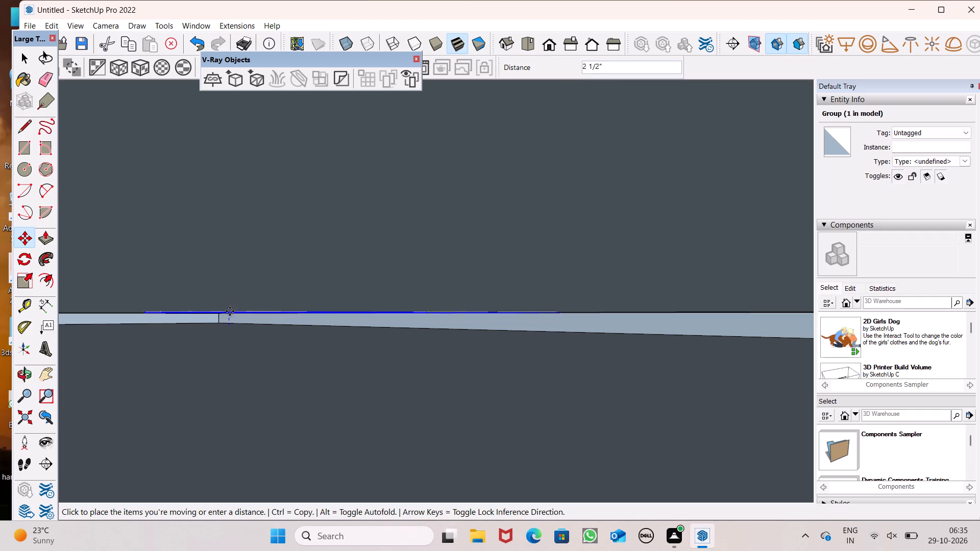
drag(230, 311, 230, 309)
Shift the landing stair group about 4 1/16" along its length toward the side wall behind the existing staircase.
scroll(226, 314, down, 6)
middle_drag(263, 340, 283, 393)
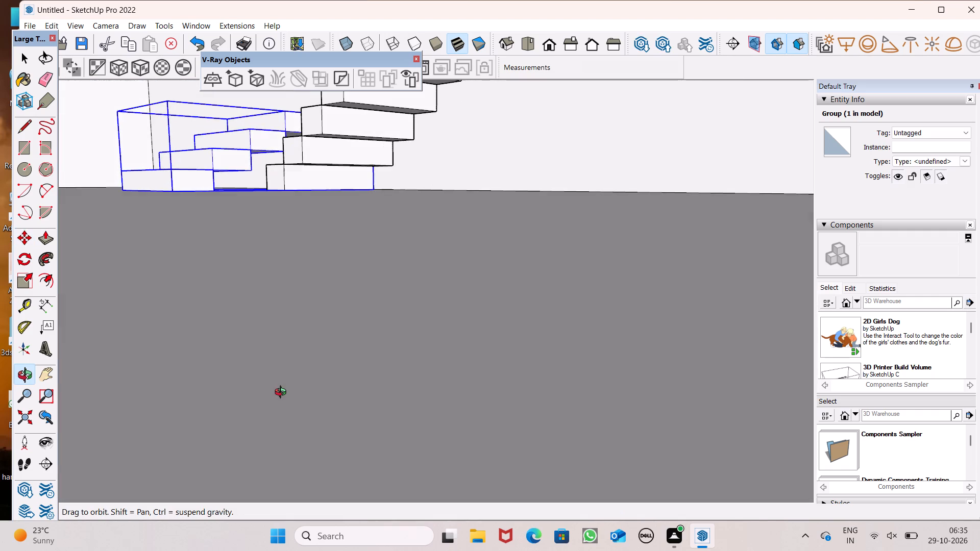
middle_drag(283, 393, 235, 385)
scroll(229, 375, up, 1)
scroll(404, 245, down, 7)
scroll(356, 132, up, 3)
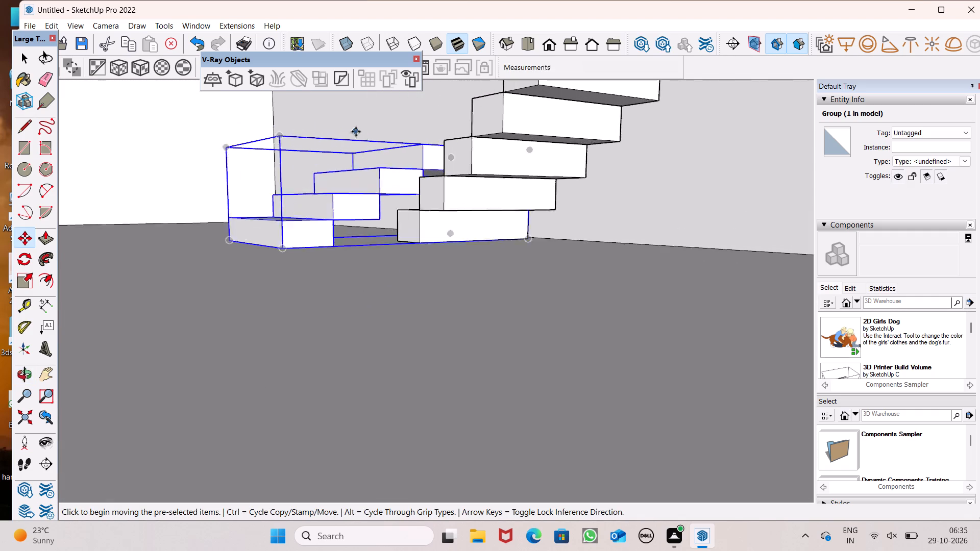
scroll(356, 132, up, 5)
scroll(391, 161, down, 4)
middle_drag(444, 215, 519, 241)
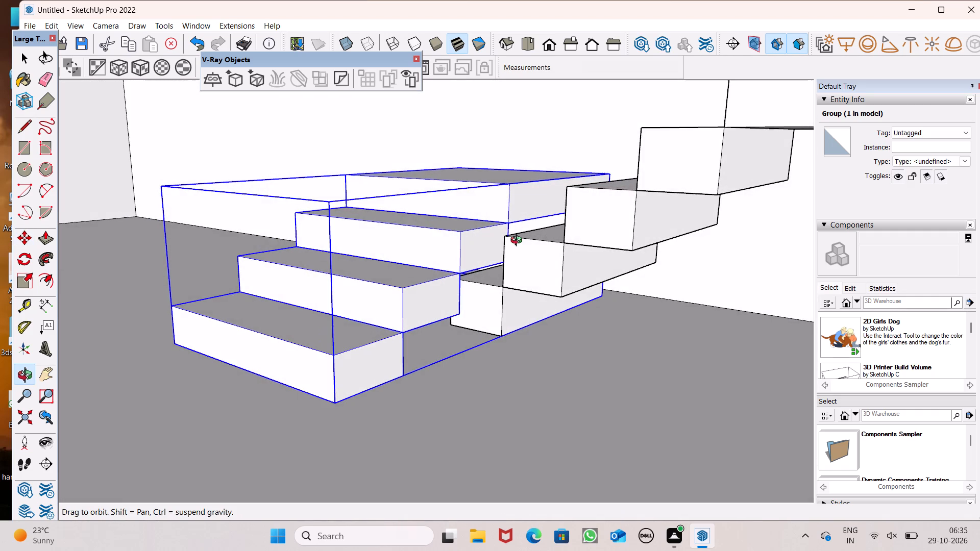
middle_drag(519, 241, 519, 240)
scroll(487, 243, up, 7)
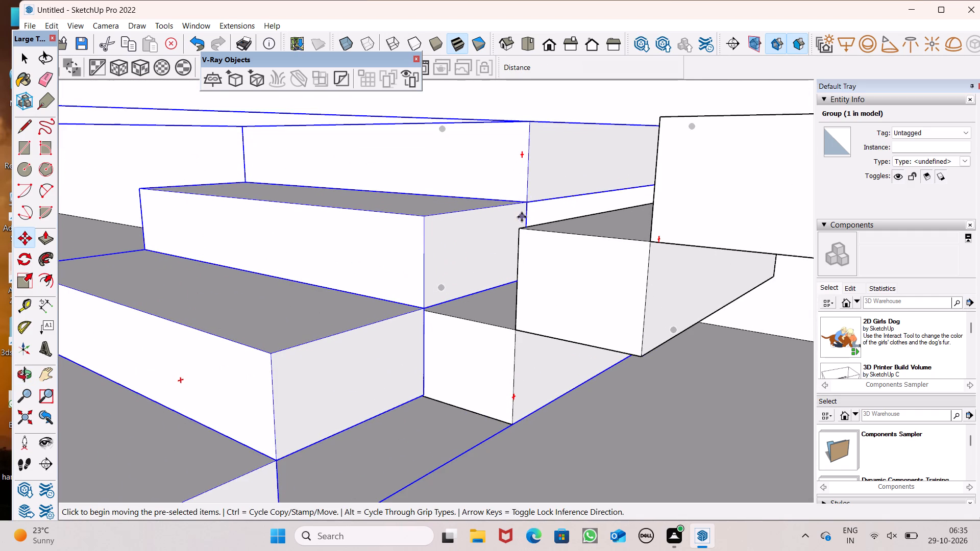
drag(527, 203, 541, 204)
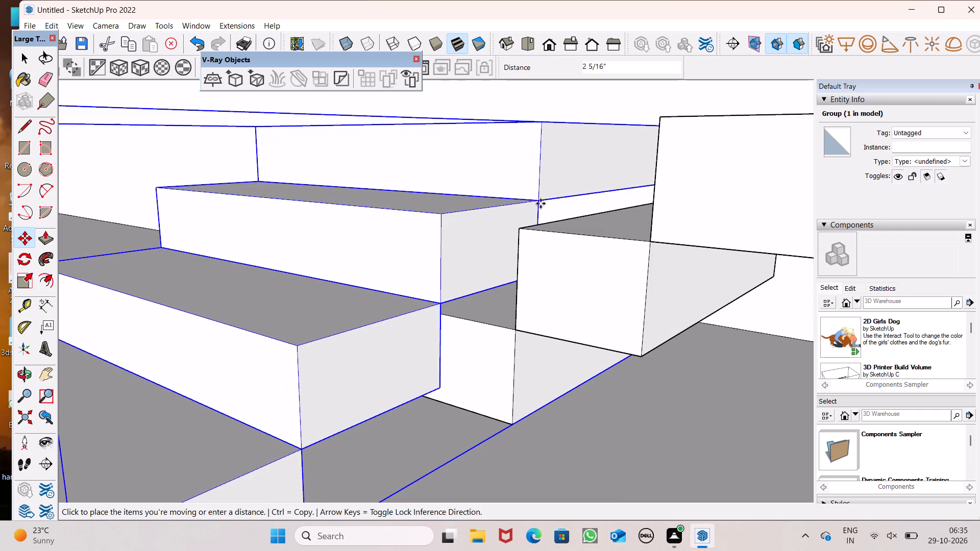
drag(541, 204, 547, 201)
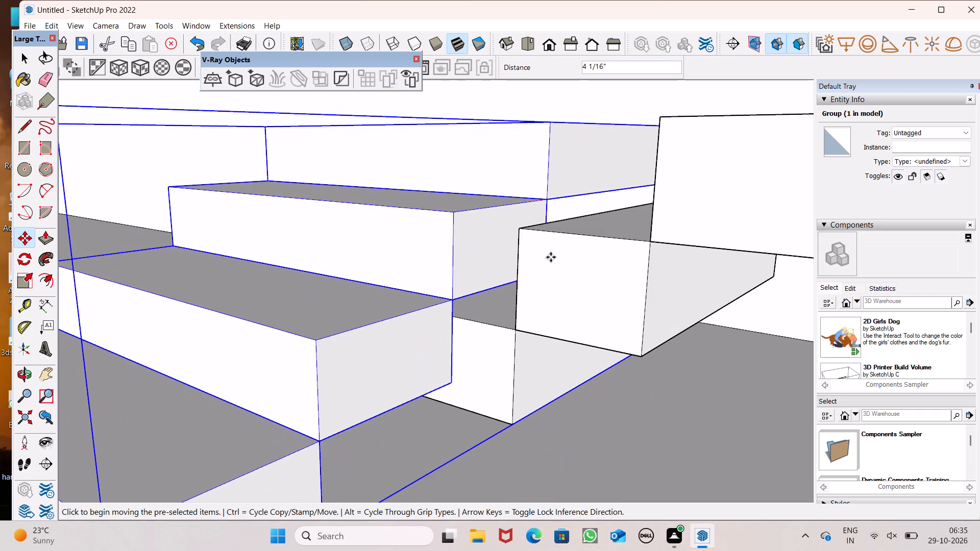
Scale the landing stair group vertically to about 0.87 of its height, keeping its base on the floor.
middle_drag(551, 257, 471, 203)
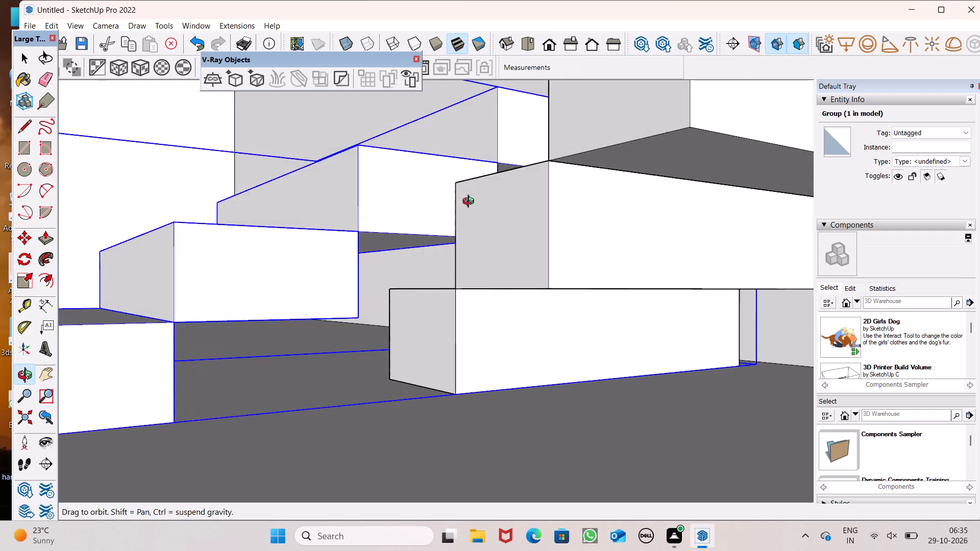
middle_drag(471, 203, 549, 278)
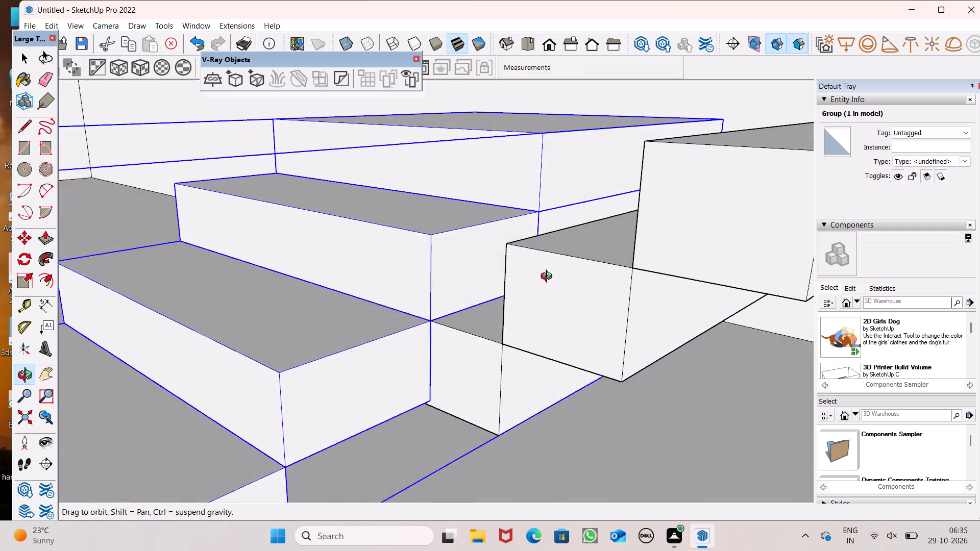
middle_drag(549, 278, 554, 282)
scroll(406, 284, down, 6)
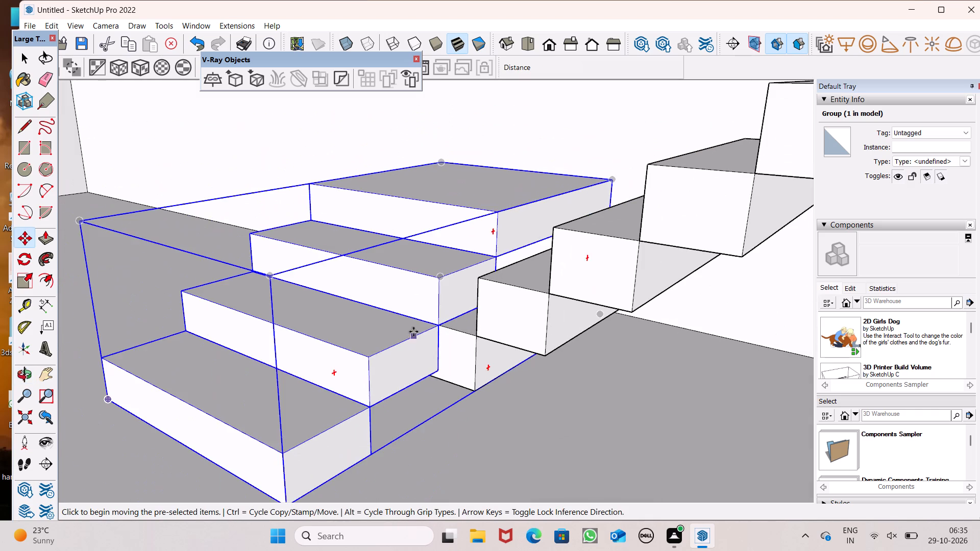
scroll(410, 173, up, 3)
click(29, 283)
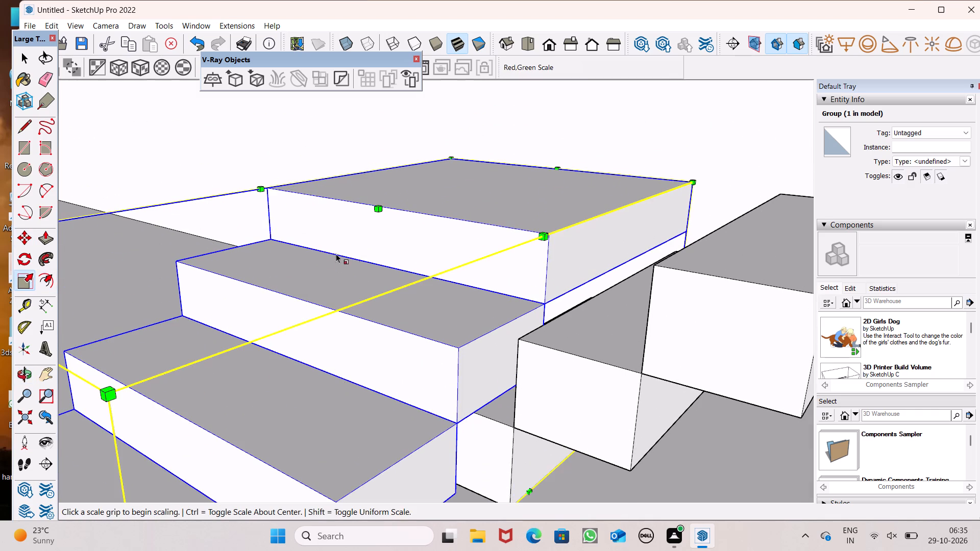
drag(376, 212, 378, 241)
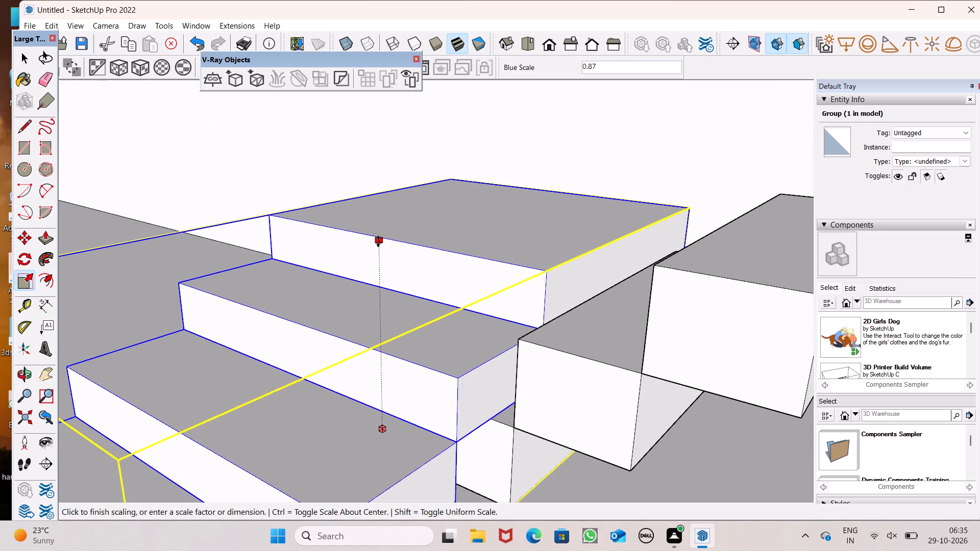
drag(378, 241, 379, 244)
Examine from several low angles how the landing stair group's steps line up with the existing staircase.
middle_drag(499, 319, 455, 281)
scroll(499, 319, up, 1)
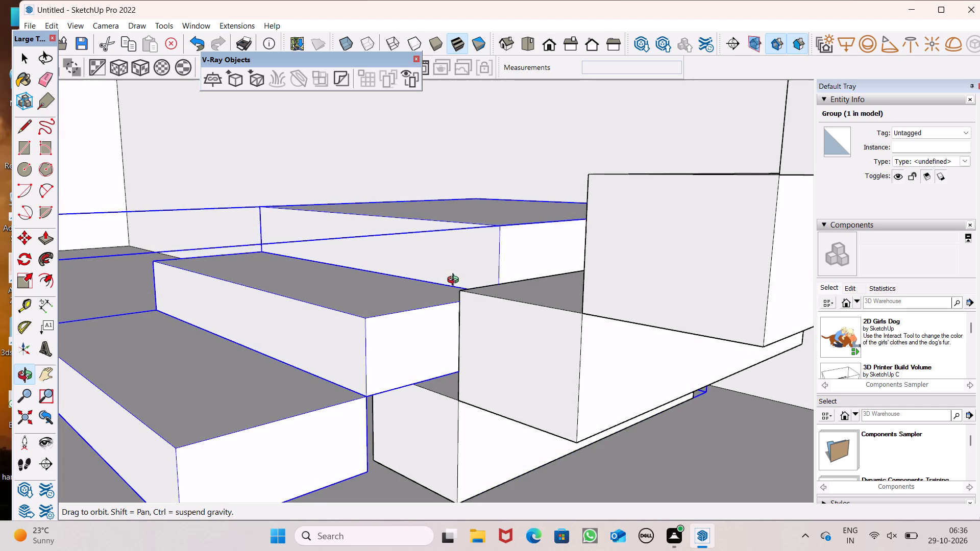
middle_drag(455, 281, 455, 282)
scroll(458, 295, down, 6)
middle_drag(504, 414, 472, 399)
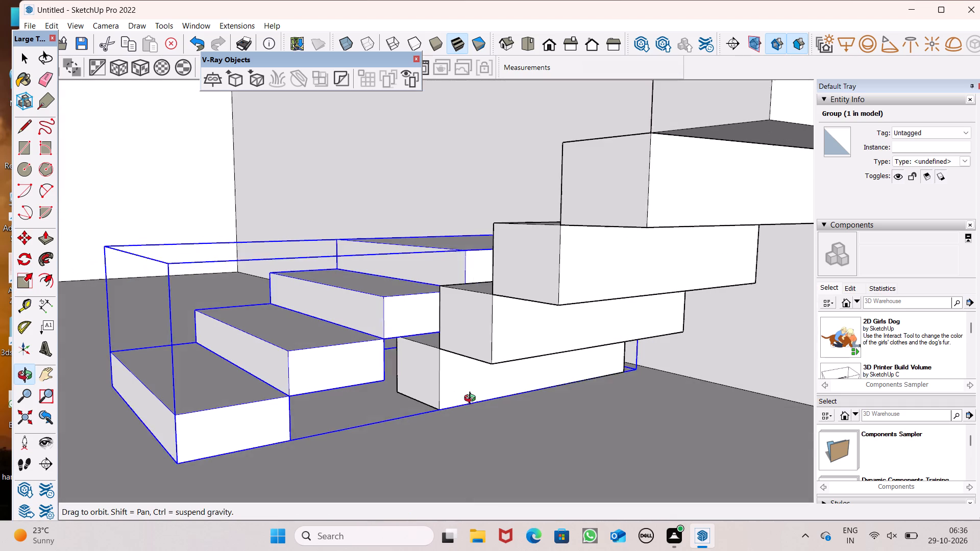
middle_drag(472, 399, 474, 399)
scroll(363, 345, down, 2)
middle_drag(373, 357, 478, 348)
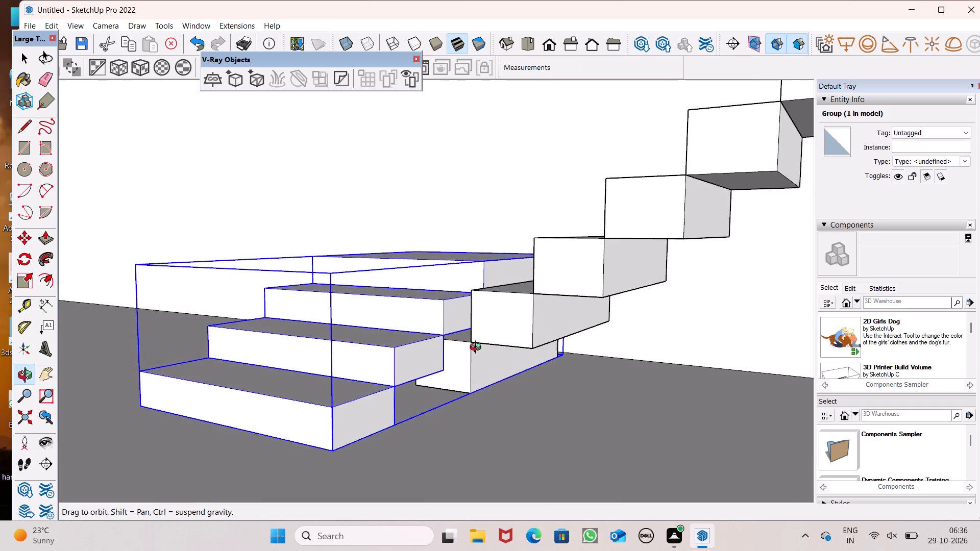
middle_drag(478, 348, 483, 359)
scroll(297, 304, down, 2)
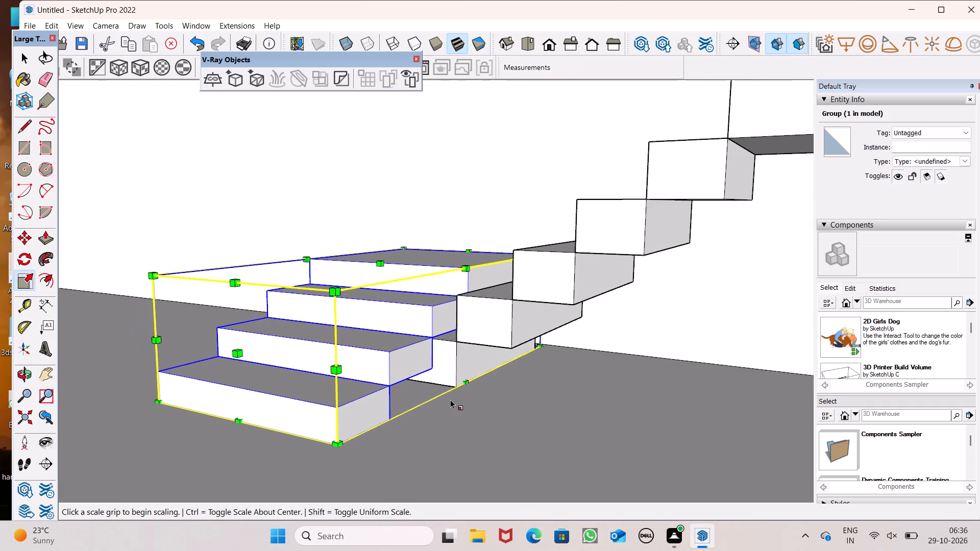
scroll(426, 368, up, 5)
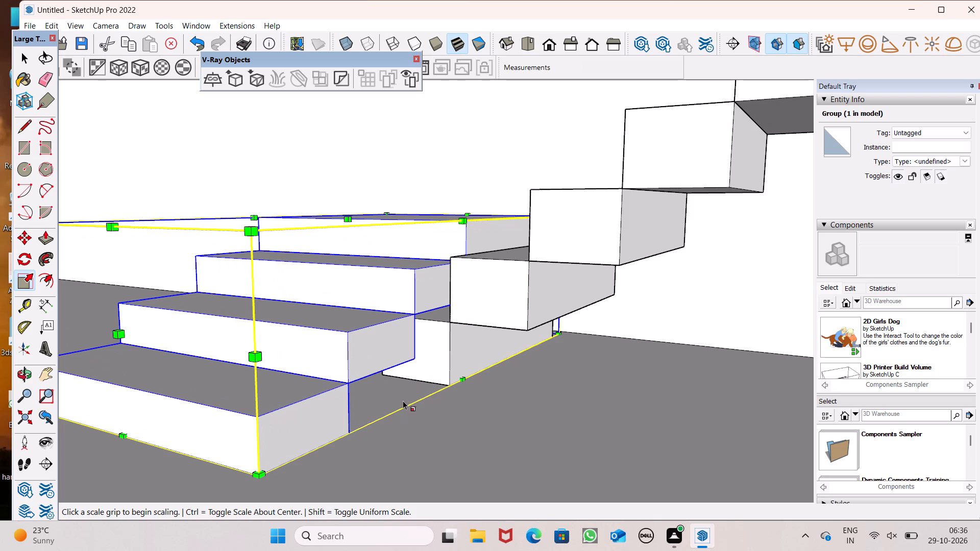
scroll(362, 273, down, 6)
scroll(257, 249, down, 15)
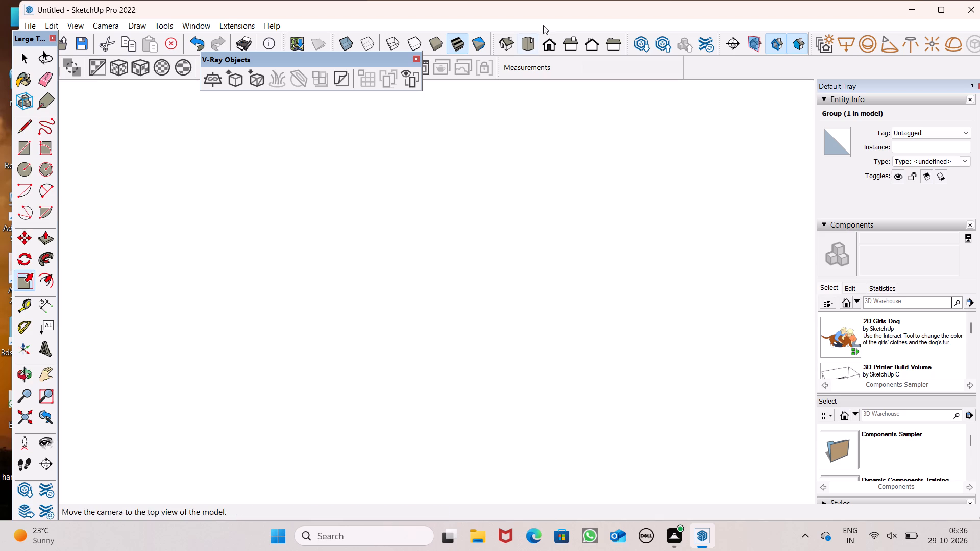
Move the existing long staircase group out of the building to the open ground beside the side wall.
click(559, 49)
scroll(422, 334, down, 14)
middle_drag(393, 370, 405, 372)
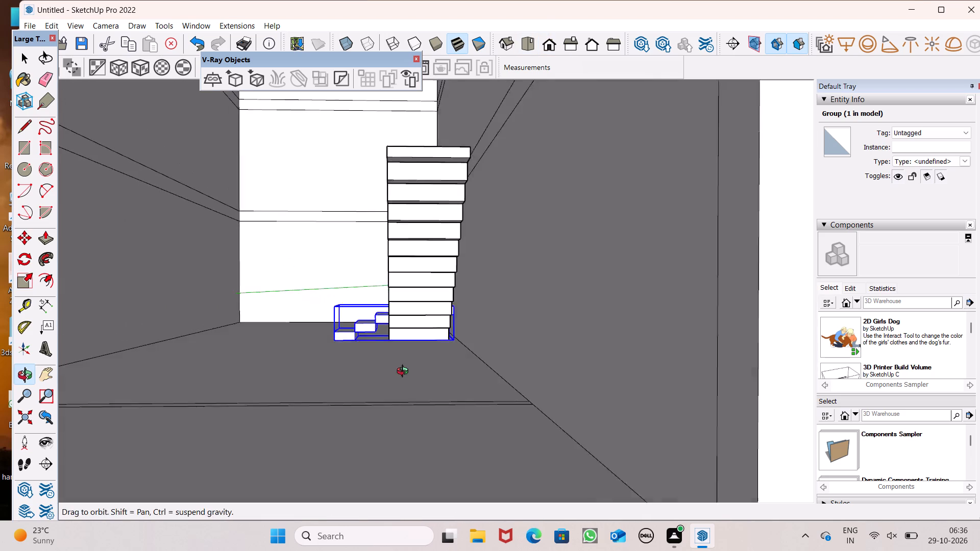
middle_drag(405, 372, 411, 373)
key(space)
scroll(359, 350, down, 7)
middle_drag(379, 377, 389, 395)
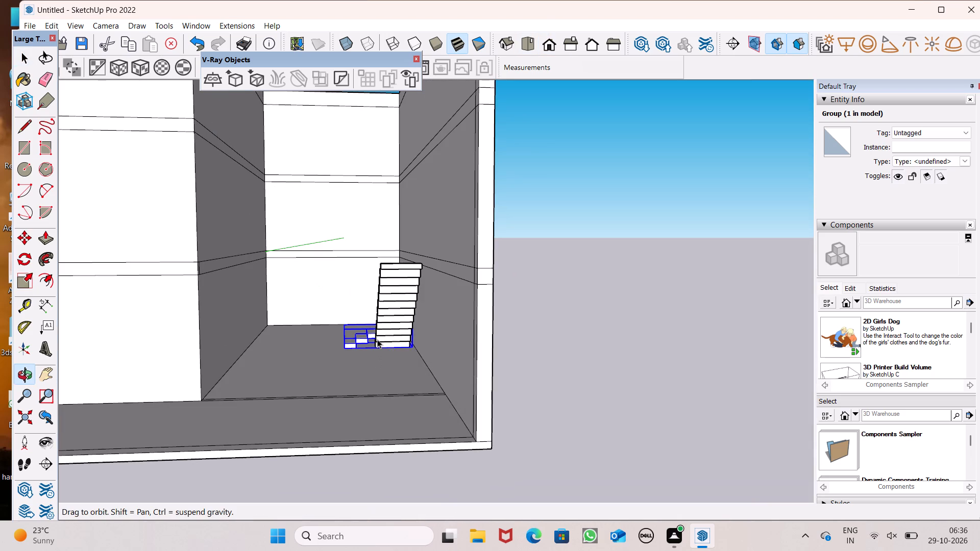
click(400, 324)
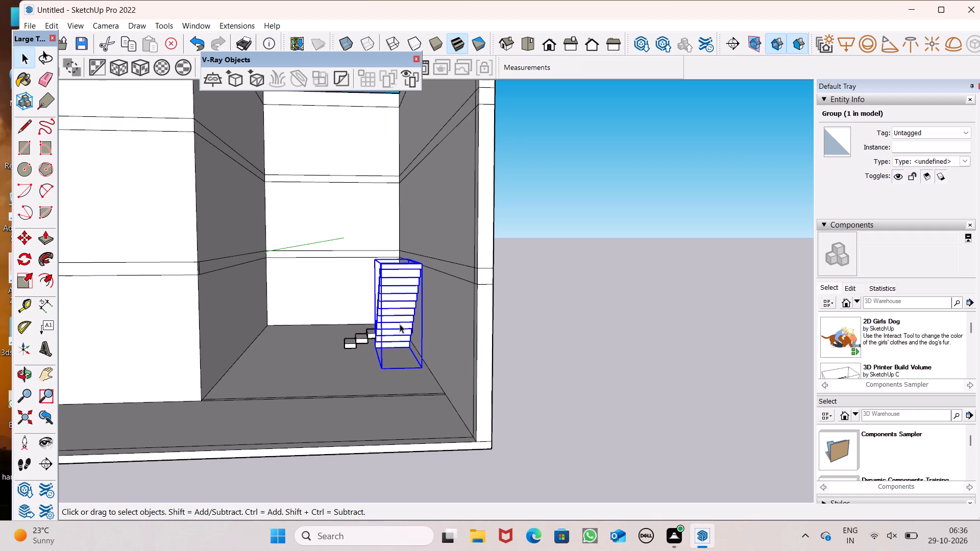
key(m)
key(Return)
drag(410, 342, 411, 342)
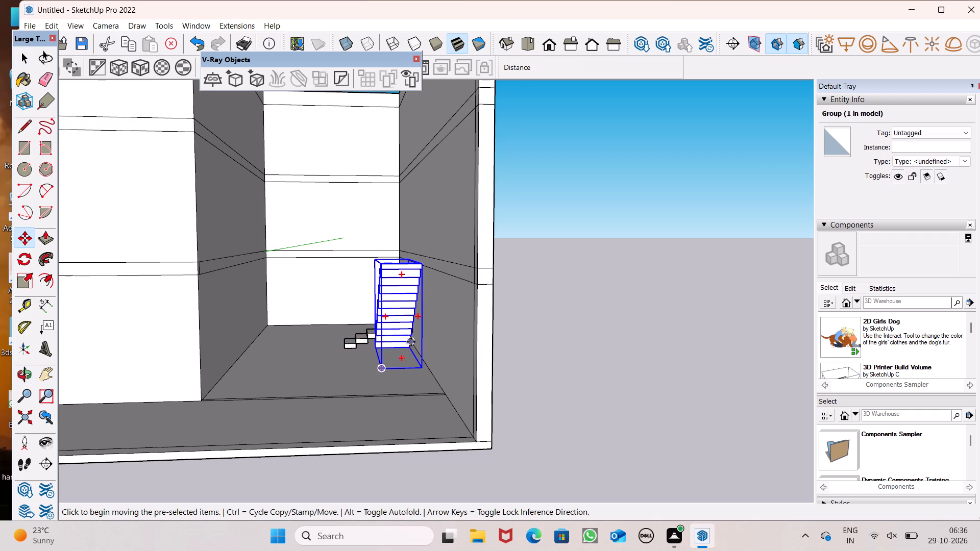
drag(411, 342, 699, 356)
key(space)
click(638, 392)
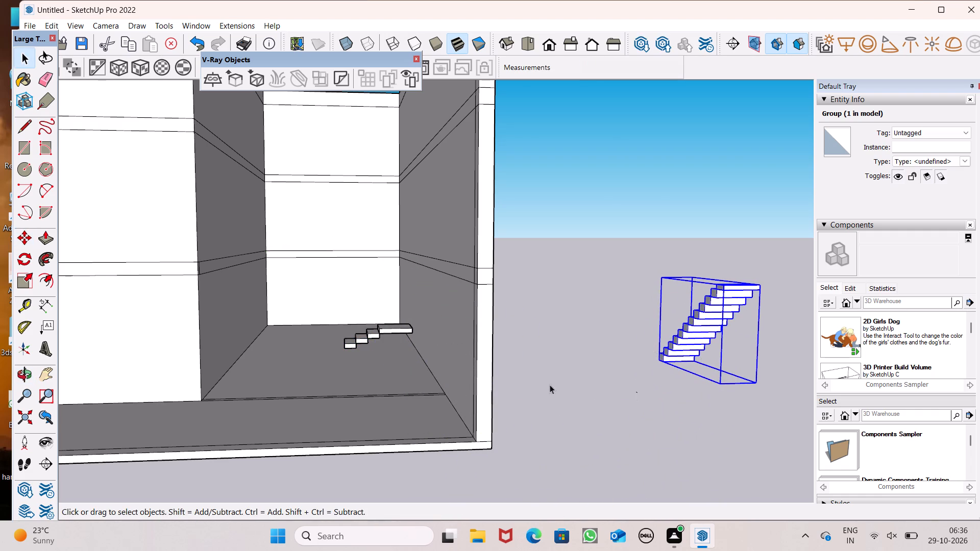
Move the landing stair group out of the building, placing it next to the relocated long staircase.
click(376, 329)
key(m)
key(Return)
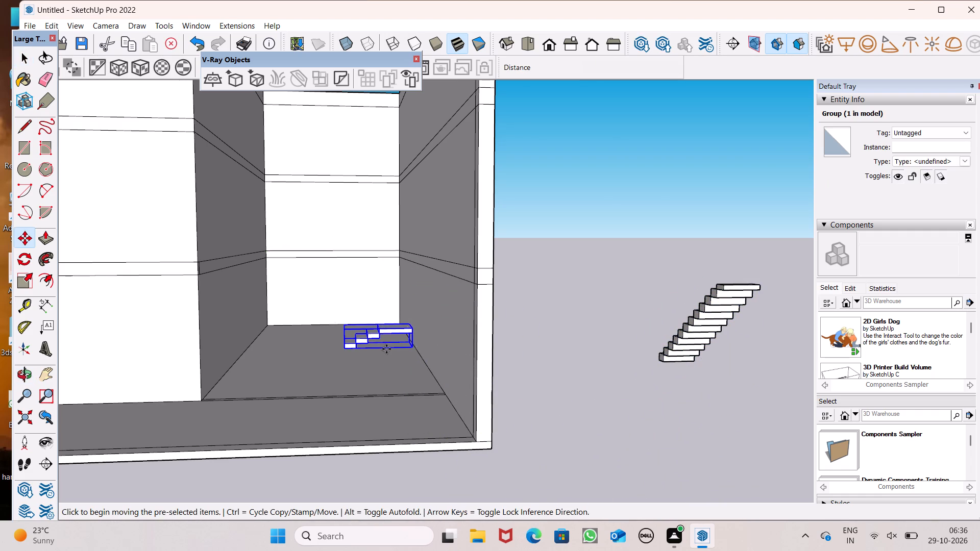
drag(395, 335, 635, 308)
key(space)
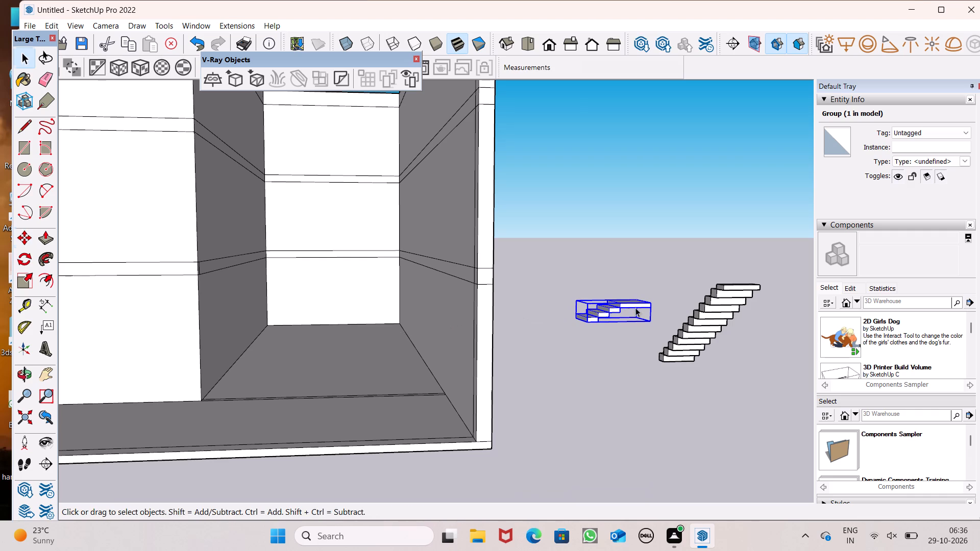
click(613, 346)
Explode the landing stair group into its separate step and landing groups.
middle_drag(718, 371, 676, 499)
scroll(698, 399, up, 1)
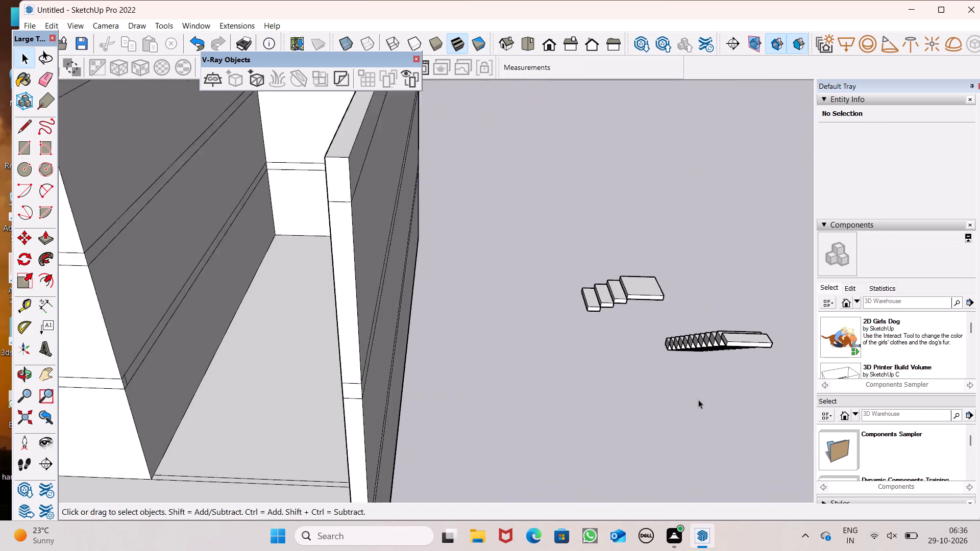
scroll(698, 399, up, 5)
scroll(611, 266, up, 7)
click(584, 262)
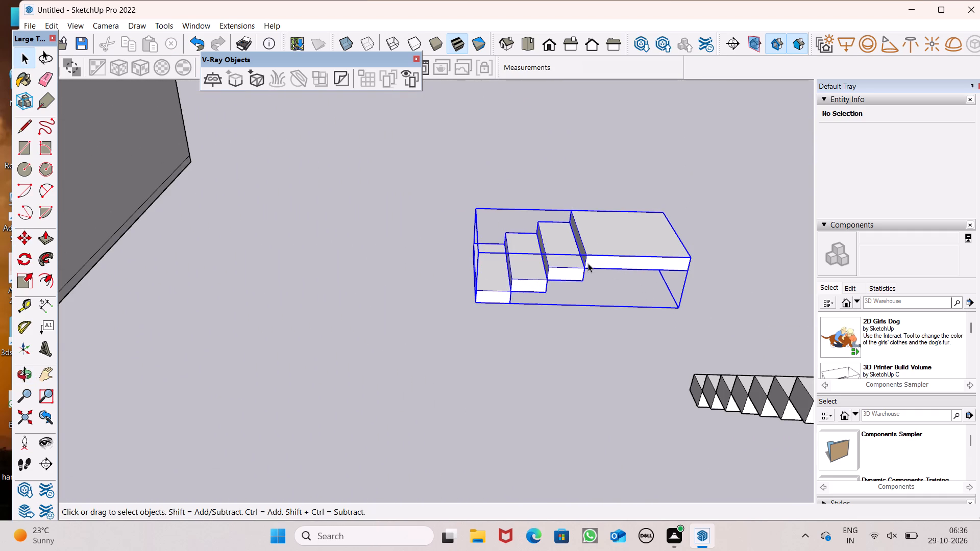
right_click(589, 264)
click(634, 87)
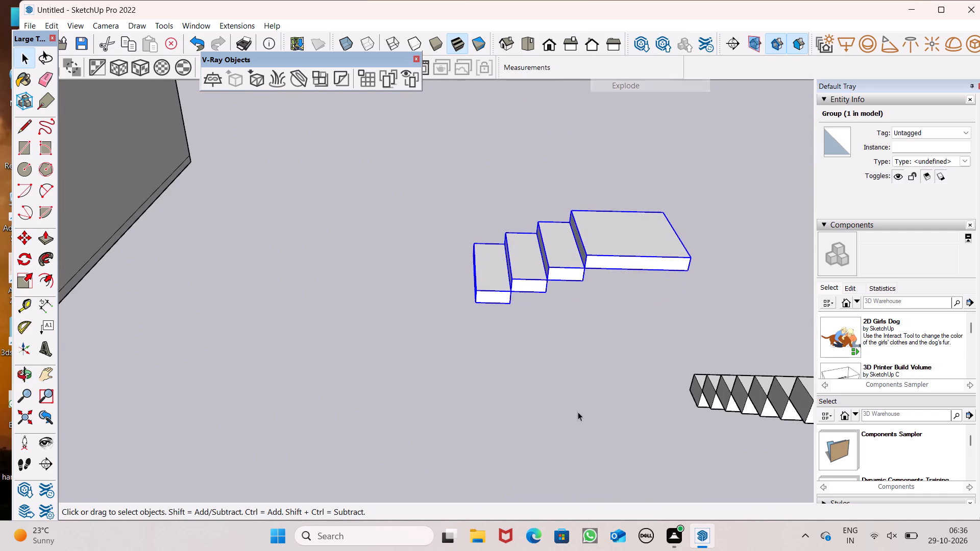
click(545, 441)
Explode the three step groups and the landing group together into loose geometry.
scroll(601, 344, up, 6)
ctrl+click(363, 248)
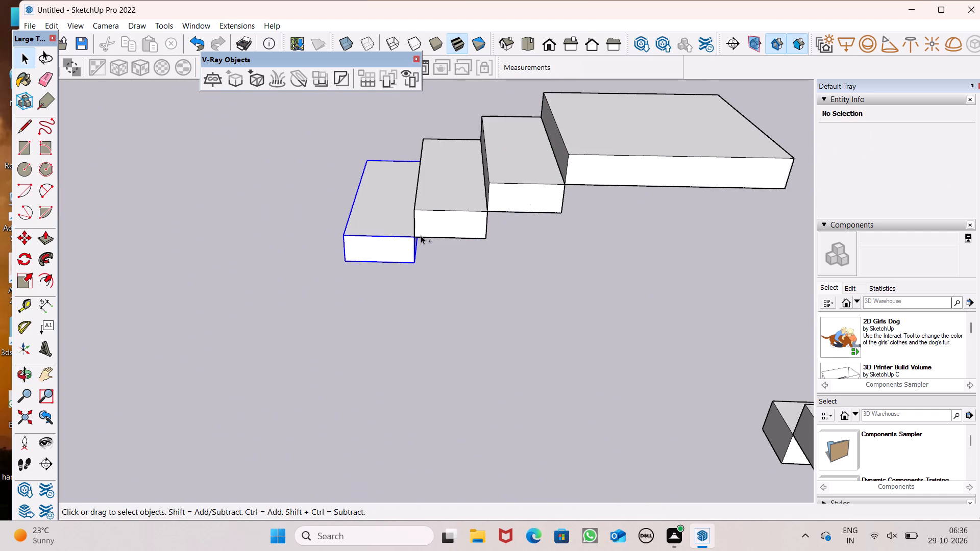
ctrl+click(469, 195)
ctrl+click(502, 174)
ctrl+click(594, 134)
ctrl+right_click(594, 133)
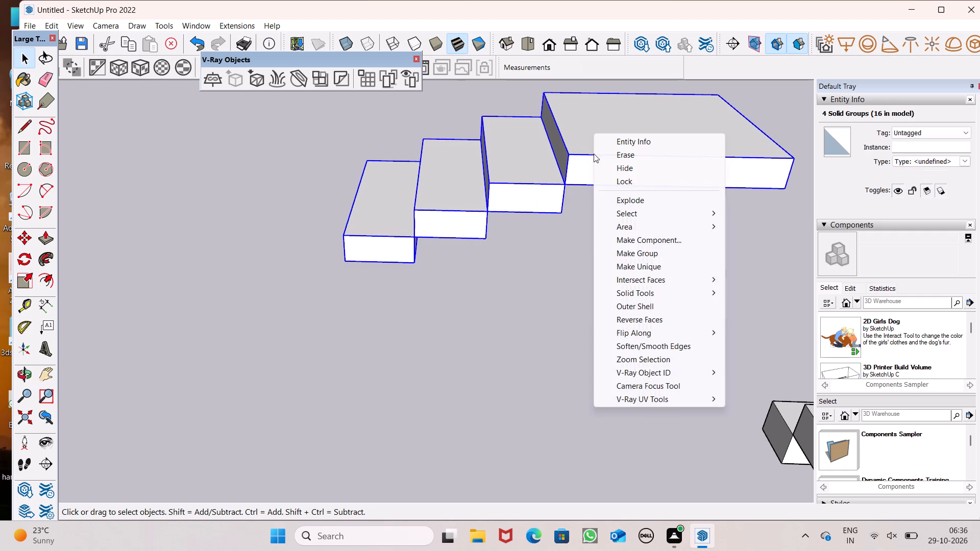
ctrl+click(630, 202)
click(589, 258)
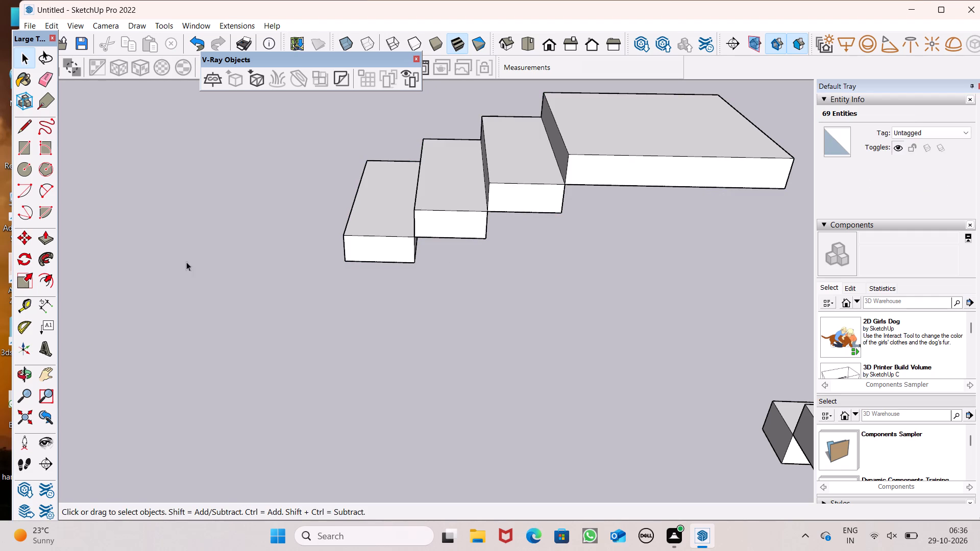
Close the landing stair's side with a base line and a vertical line about 1' 8" from the landing corner, erasing the excess line.
click(22, 135)
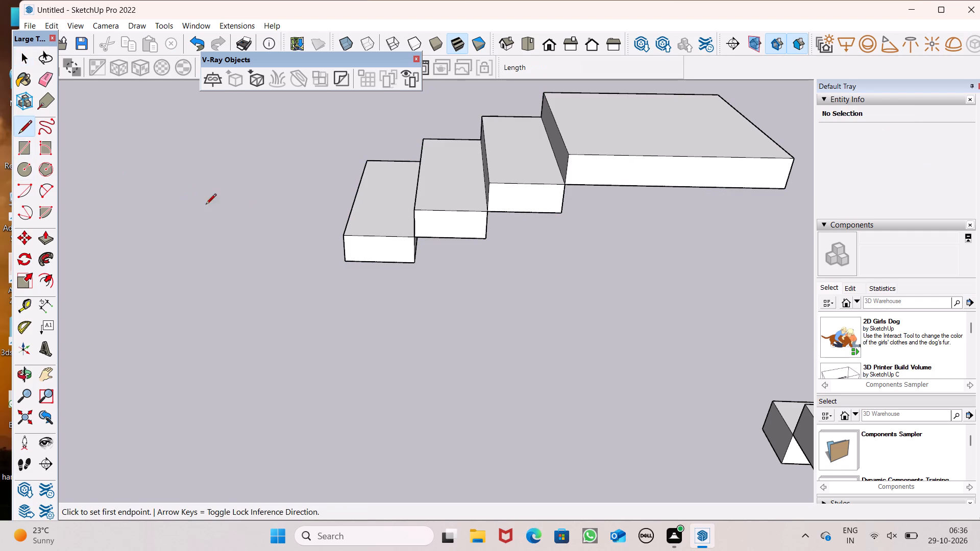
click(414, 261)
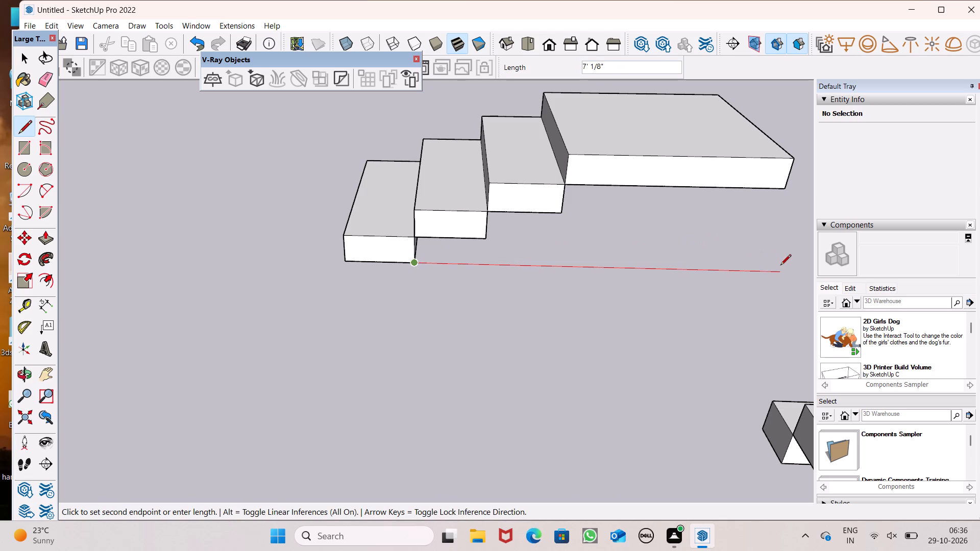
scroll(649, 240, down, 5)
scroll(733, 258, up, 5)
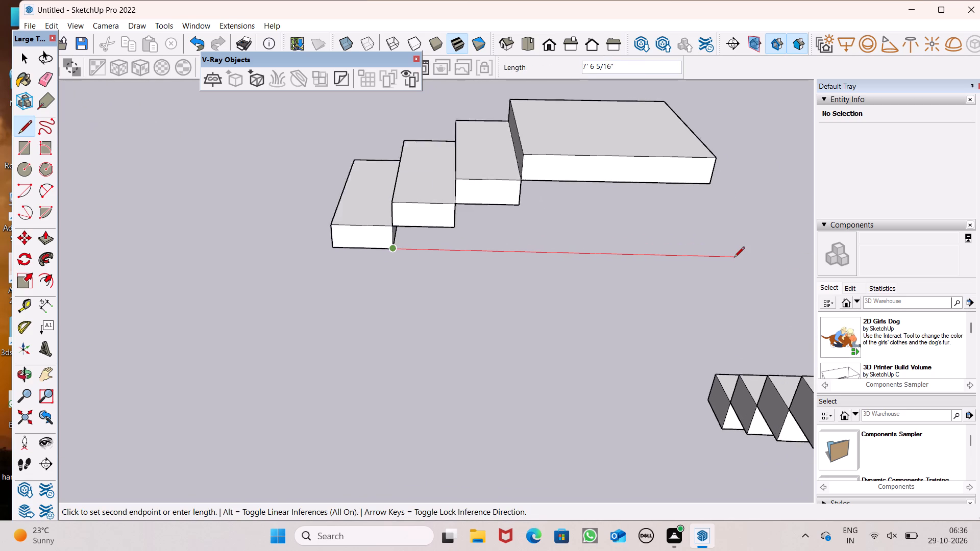
click(741, 253)
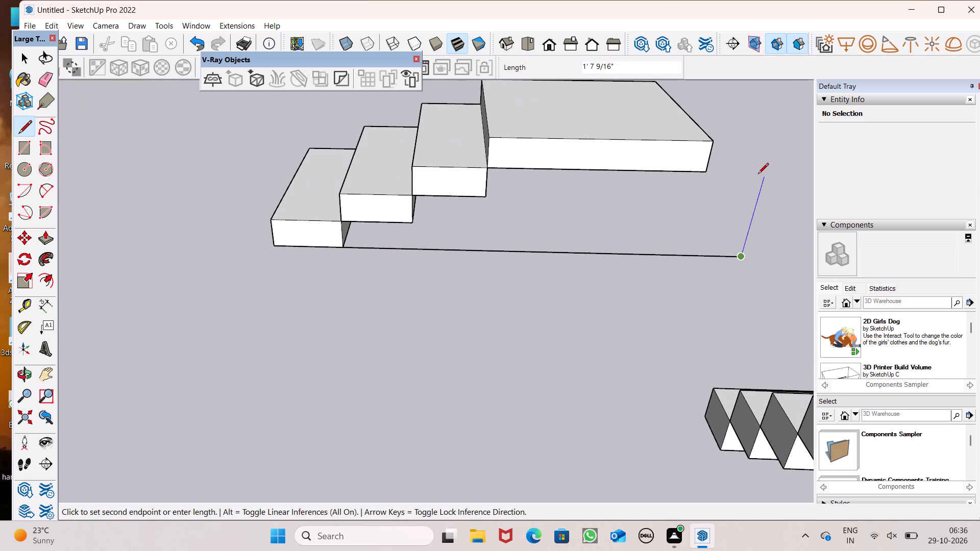
key(space)
click(18, 131)
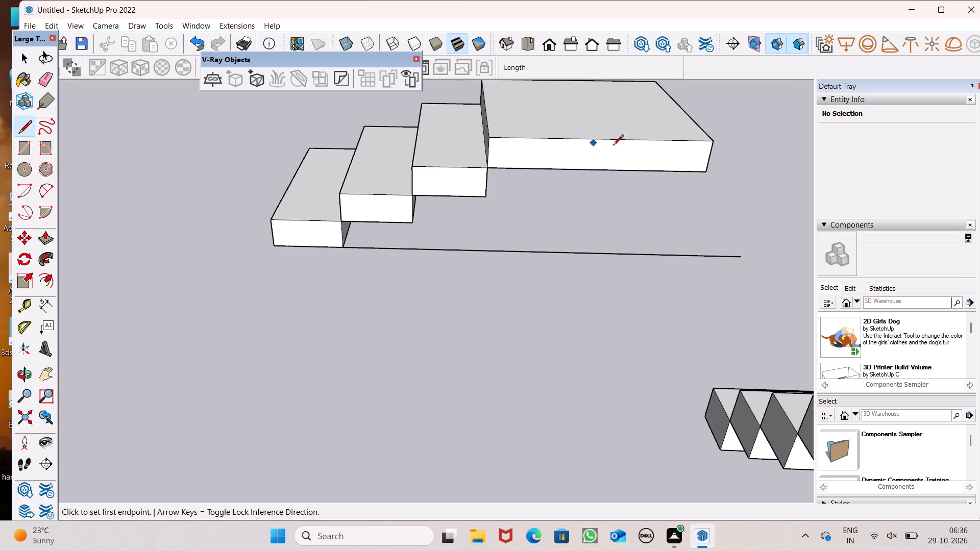
drag(705, 174, 703, 179)
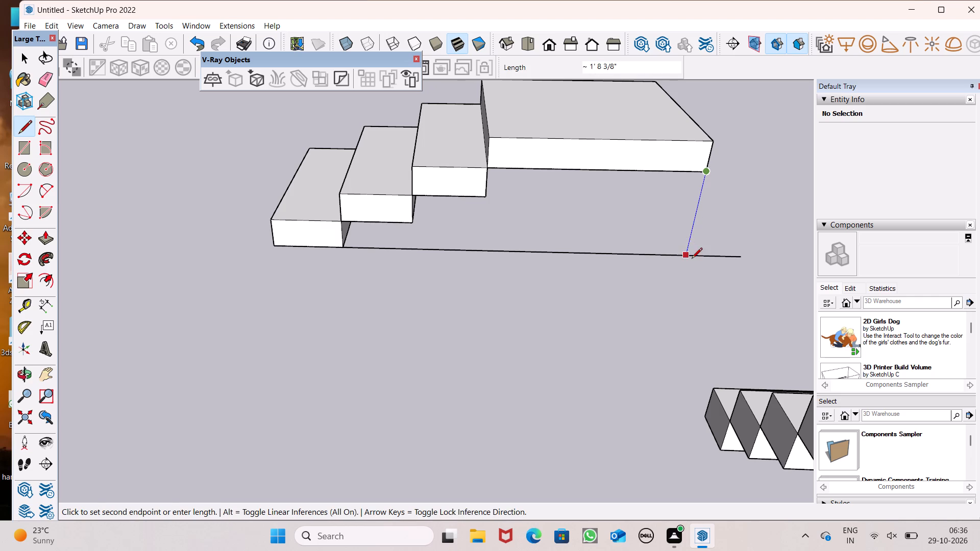
click(685, 251)
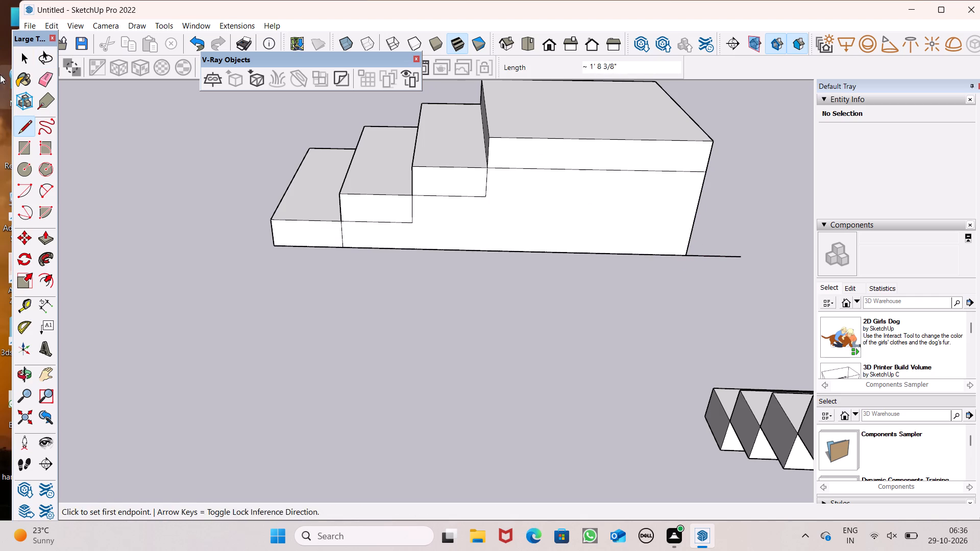
click(50, 78)
drag(722, 251, 717, 260)
Explode the long staircase's nested groups until each step is a separate group.
scroll(424, 256, down, 2)
middle_drag(400, 392, 524, 340)
scroll(347, 254, down, 4)
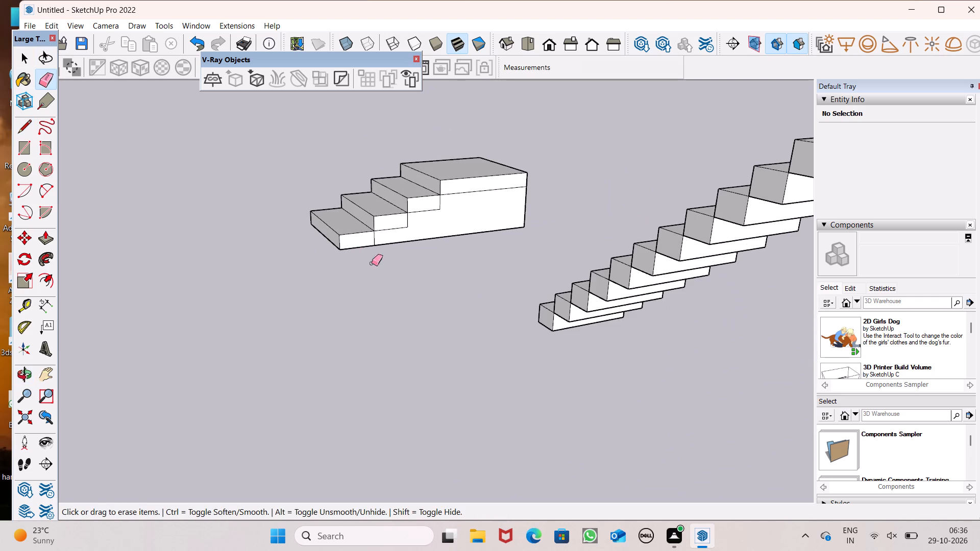
scroll(518, 263, up, 6)
scroll(338, 260, down, 5)
key(space)
middle_drag(297, 299, 397, 332)
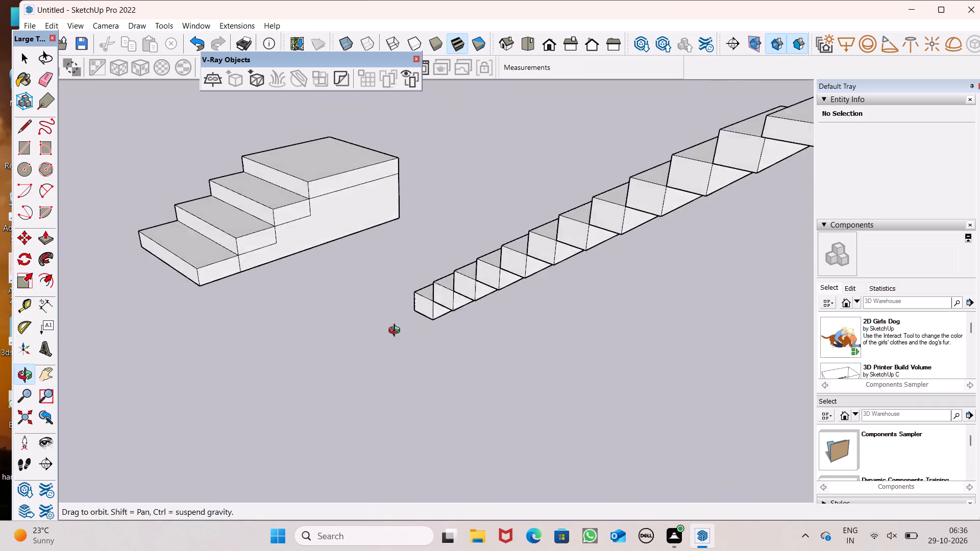
middle_drag(397, 332, 459, 339)
click(471, 270)
right_click(470, 269)
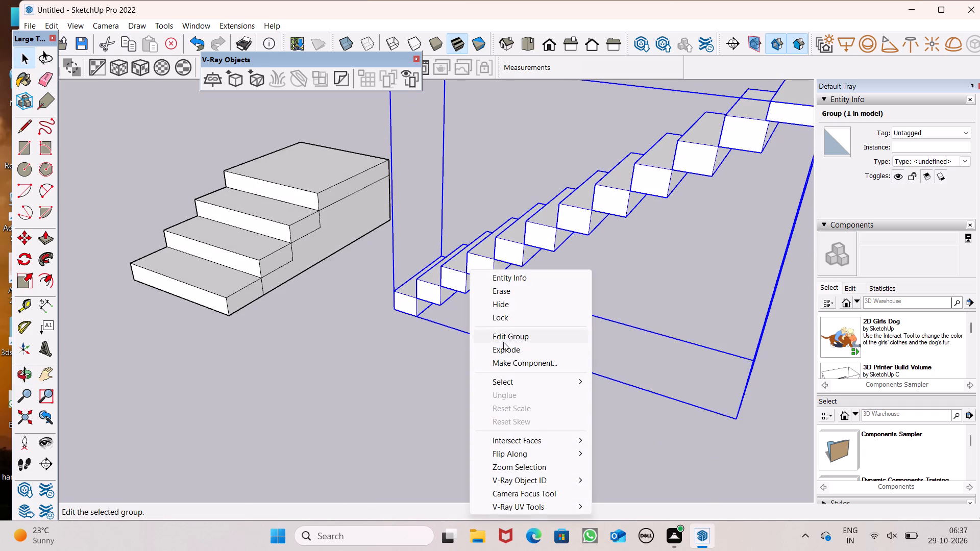
click(503, 342)
click(469, 372)
click(436, 273)
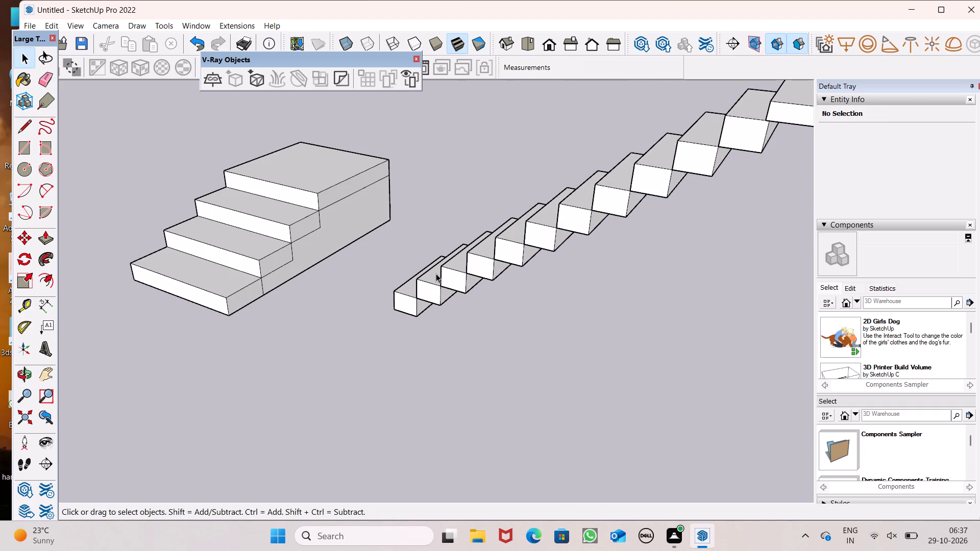
right_click(448, 273)
click(471, 353)
click(399, 384)
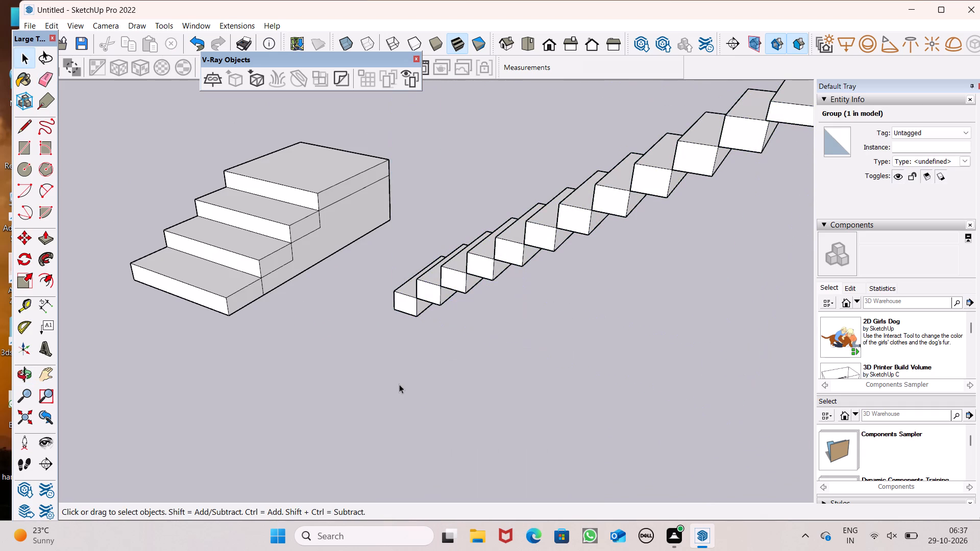
click(449, 290)
right_click(449, 288)
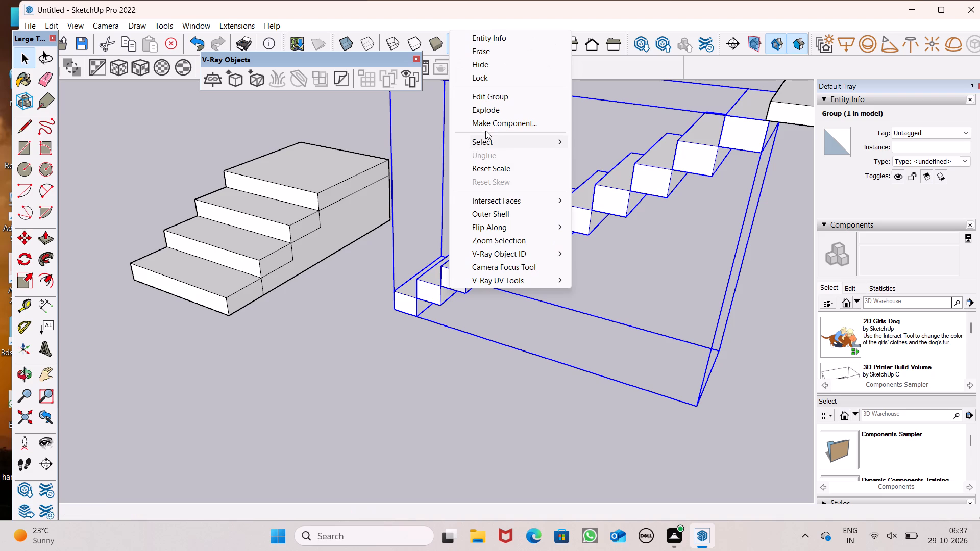
click(482, 111)
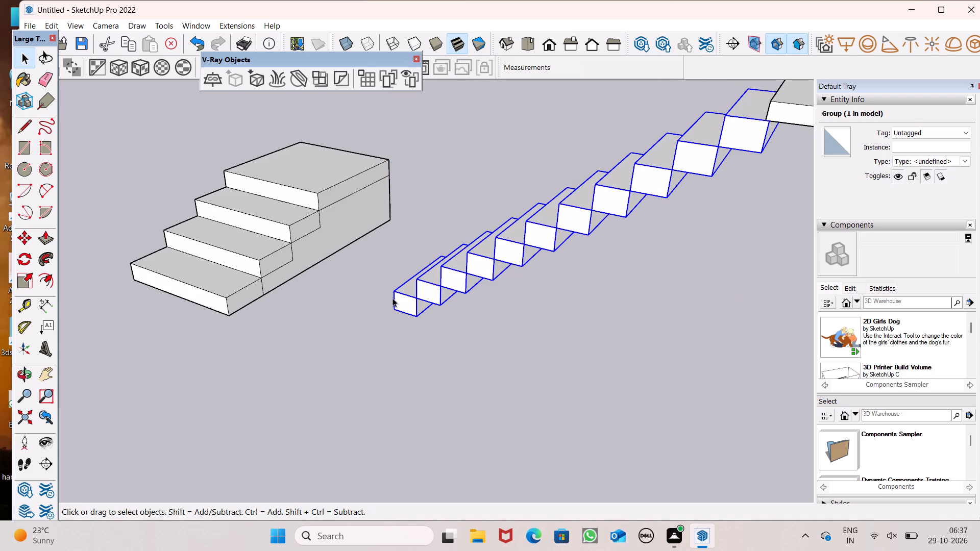
Delete the lowest step of the long staircase.
click(417, 325)
click(414, 295)
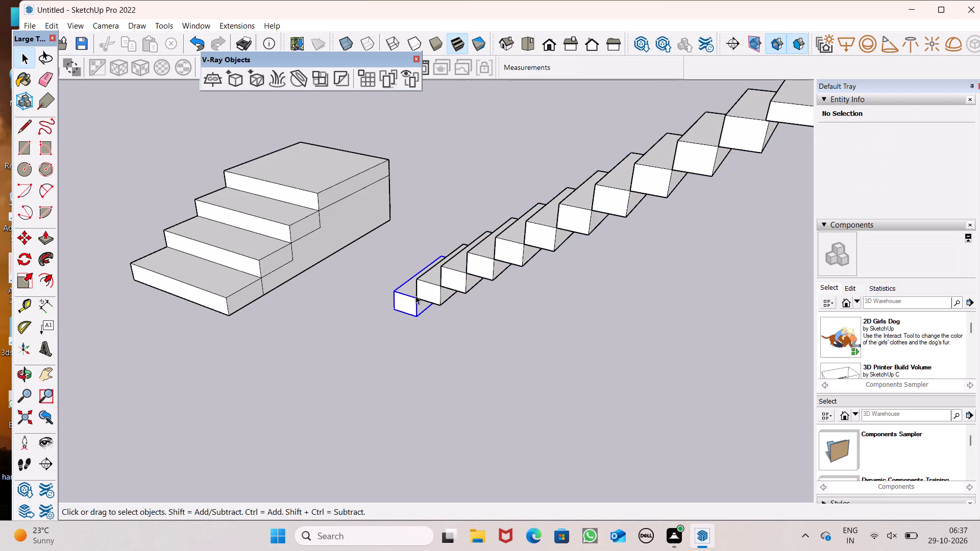
key(Delete)
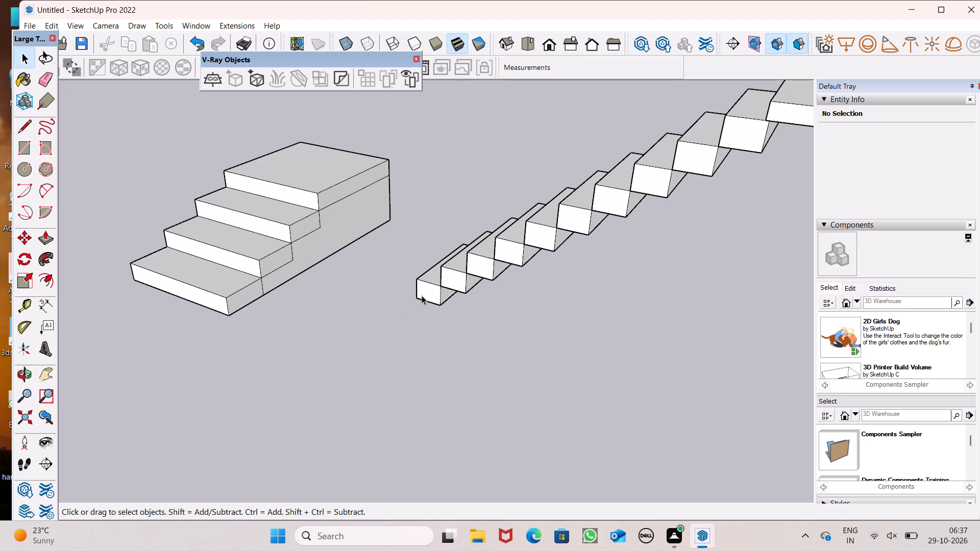
Explode all eleven remaining step groups of the long staircase together into loose geometry.
click(426, 291)
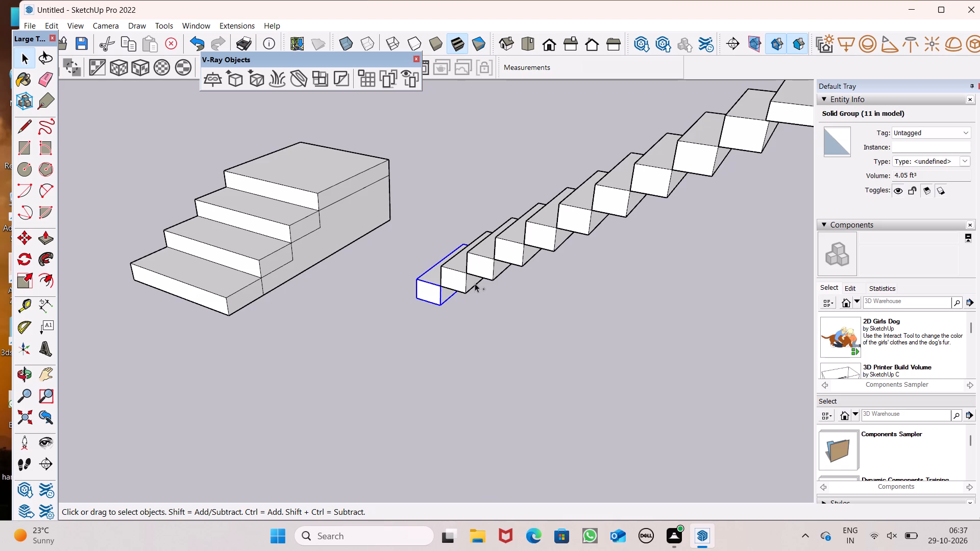
ctrl+click(463, 282)
ctrl+click(480, 260)
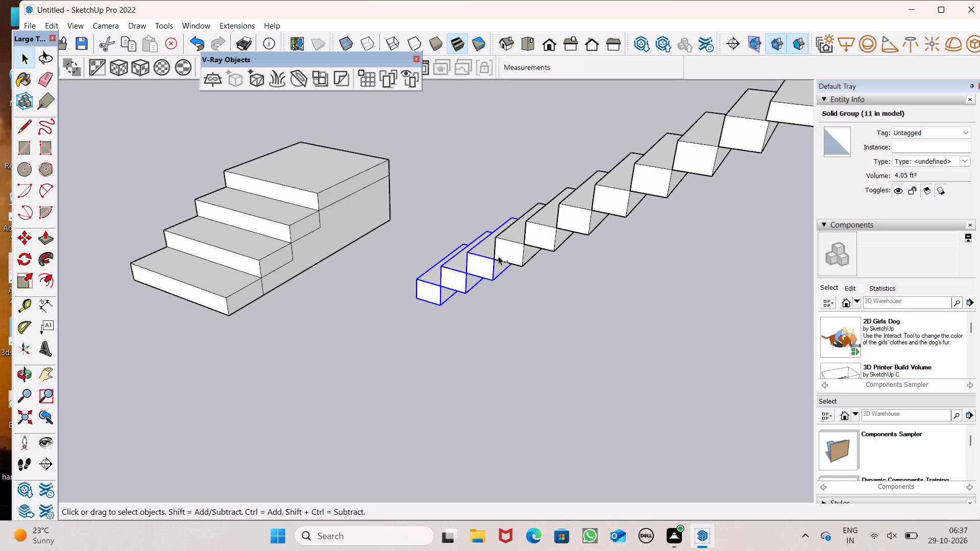
ctrl+click(507, 248)
ctrl+click(552, 226)
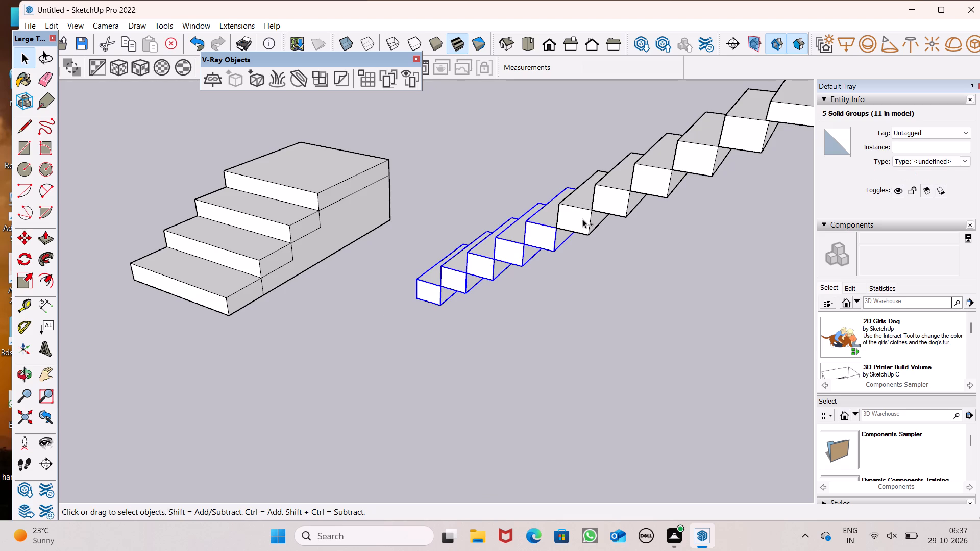
ctrl+click(582, 219)
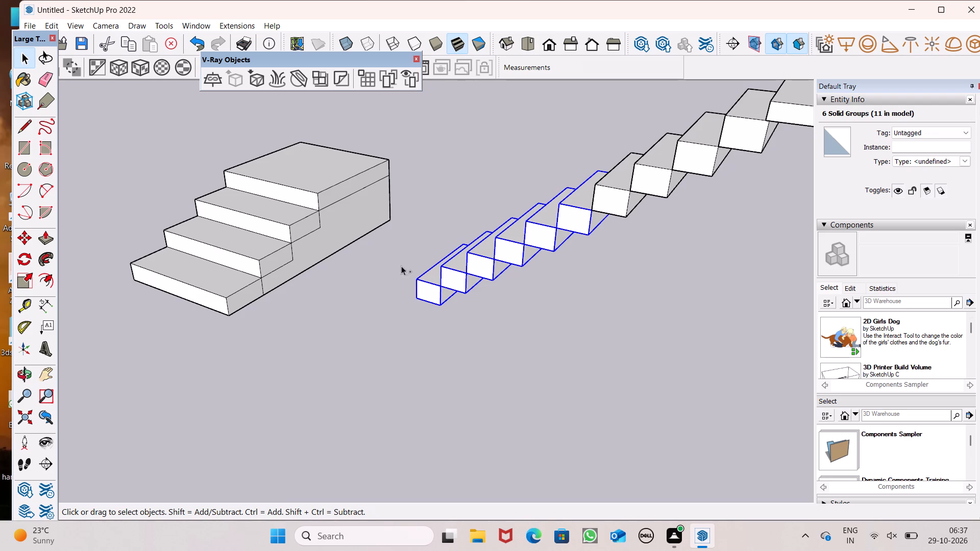
ctrl+scroll(390, 266, down, 3)
ctrl+scroll(580, 196, up, 4)
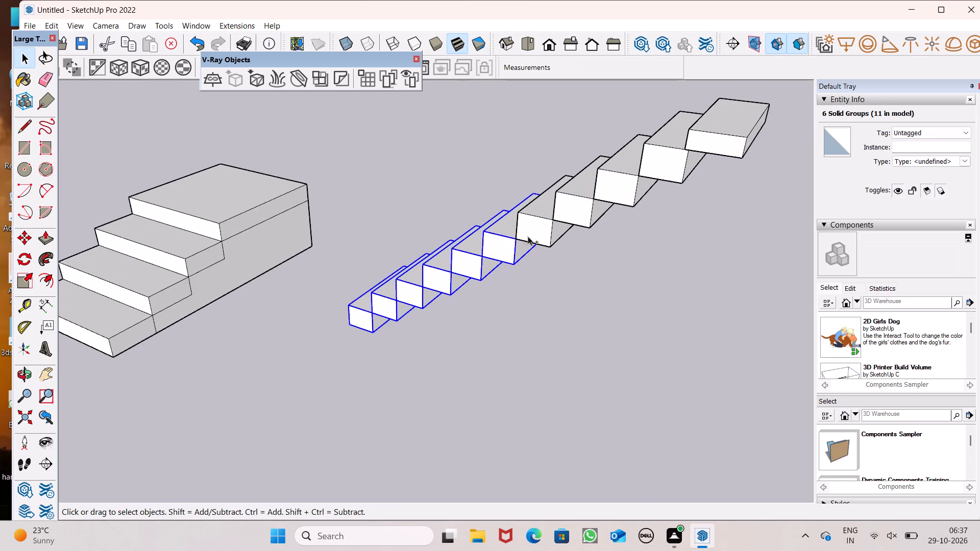
ctrl+click(558, 219)
ctrl+click(538, 209)
ctrl+click(663, 155)
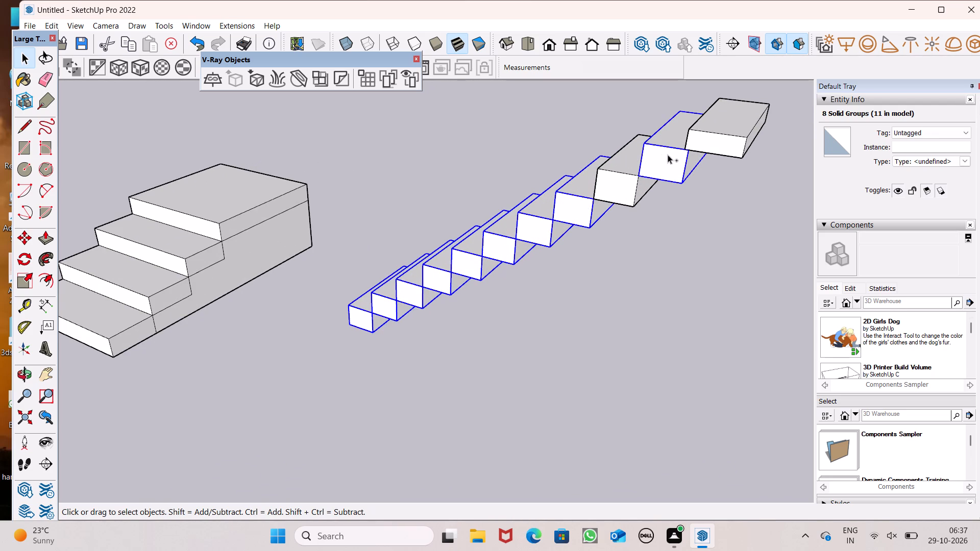
ctrl+click(730, 139)
ctrl+click(629, 184)
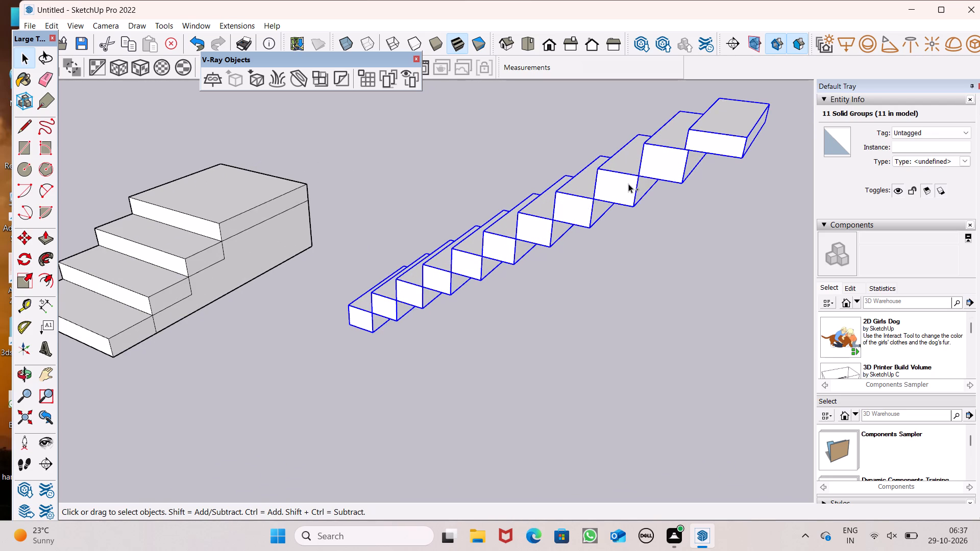
ctrl+right_click(628, 184)
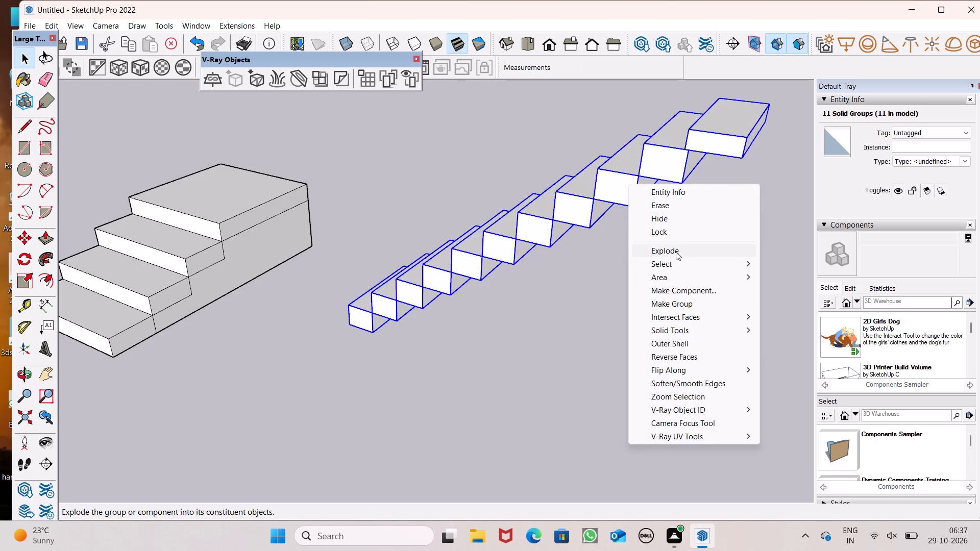
ctrl+click(676, 252)
click(614, 266)
Close the long staircase's side with a base line from the lowest step and a vertical line from the top step, erasing the excess ends.
scroll(610, 267, down, 1)
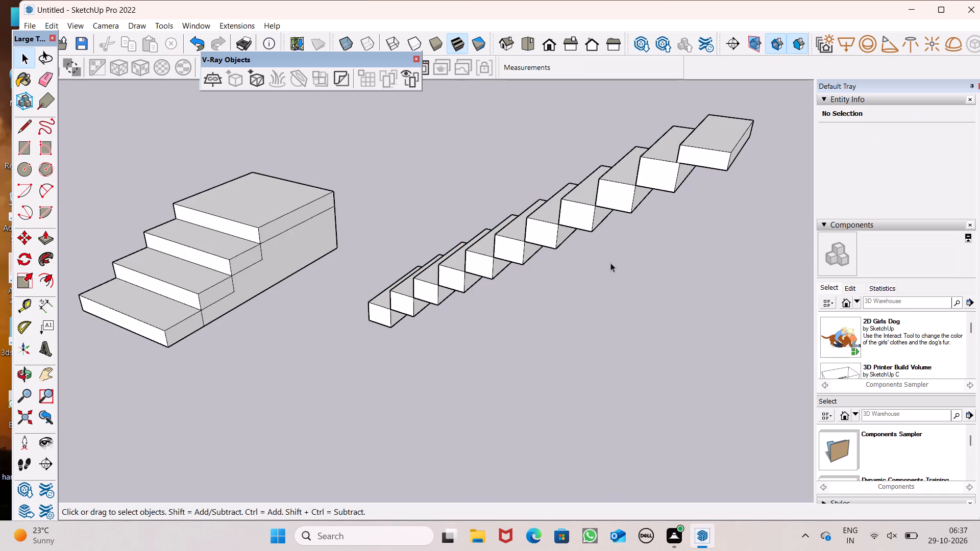
middle_drag(620, 273, 622, 254)
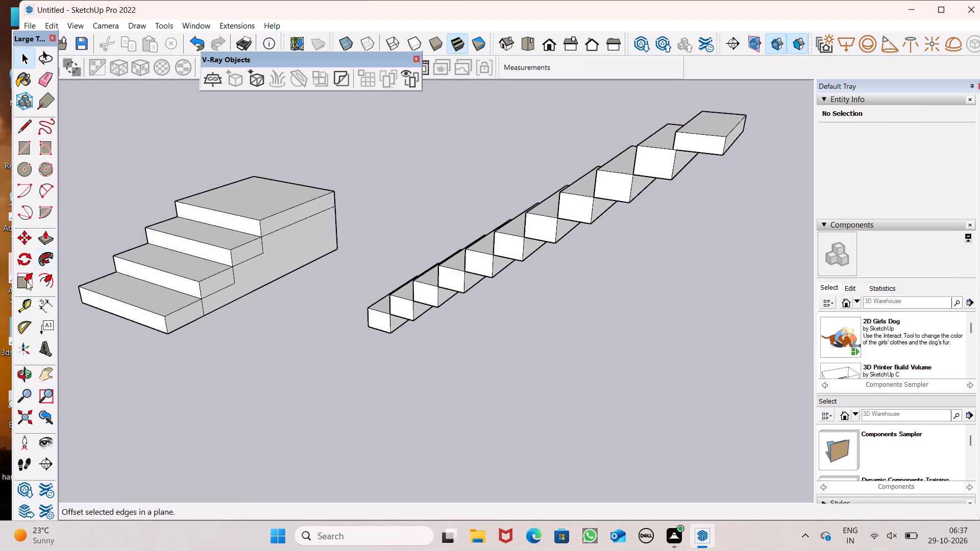
click(29, 124)
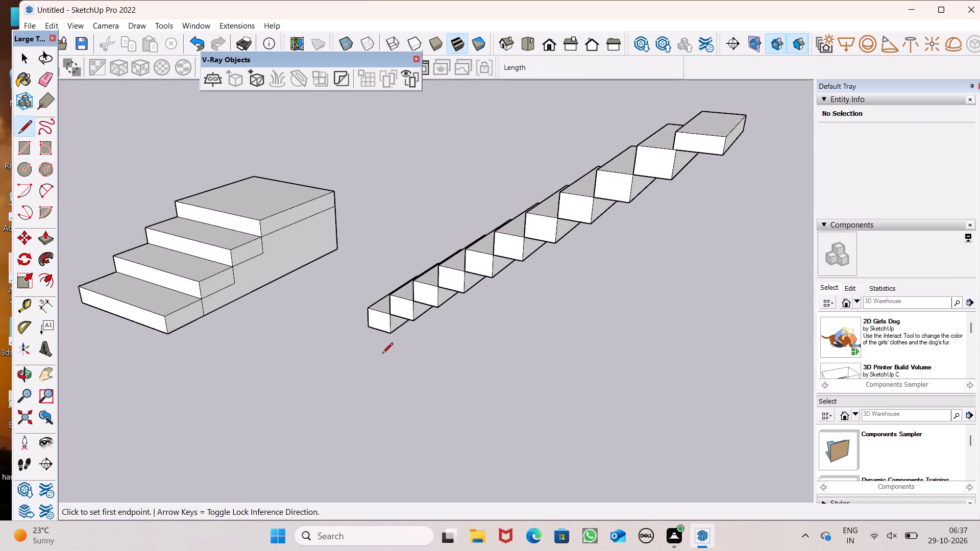
click(387, 335)
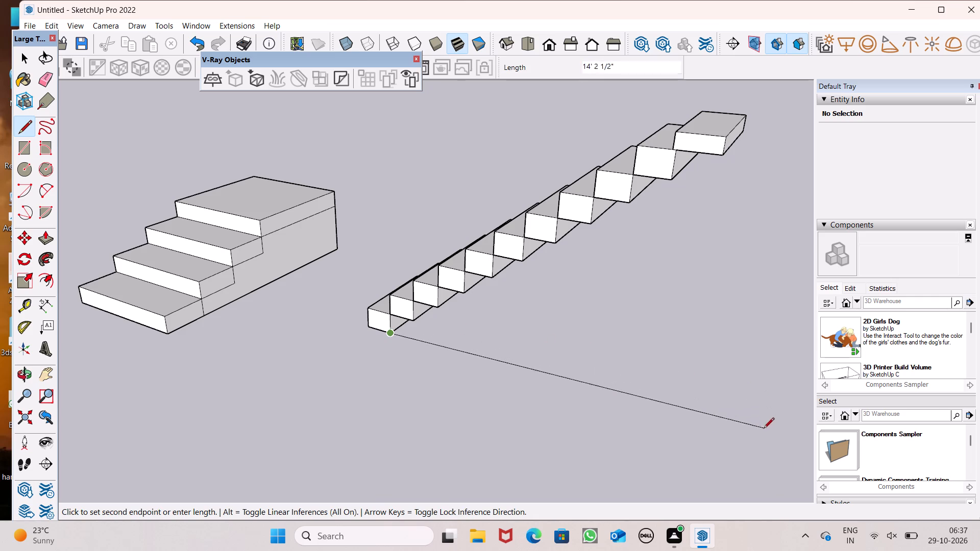
click(752, 440)
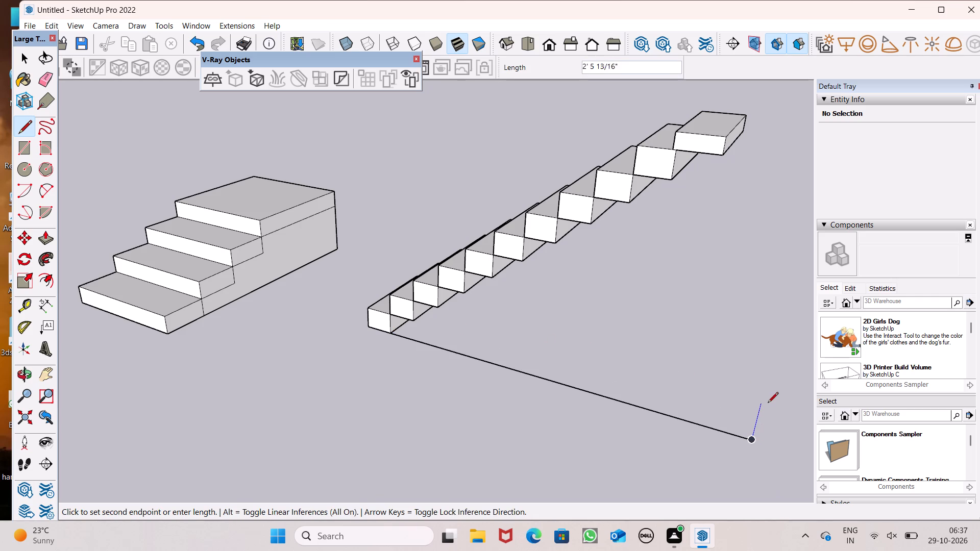
key(space)
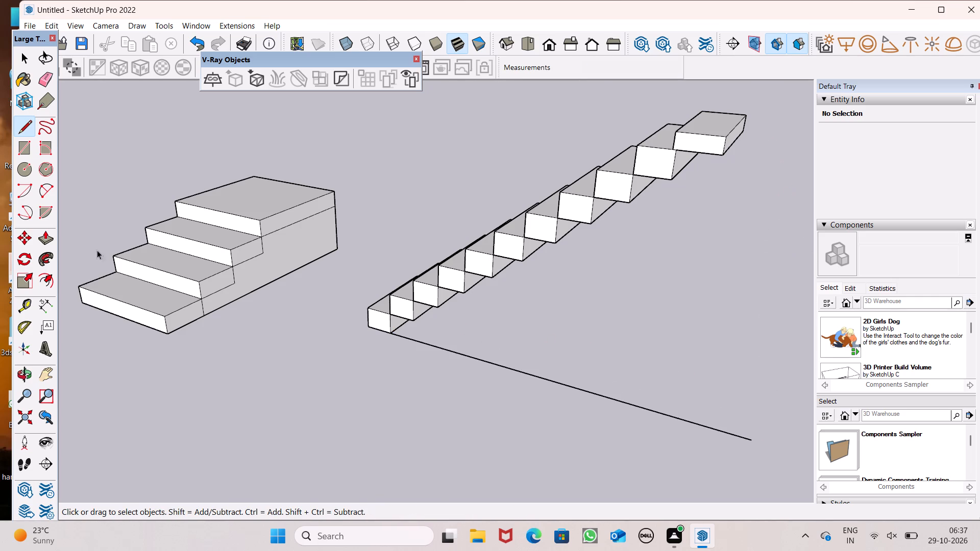
click(15, 129)
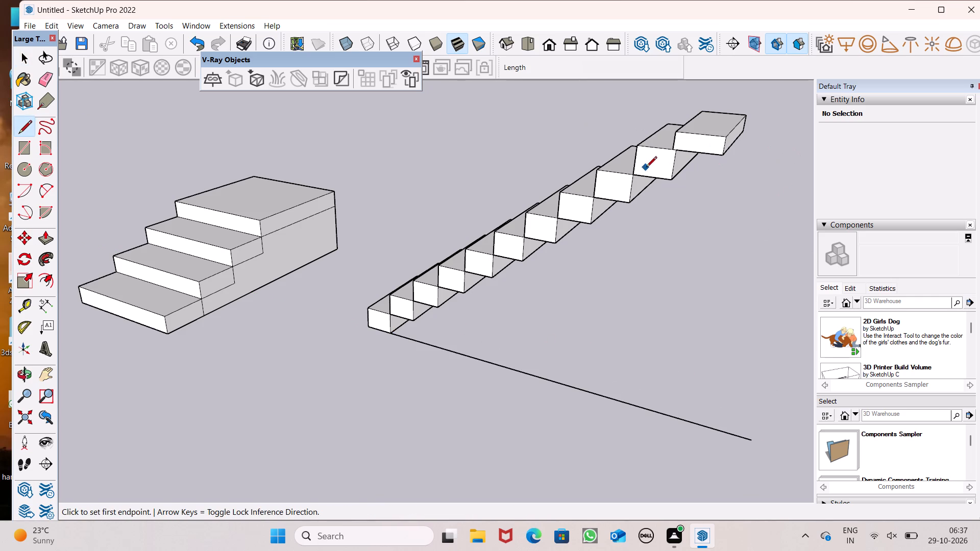
click(721, 155)
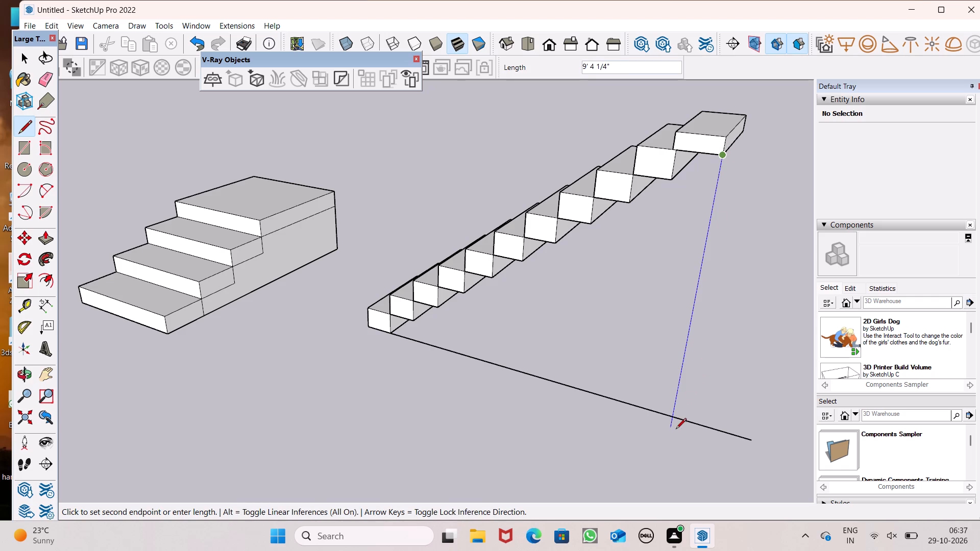
click(675, 441)
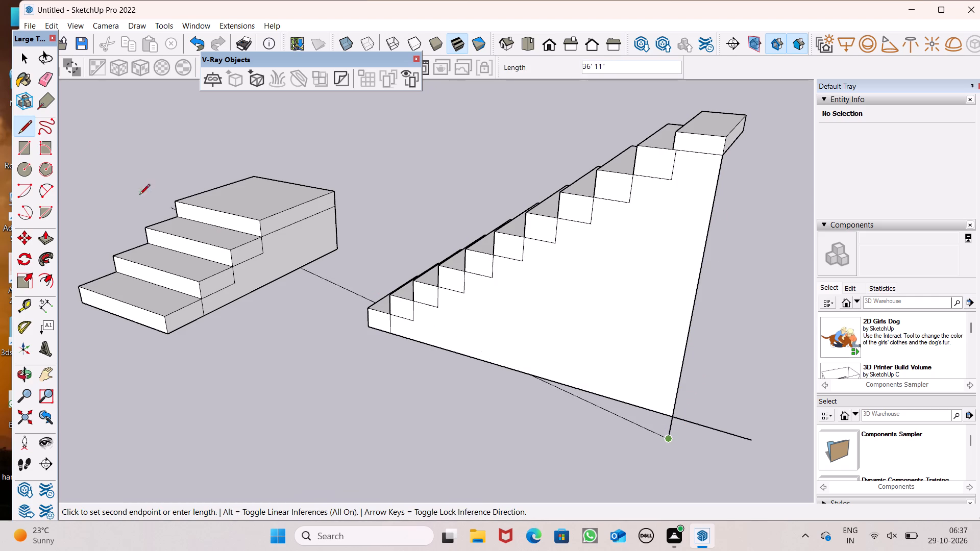
click(41, 82)
drag(704, 416, 701, 429)
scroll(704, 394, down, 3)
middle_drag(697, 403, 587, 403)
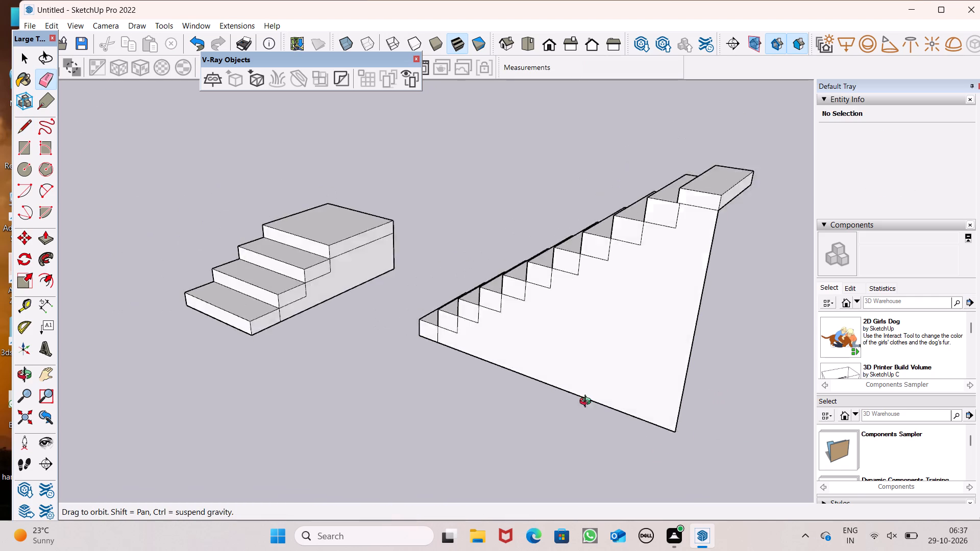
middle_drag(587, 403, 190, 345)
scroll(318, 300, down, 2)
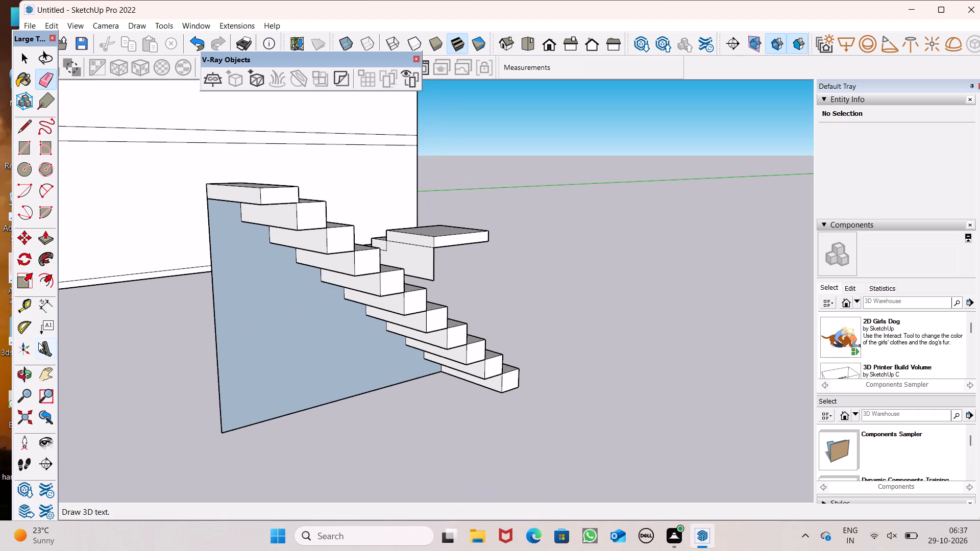
Push/Pull the long staircase's closed side face 4' across the stair's full width to make it solid.
scroll(247, 288, down, 3)
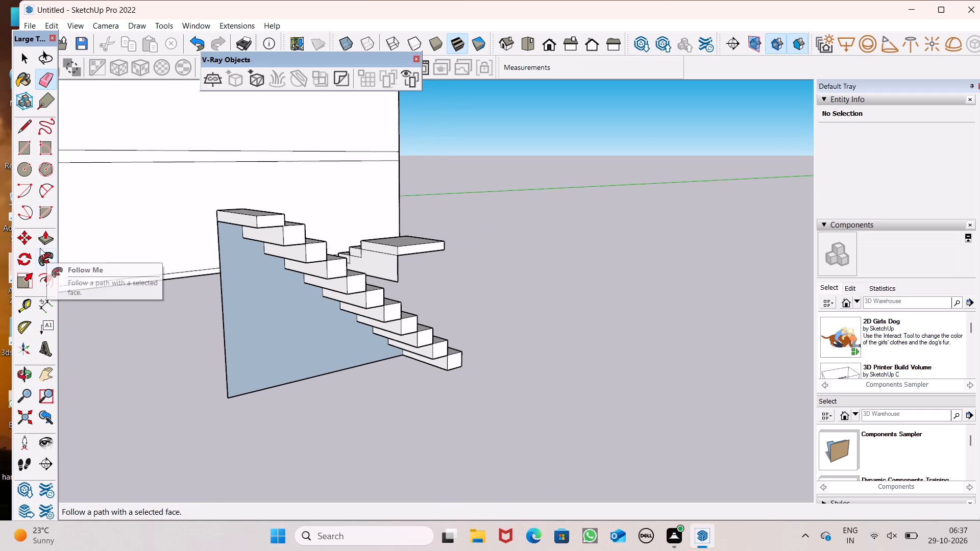
click(43, 240)
scroll(284, 338, up, 2)
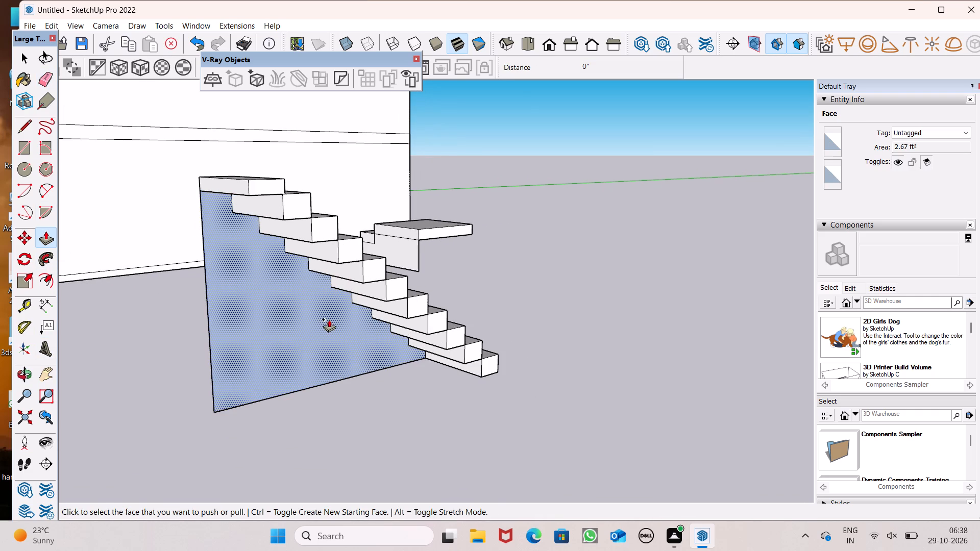
drag(311, 274, 387, 271)
scroll(485, 288, down, 4)
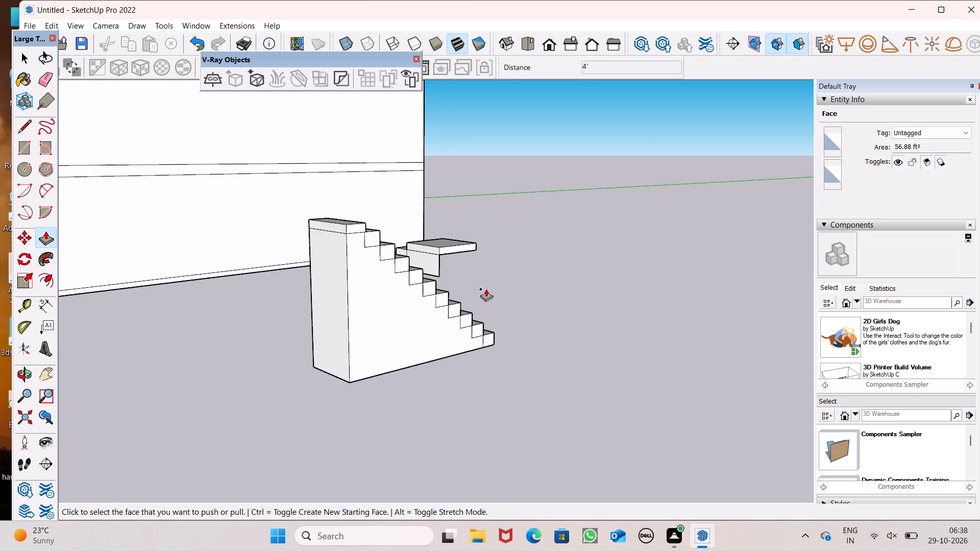
Push/Pull the landing stair's recessed side face across its full width to fill the space beneath the landing and steps.
scroll(486, 289, down, 1)
middle_drag(481, 389, 676, 336)
middle_drag(596, 364, 837, 364)
middle_drag(613, 363, 589, 385)
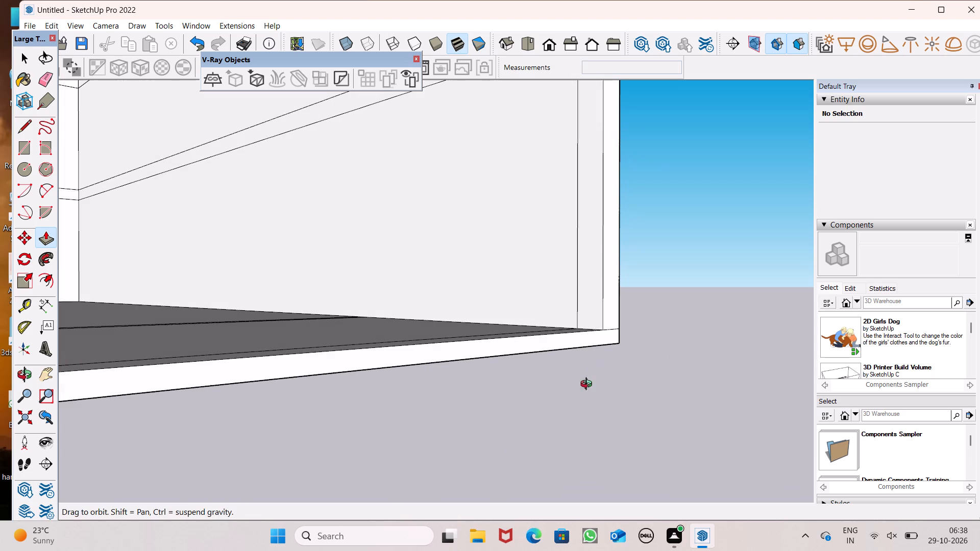
middle_drag(589, 385, 231, 466)
scroll(507, 348, down, 6)
scroll(681, 328, down, 7)
scroll(586, 334, down, 14)
scroll(354, 345, down, 4)
middle_drag(515, 348, 227, 330)
scroll(474, 453, up, 8)
scroll(511, 417, up, 11)
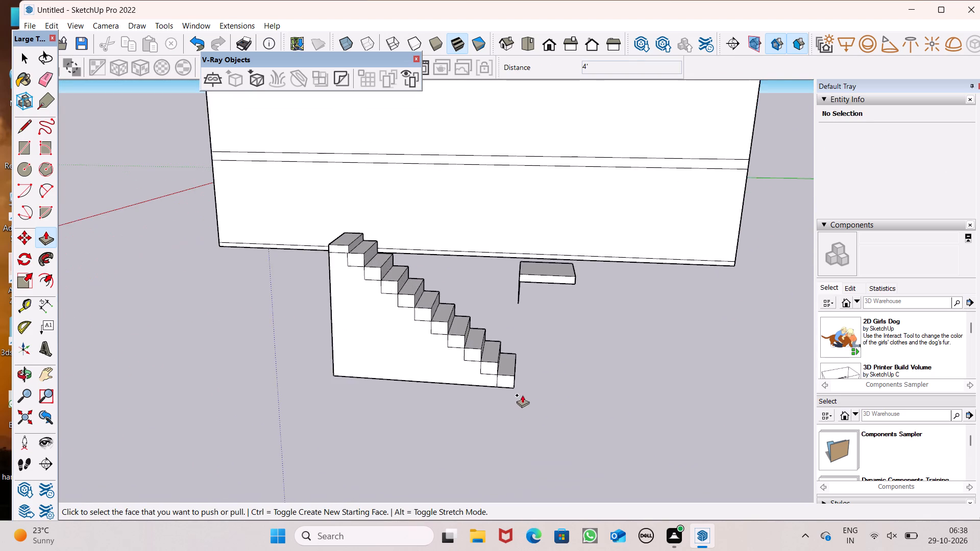
middle_drag(508, 416, 279, 336)
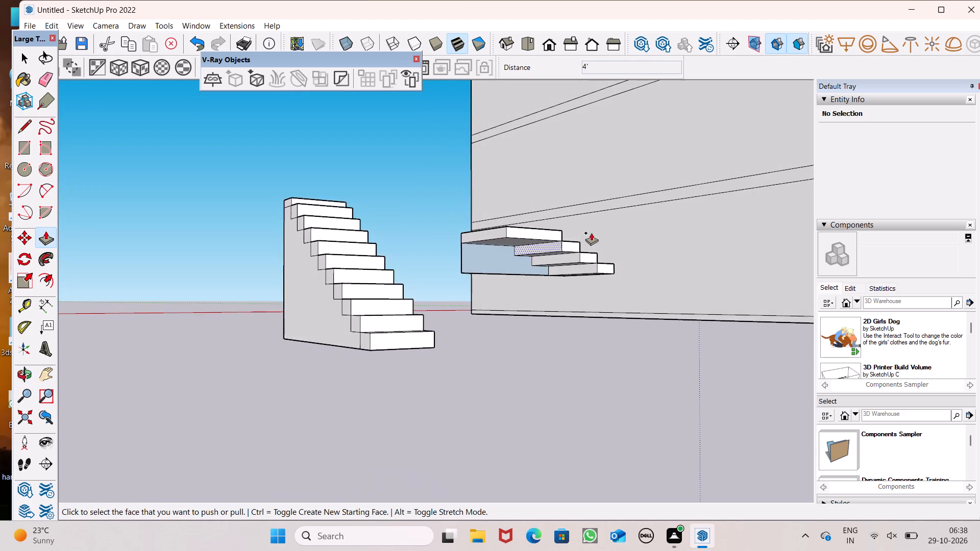
scroll(591, 233, up, 1)
scroll(491, 266, up, 4)
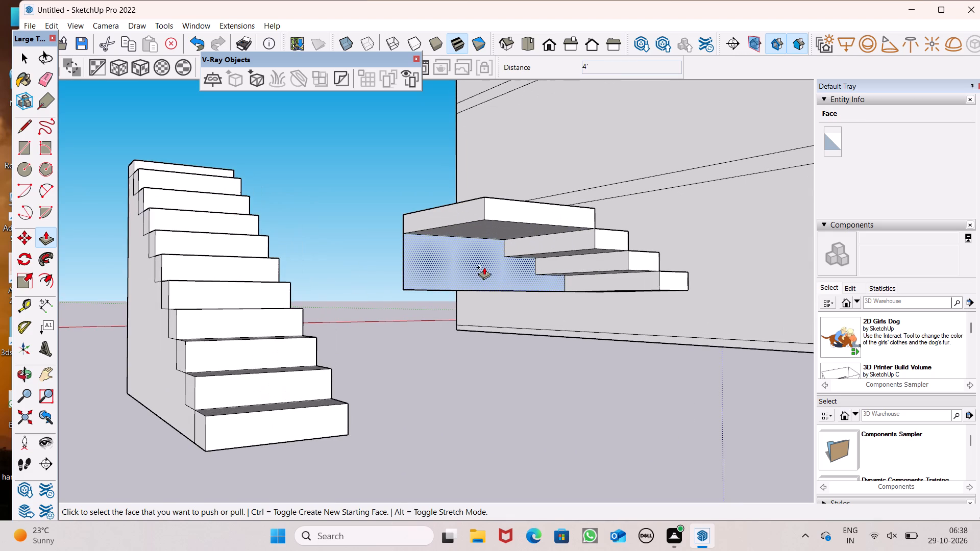
drag(484, 266, 501, 221)
key(space)
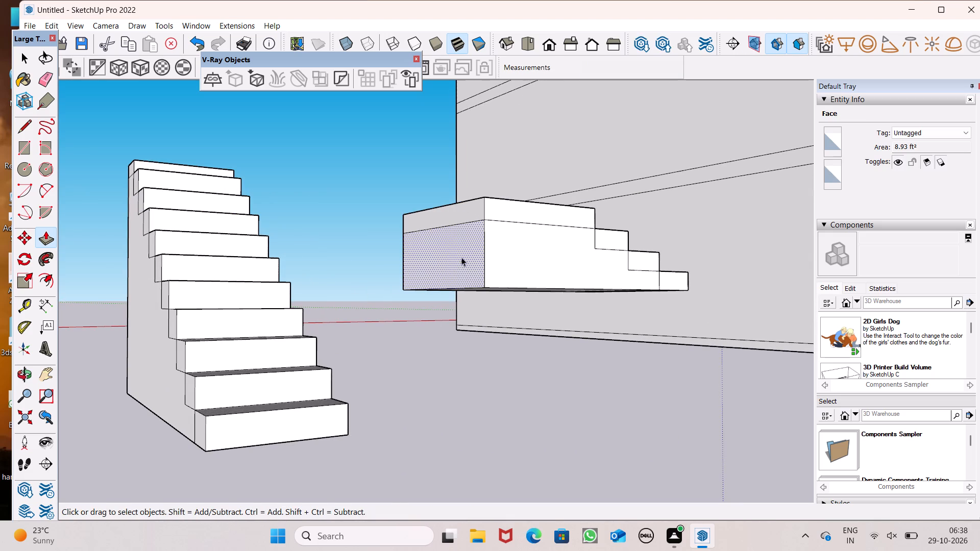
Erase the leftover step outlines and landing seam lines from both sides and the back of the landing stair.
scroll(439, 213, down, 3)
middle_drag(408, 259, 476, 261)
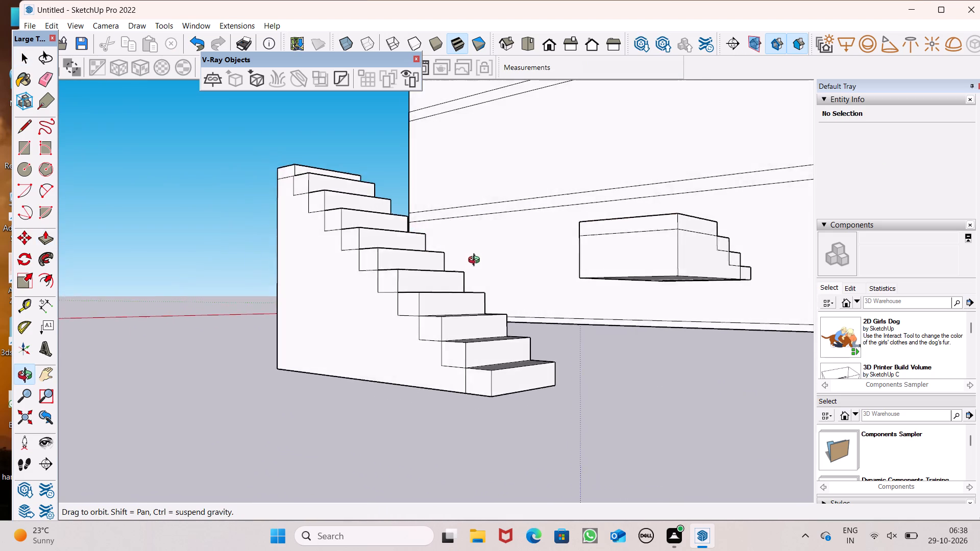
middle_drag(476, 261, 475, 284)
scroll(320, 243, down, 4)
middle_drag(434, 274, 337, 302)
click(40, 80)
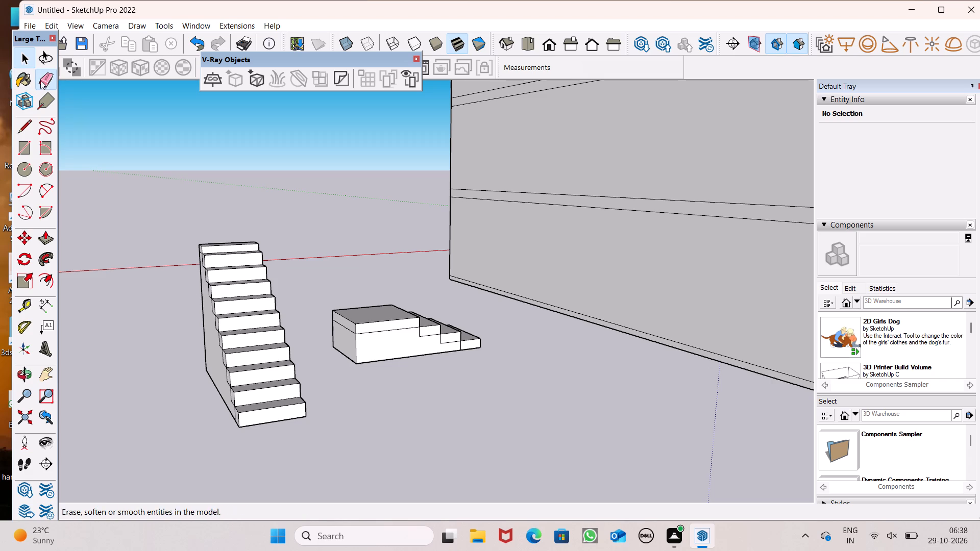
scroll(453, 360, up, 6)
scroll(357, 290, up, 4)
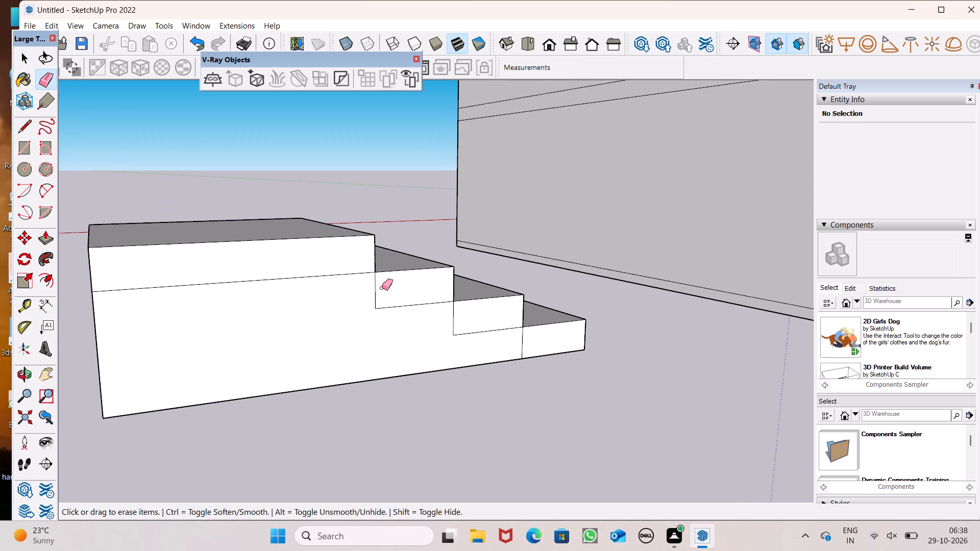
drag(373, 289, 525, 341)
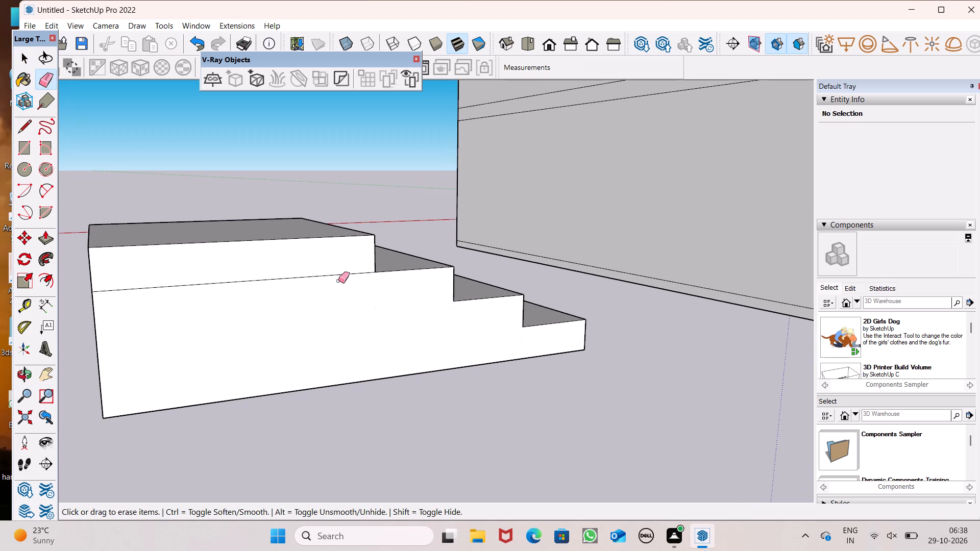
drag(314, 264, 316, 282)
scroll(370, 273, down, 2)
middle_drag(298, 287, 415, 277)
drag(305, 277, 303, 286)
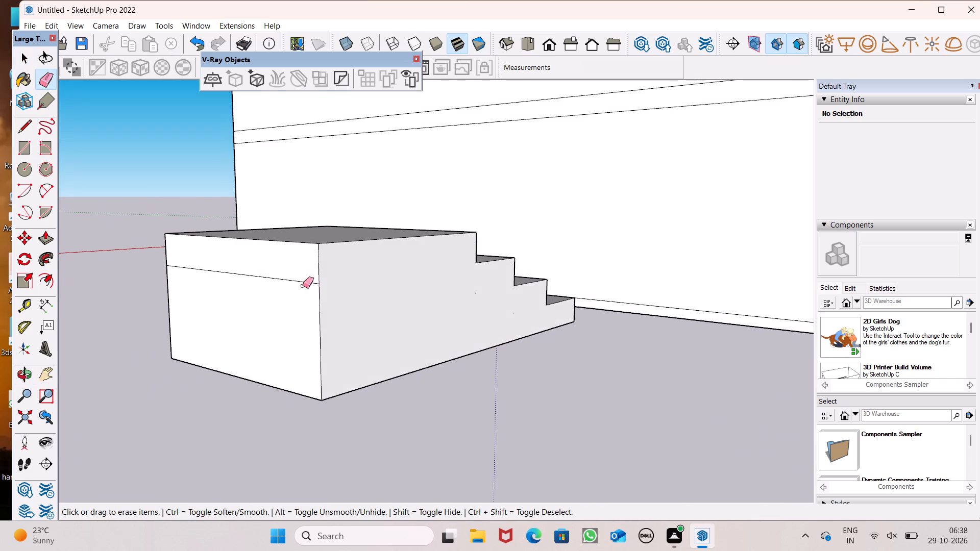
drag(303, 286, 301, 291)
middle_drag(283, 305, 714, 337)
drag(511, 300, 503, 305)
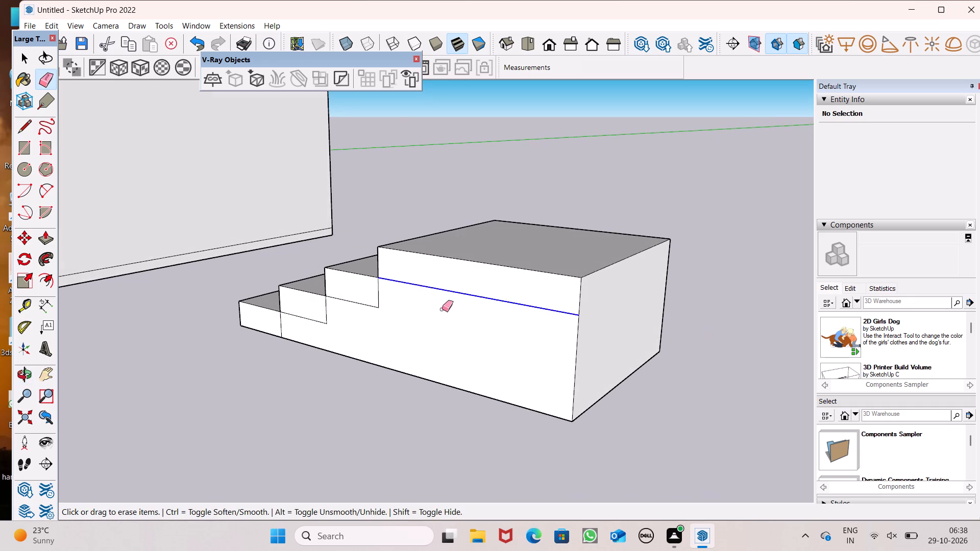
drag(381, 298, 273, 331)
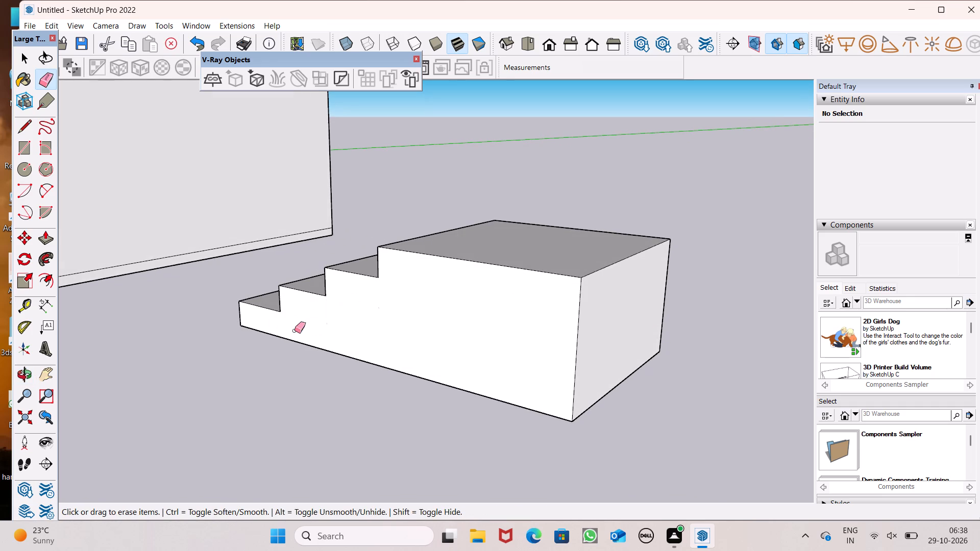
Select all of the landing stair's connected geometry and make it a group.
scroll(476, 340, down, 1)
key(space)
triple_click(526, 349)
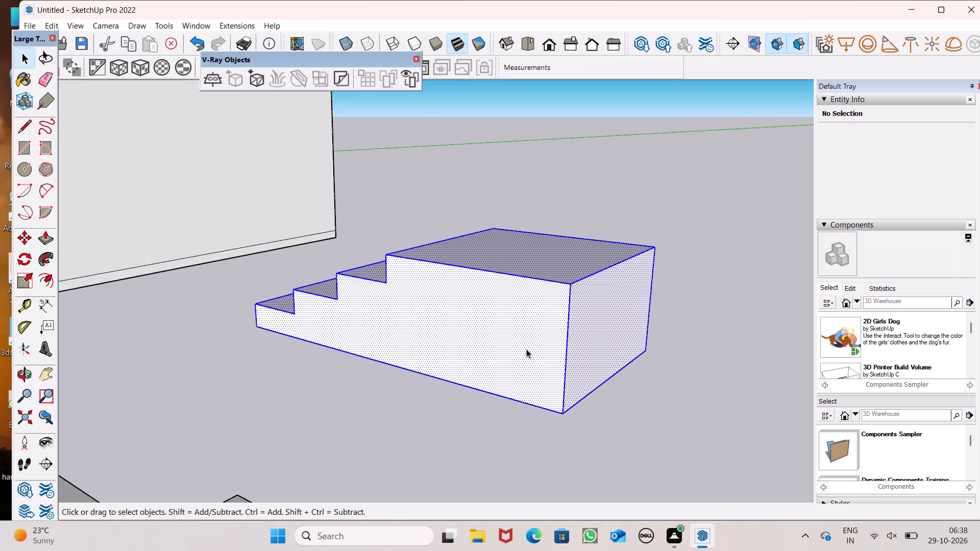
click(526, 349)
right_click(527, 347)
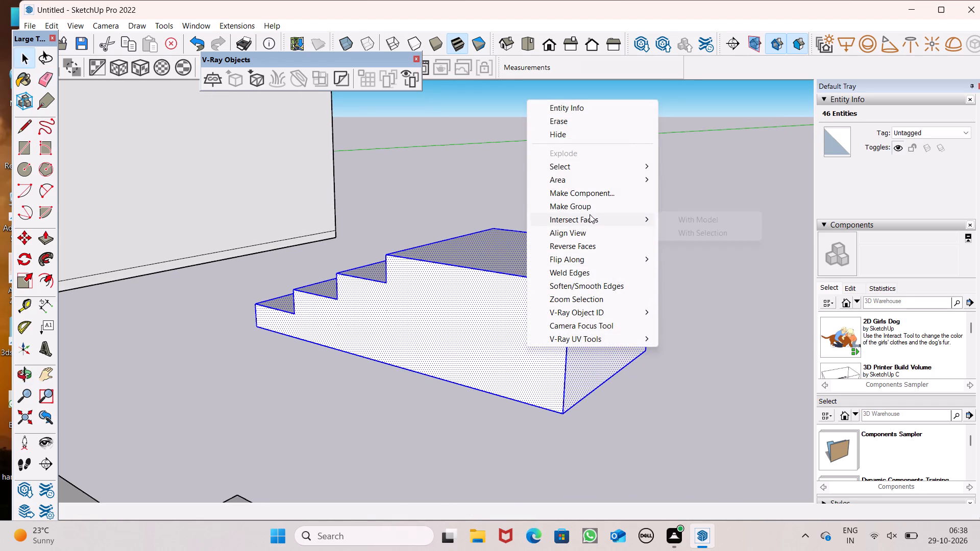
click(589, 206)
click(684, 411)
Erase the inner step outlines and the top-step seam from the first side face of the long staircase.
scroll(517, 326, down, 2)
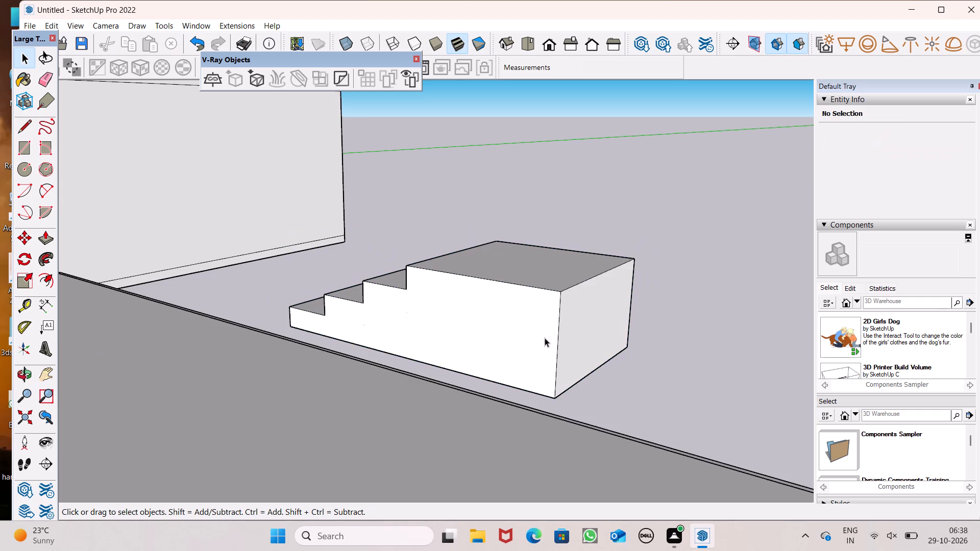
middle_drag(497, 377, 335, 373)
scroll(334, 369, up, 1)
scroll(348, 297, down, 7)
middle_drag(548, 363, 316, 382)
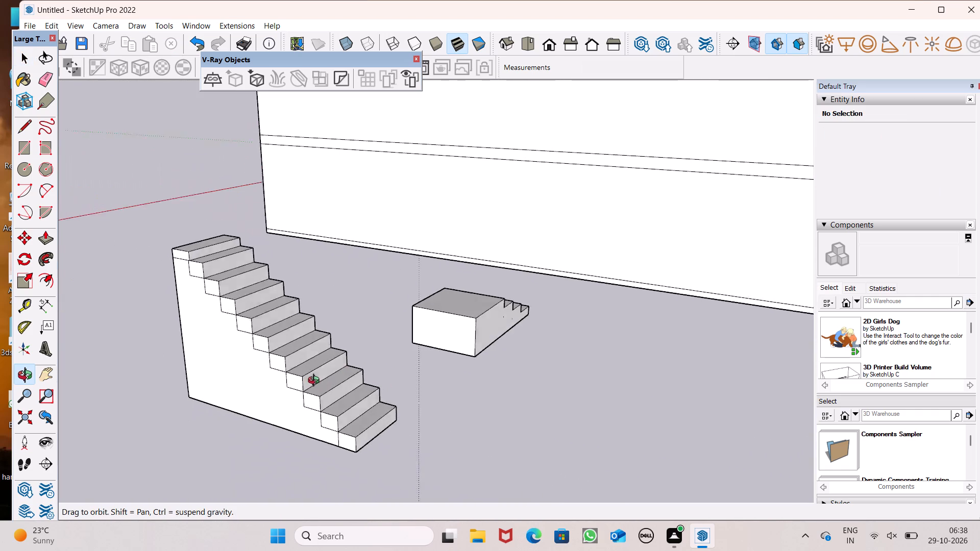
middle_drag(316, 382, 276, 381)
click(466, 335)
middle_drag(508, 380, 463, 390)
click(506, 380)
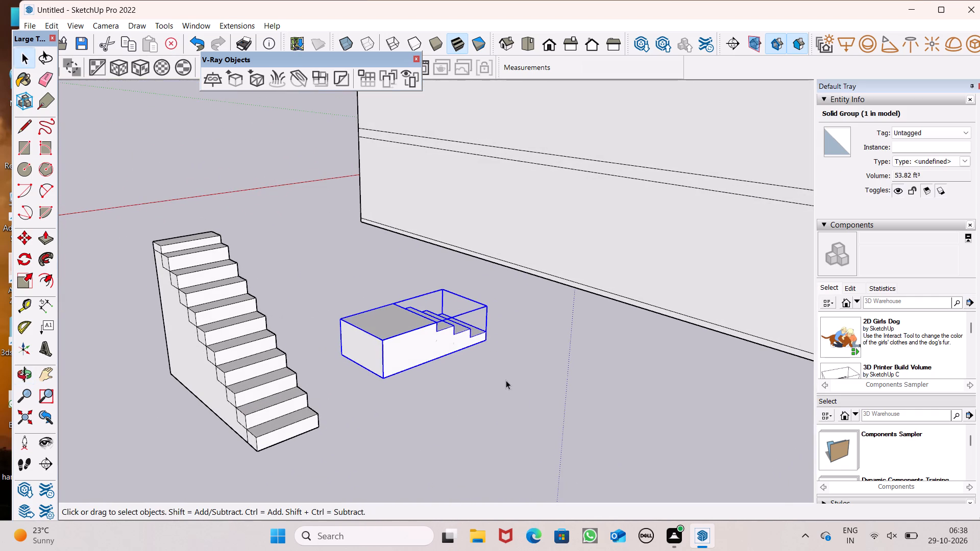
middle_drag(244, 409, 387, 348)
scroll(353, 361, up, 1)
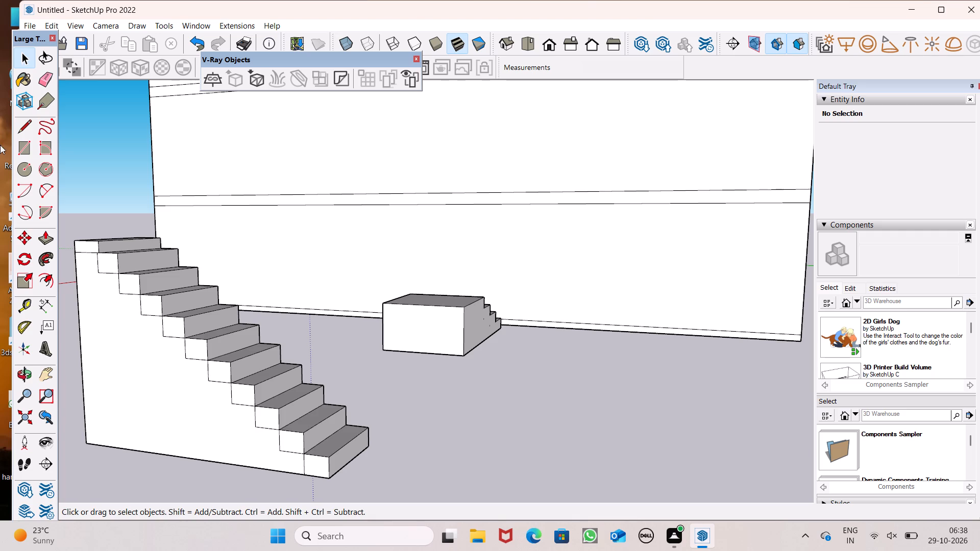
click(43, 72)
scroll(192, 173, down, 4)
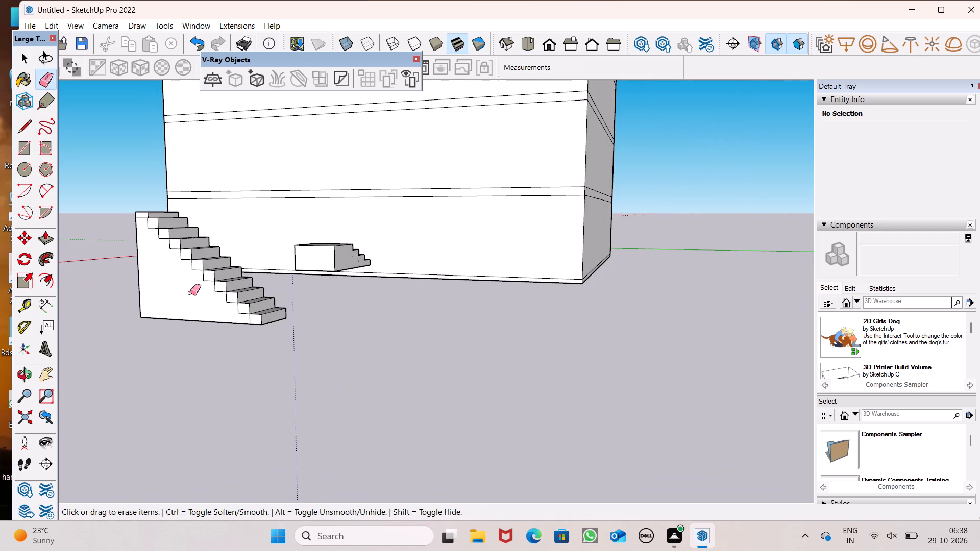
scroll(188, 294, up, 6)
middle_drag(199, 314, 309, 294)
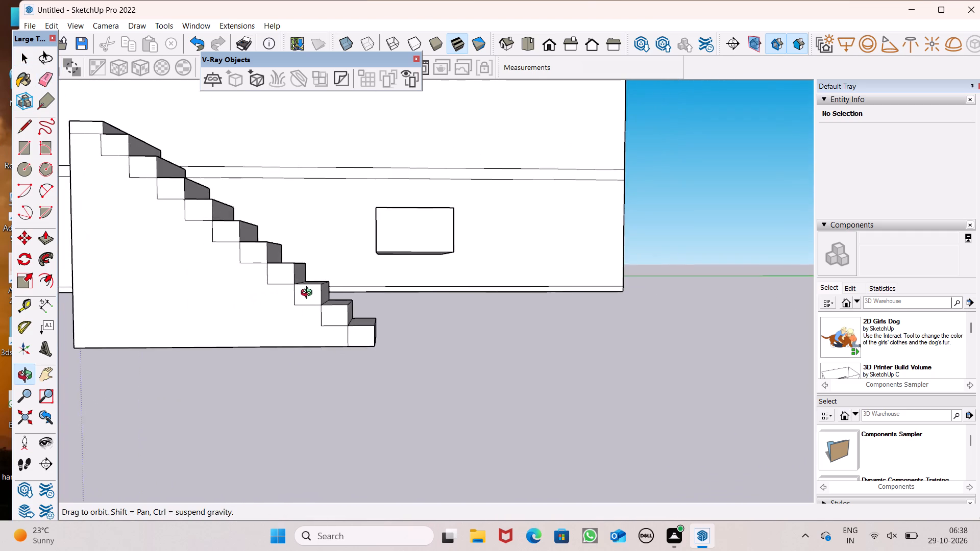
middle_drag(309, 294, 324, 305)
scroll(234, 244, up, 2)
scroll(217, 221, down, 3)
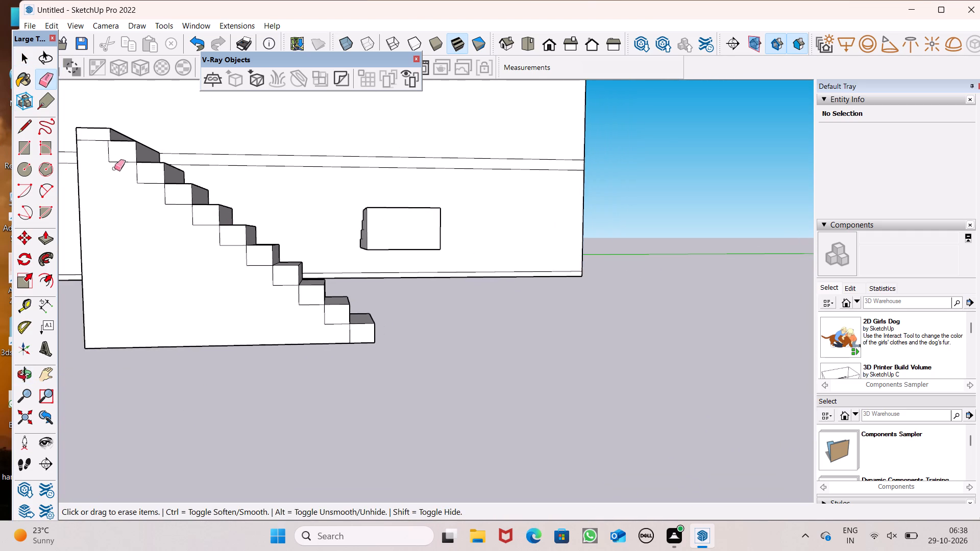
scroll(111, 160, up, 1)
drag(101, 139, 111, 152)
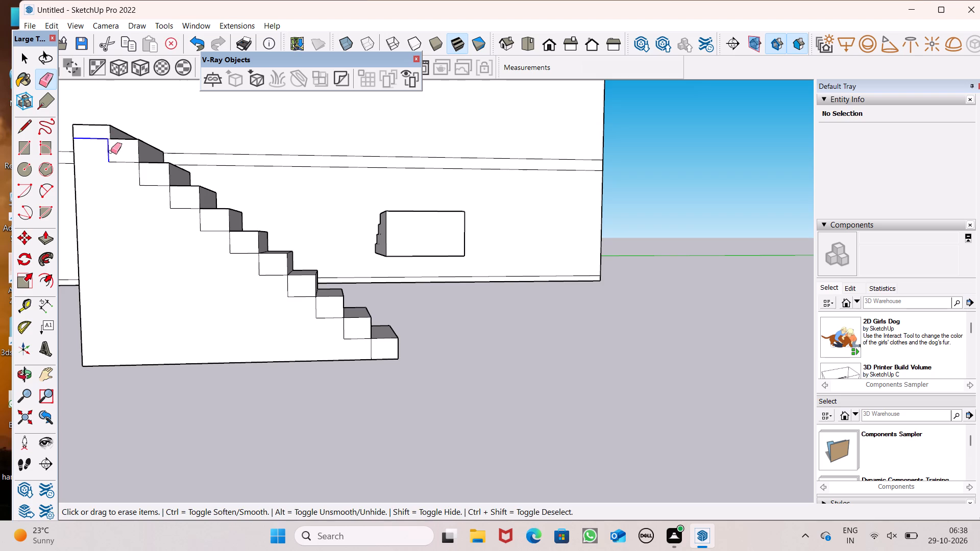
drag(111, 152, 206, 227)
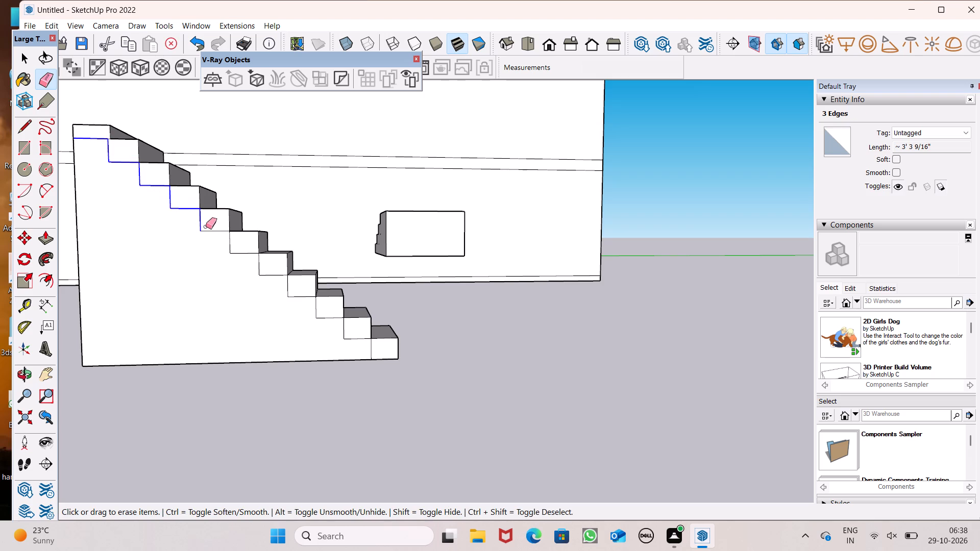
drag(206, 227, 321, 324)
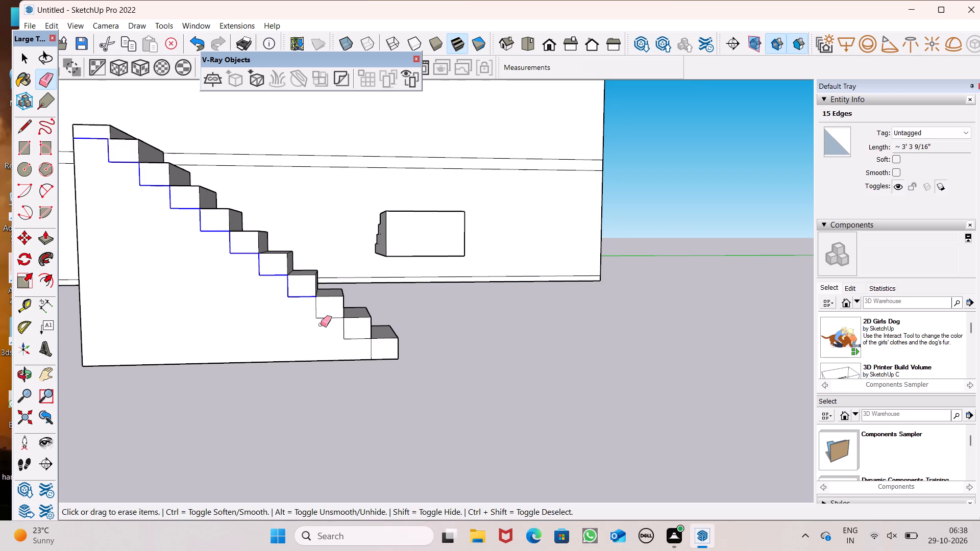
drag(321, 324, 342, 322)
drag(342, 322, 317, 306)
Erase the horizontal seam line near the top of the long staircase's back face.
scroll(236, 254, down, 4)
middle_drag(289, 275, 289, 275)
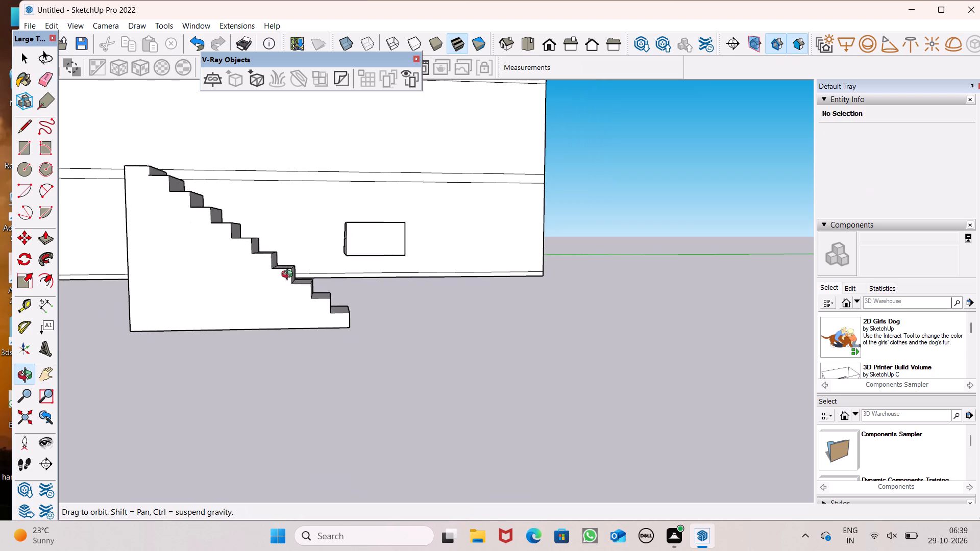
middle_drag(289, 275, 614, 283)
drag(400, 158, 401, 164)
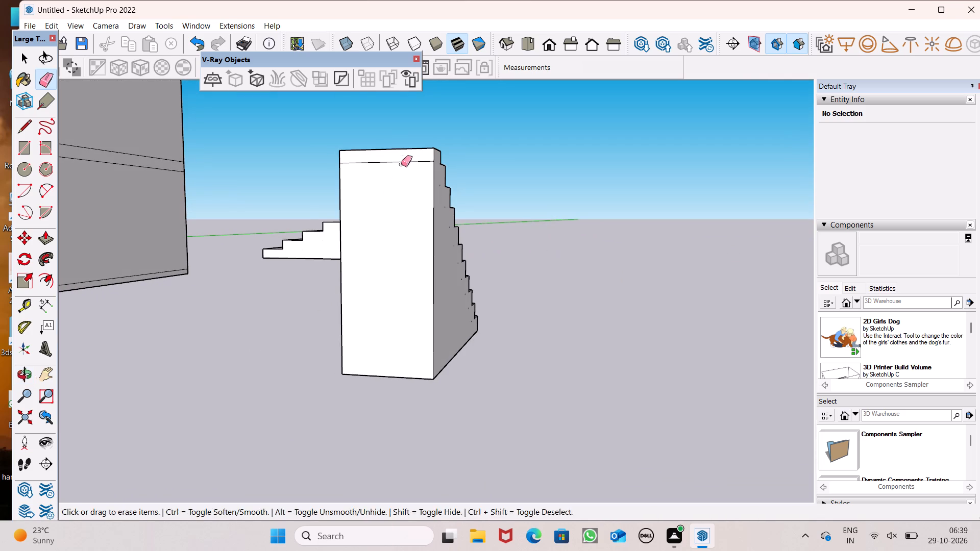
drag(401, 164, 401, 169)
Erase the inner outlines of the lower steps from the second side face of the long staircase.
middle_drag(299, 223, 607, 209)
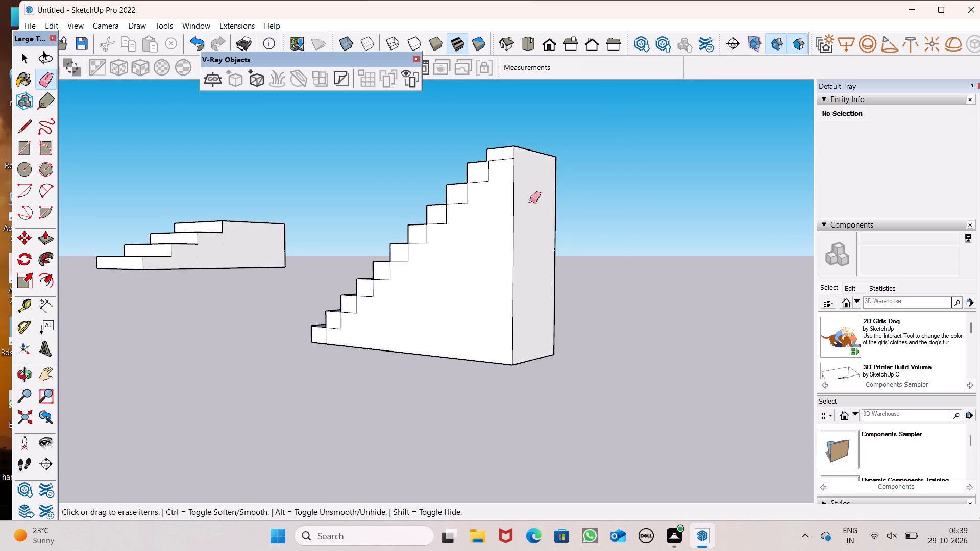
scroll(469, 201, up, 2)
middle_drag(415, 262, 484, 274)
scroll(224, 384, up, 3)
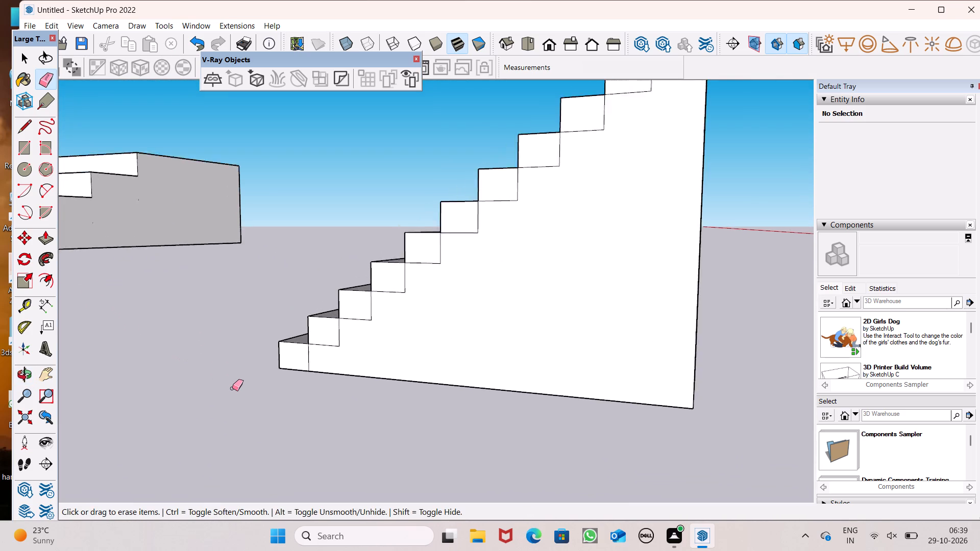
scroll(232, 388, up, 2)
drag(303, 357, 351, 330)
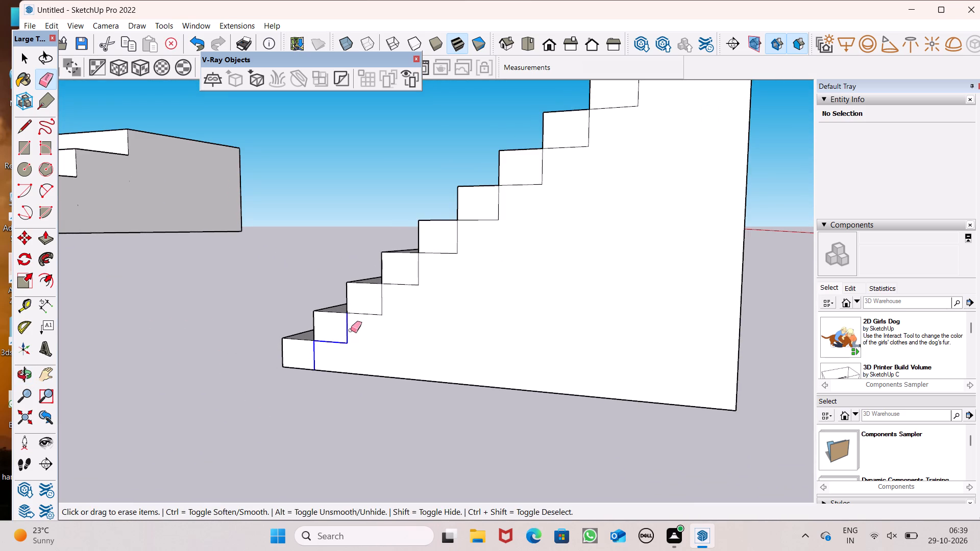
drag(351, 330, 450, 248)
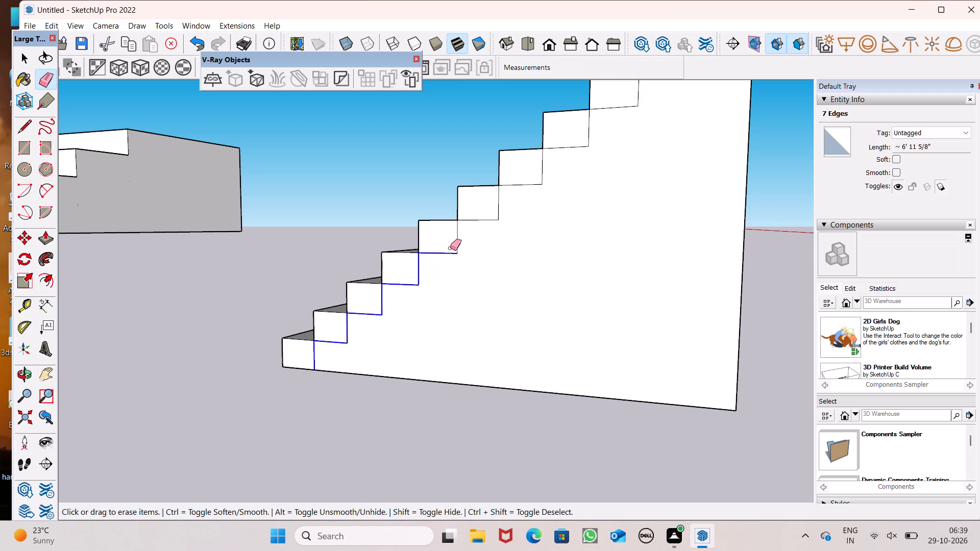
drag(450, 248, 525, 186)
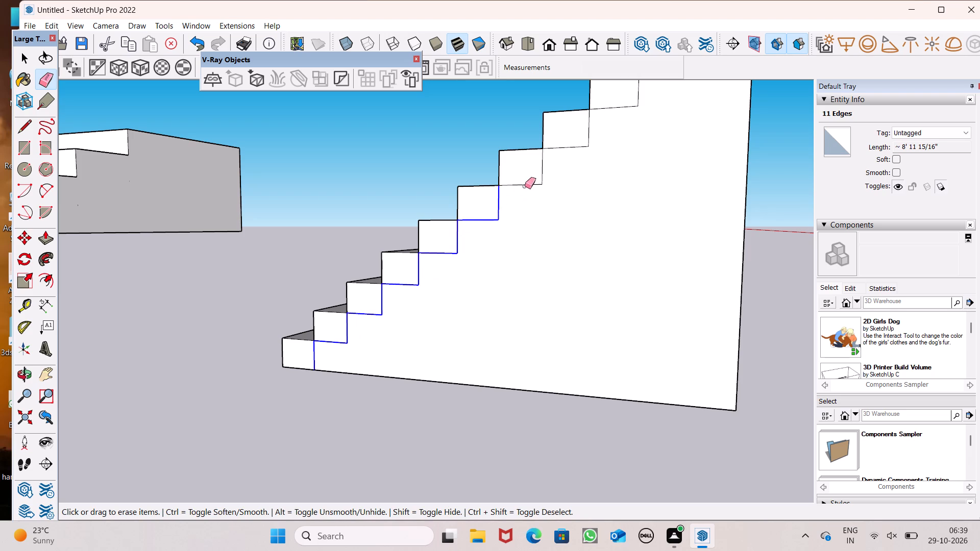
drag(525, 186, 551, 173)
Erase the remaining inner outlines of the upper steps and the top-step seam from the long staircase's second side face.
scroll(379, 280, down, 5)
middle_drag(405, 262, 494, 275)
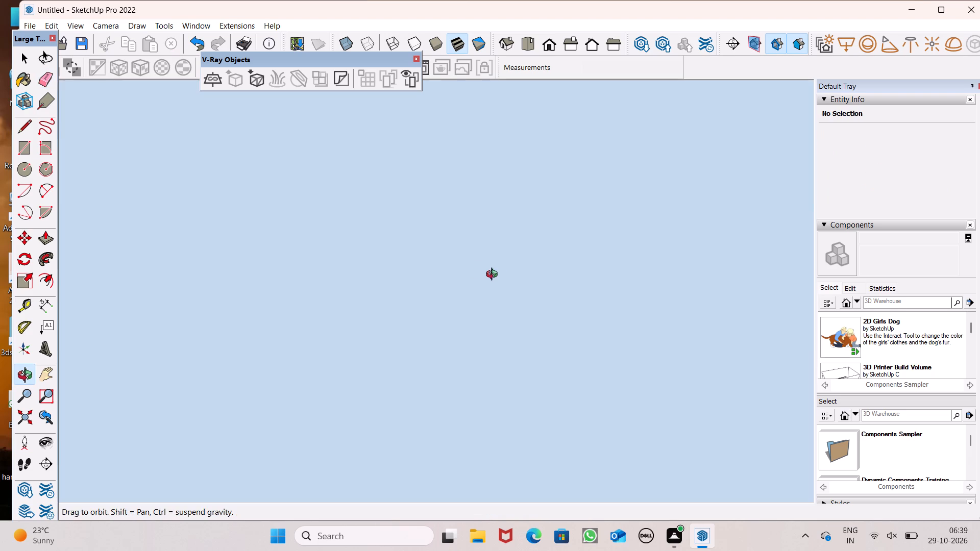
middle_drag(494, 275, 508, 277)
scroll(718, 110, up, 3)
scroll(581, 289, down, 5)
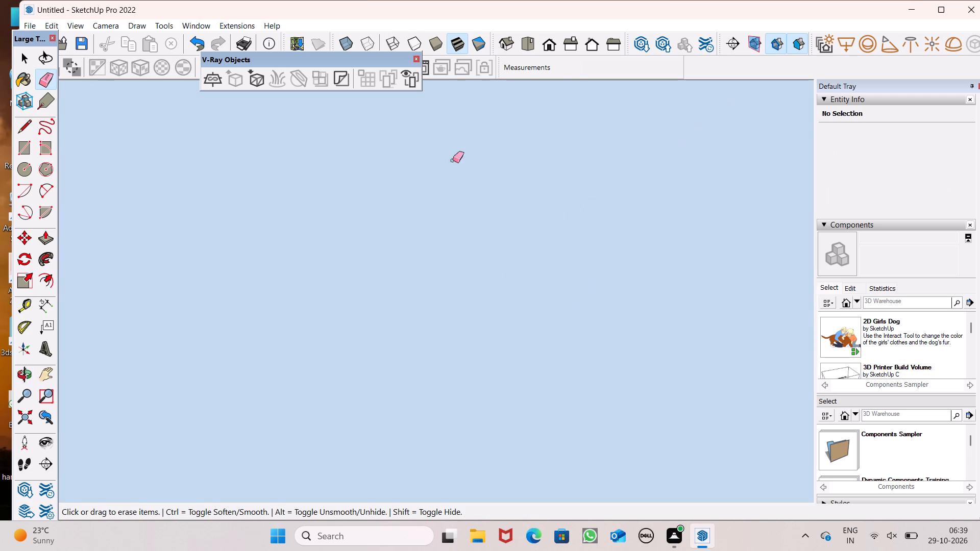
click(557, 49)
scroll(506, 248, down, 3)
middle_drag(385, 286, 537, 312)
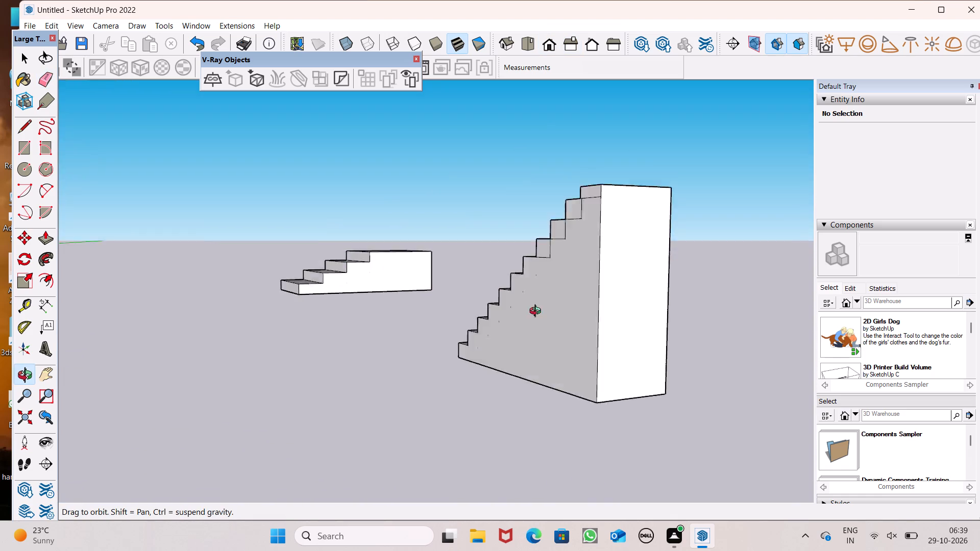
middle_drag(537, 312, 665, 297)
scroll(655, 258, up, 1)
middle_drag(655, 259, 309, 287)
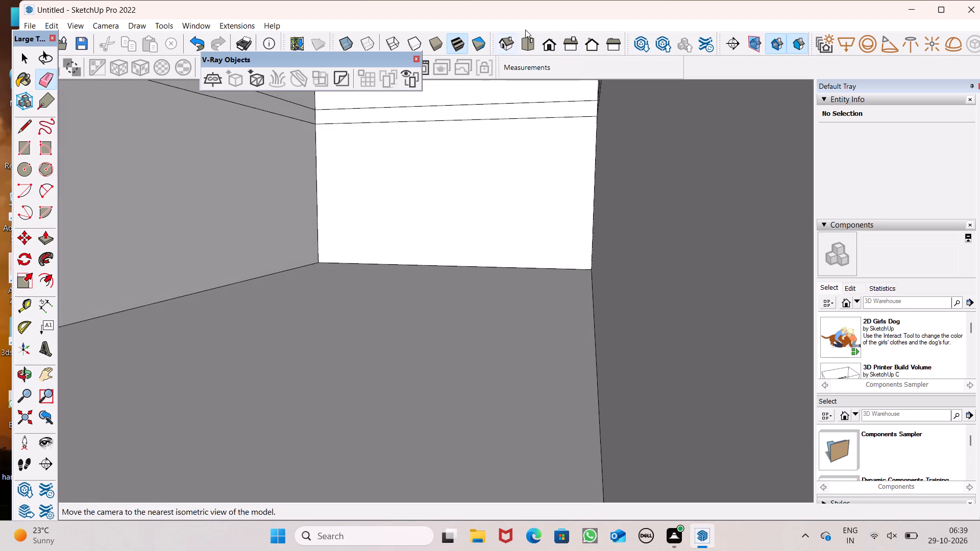
click(561, 47)
scroll(461, 297, down, 7)
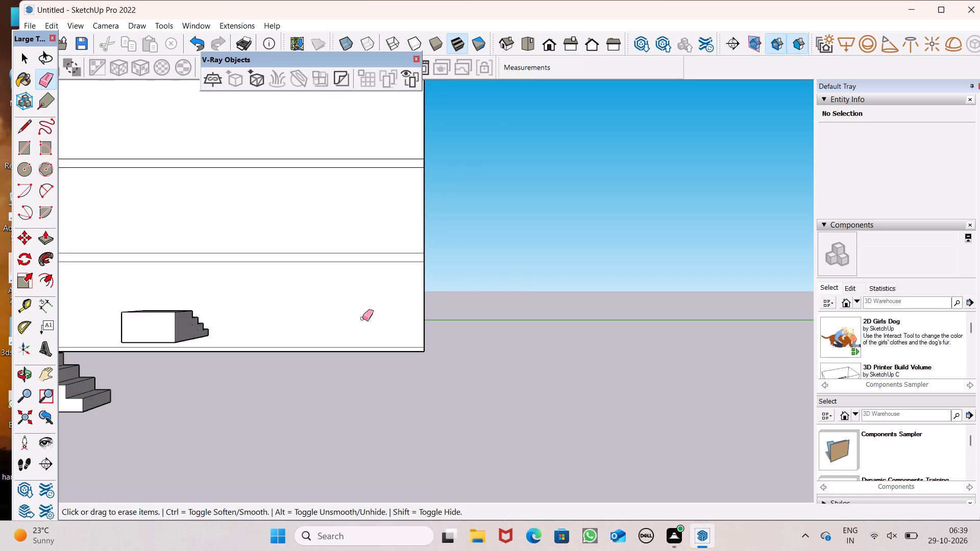
scroll(339, 311, down, 4)
middle_drag(108, 343, 465, 329)
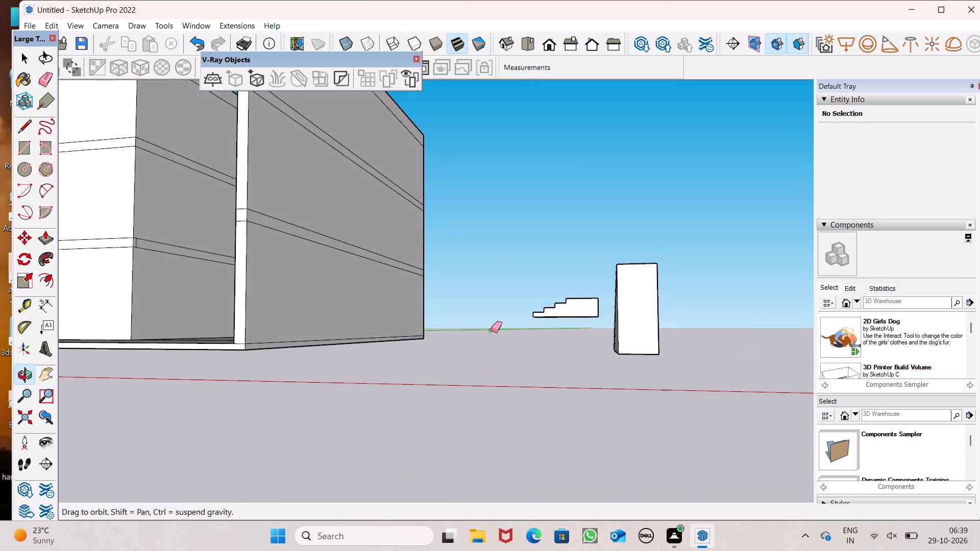
scroll(622, 306, up, 9)
middle_drag(644, 308, 830, 310)
scroll(644, 309, up, 1)
scroll(478, 193, up, 2)
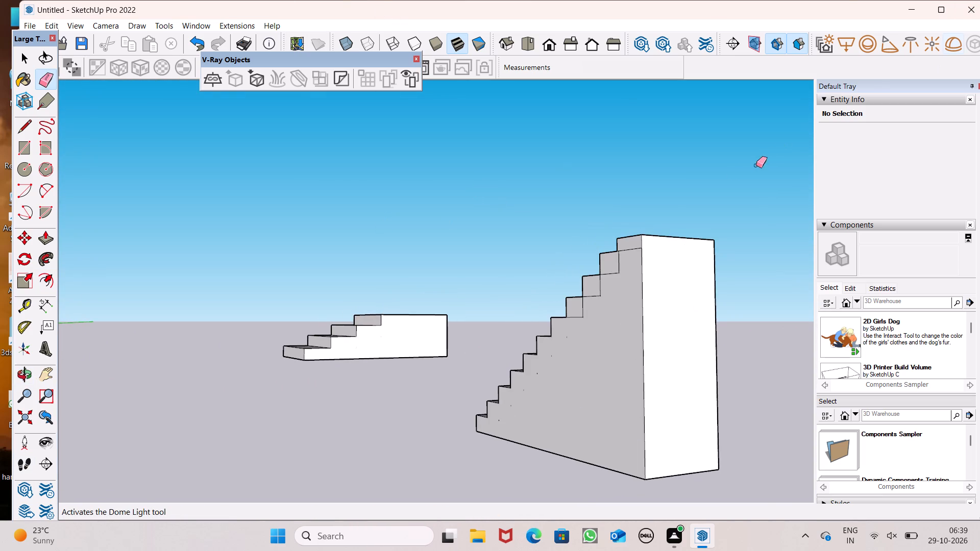
scroll(641, 308, up, 5)
middle_drag(680, 290, 823, 274)
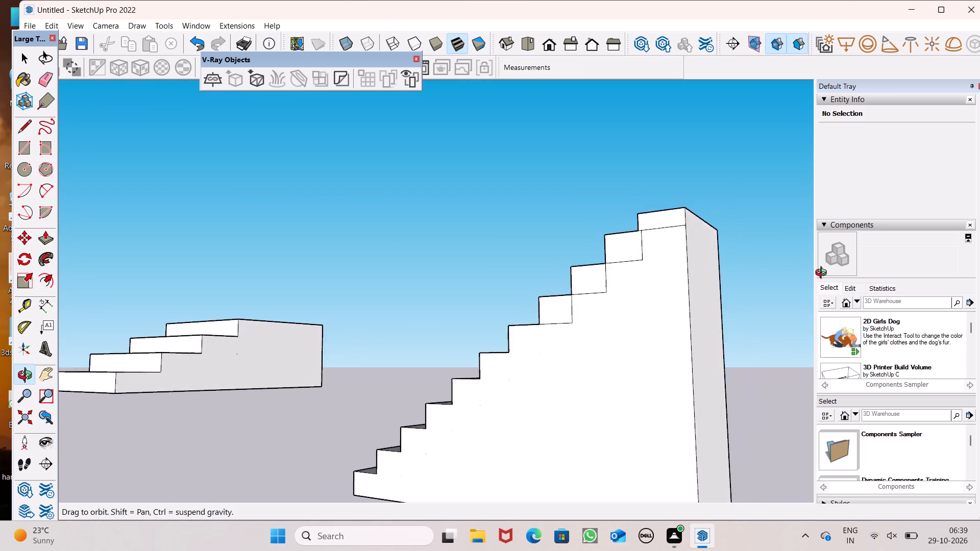
middle_drag(823, 274, 827, 275)
scroll(577, 273, up, 4)
drag(697, 209, 671, 257)
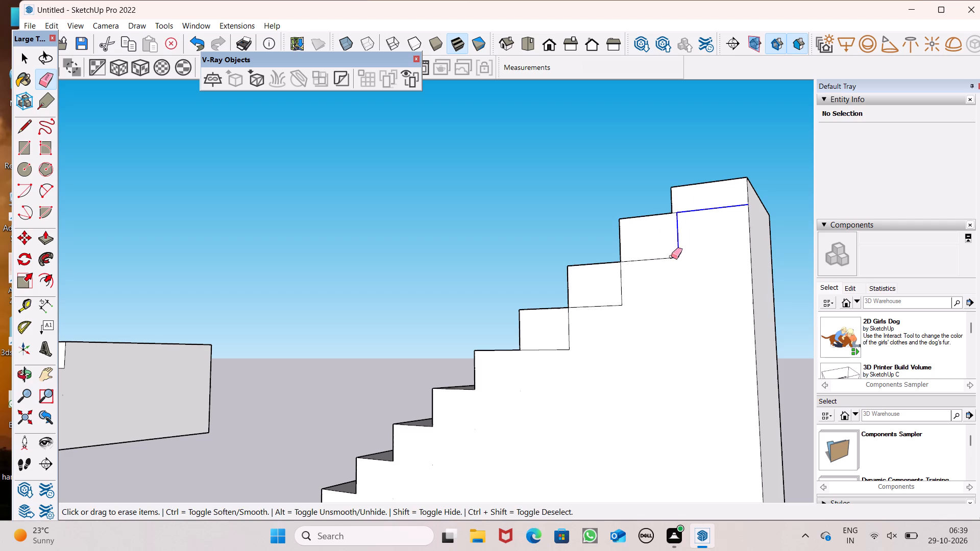
drag(671, 257, 566, 346)
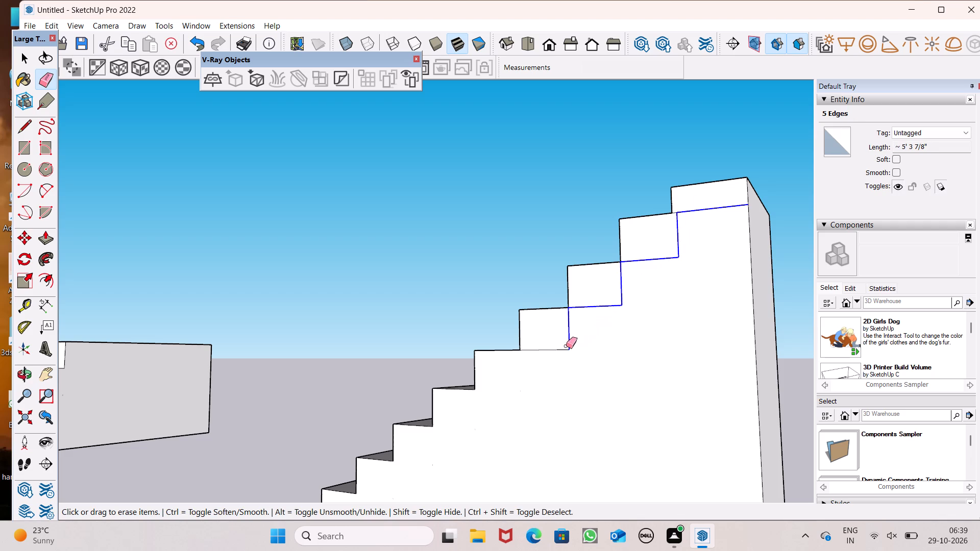
drag(566, 346, 548, 360)
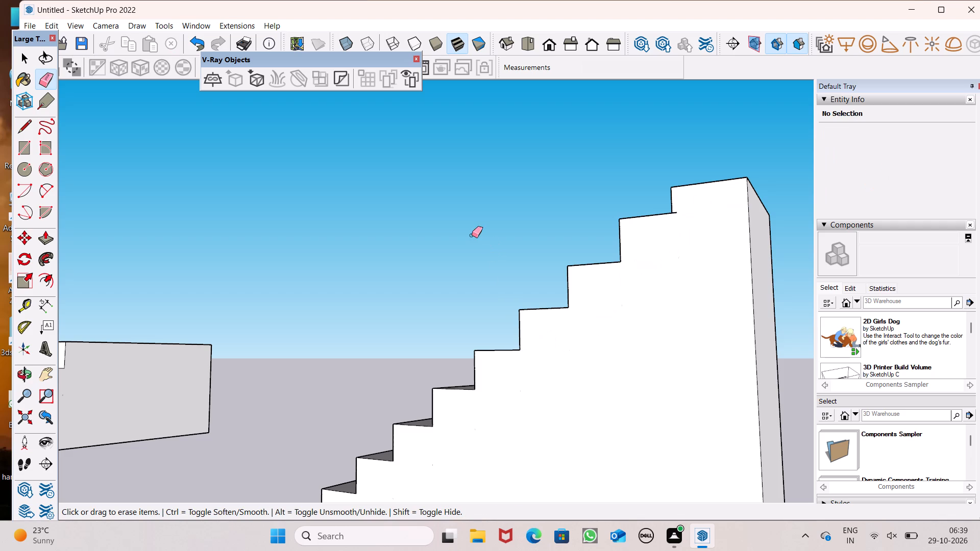
Select all of the long staircase's connected geometry and make it a group.
key(space)
scroll(463, 203, down, 5)
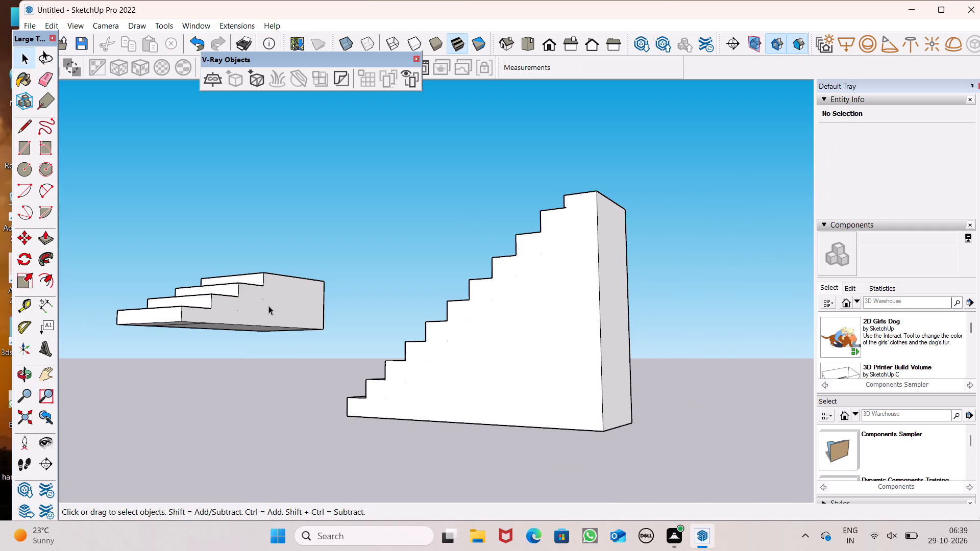
triple_click(471, 356)
click(476, 352)
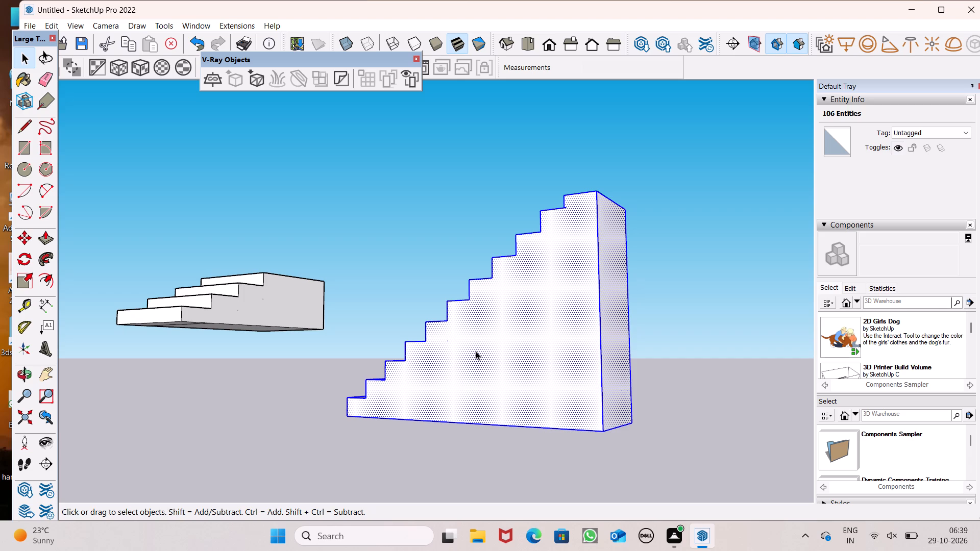
triple_click(476, 351)
right_click(476, 352)
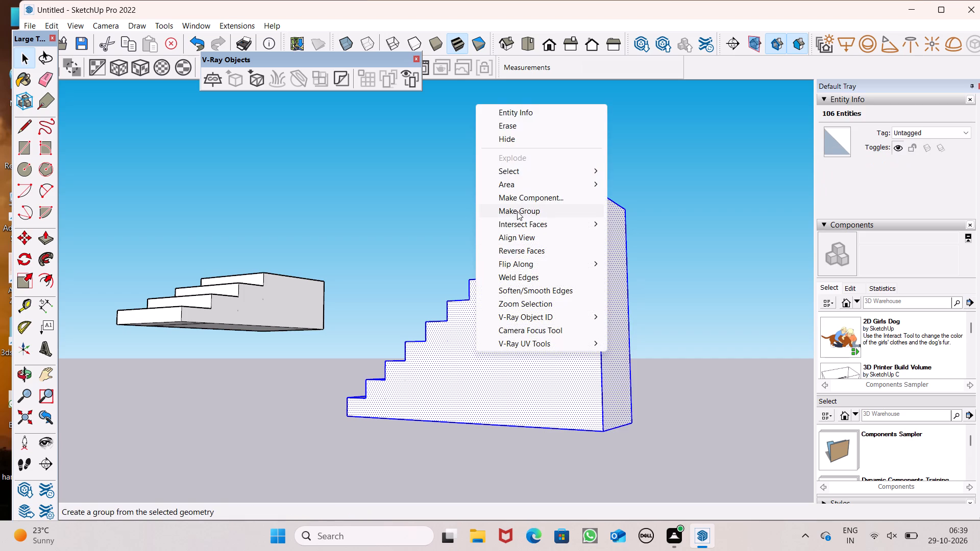
click(517, 210)
click(437, 171)
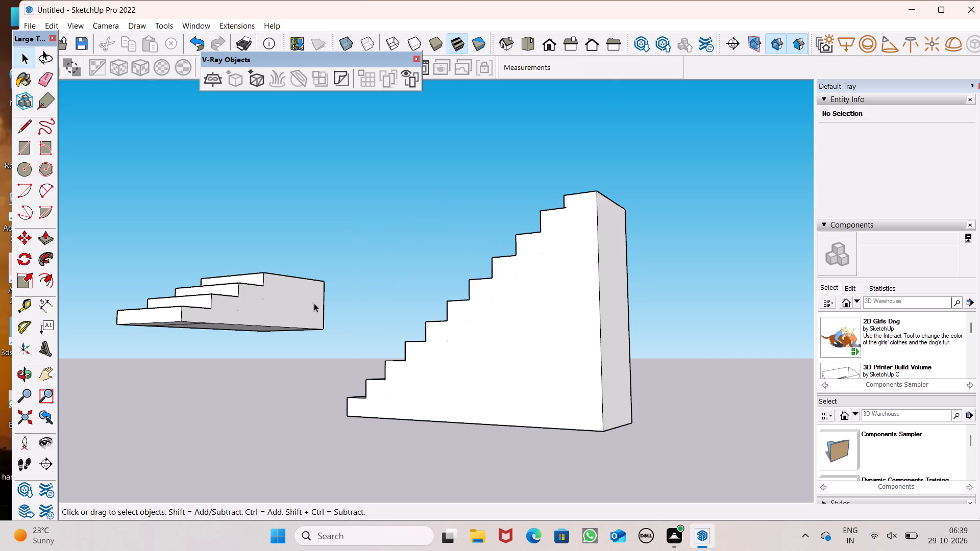
Check the landing stair and the long staircase by selecting each in turn as a single group.
drag(243, 303, 242, 298)
double_click(241, 298)
click(326, 219)
click(492, 340)
click(367, 196)
triple_click(298, 282)
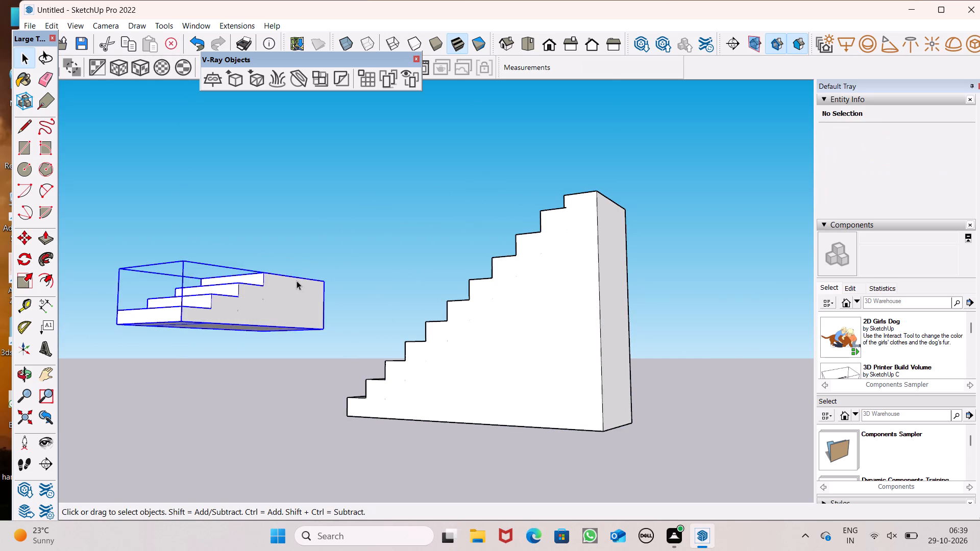
click(351, 178)
Select the landing stair group and move it about 4' 5" toward the lower steps of the long staircase.
click(307, 289)
scroll(327, 259, down, 4)
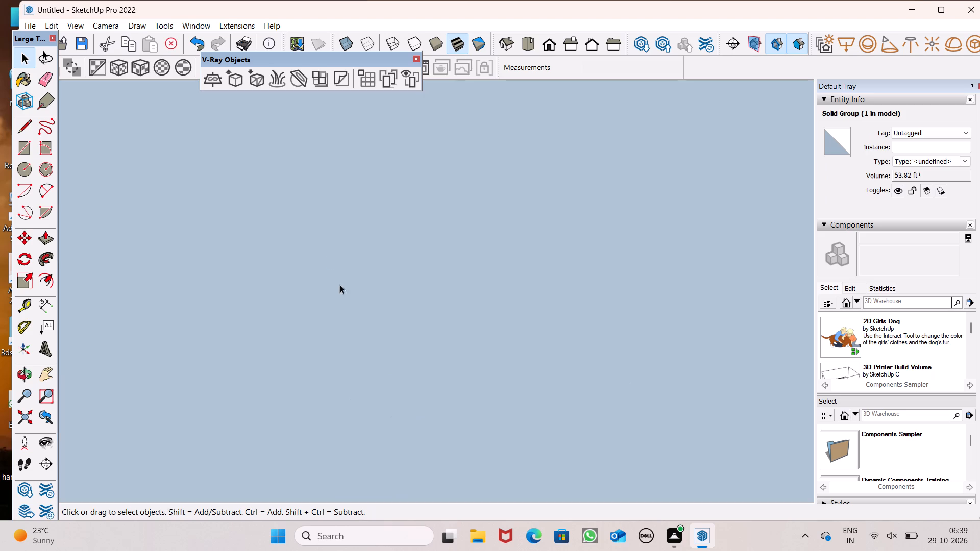
middle_drag(388, 329, 406, 334)
click(544, 45)
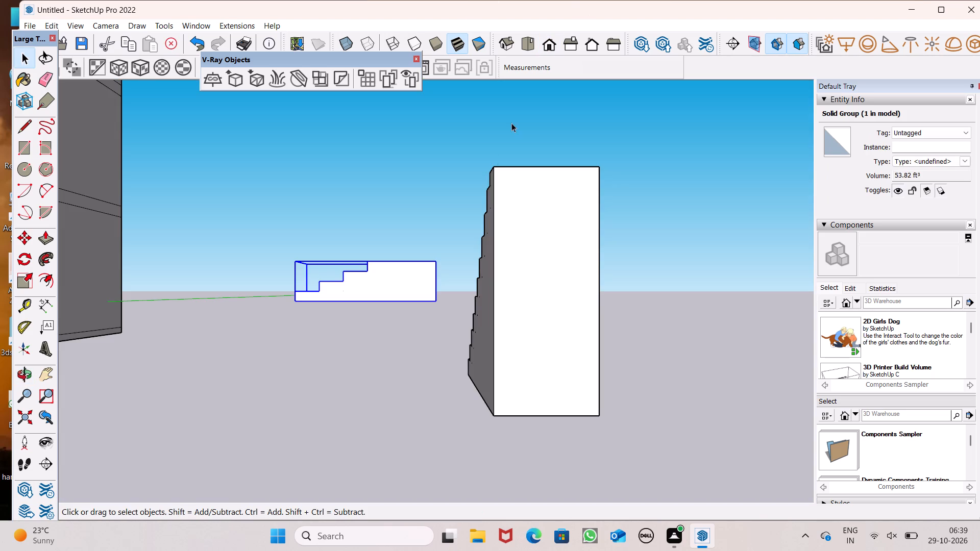
middle_drag(535, 366, 813, 477)
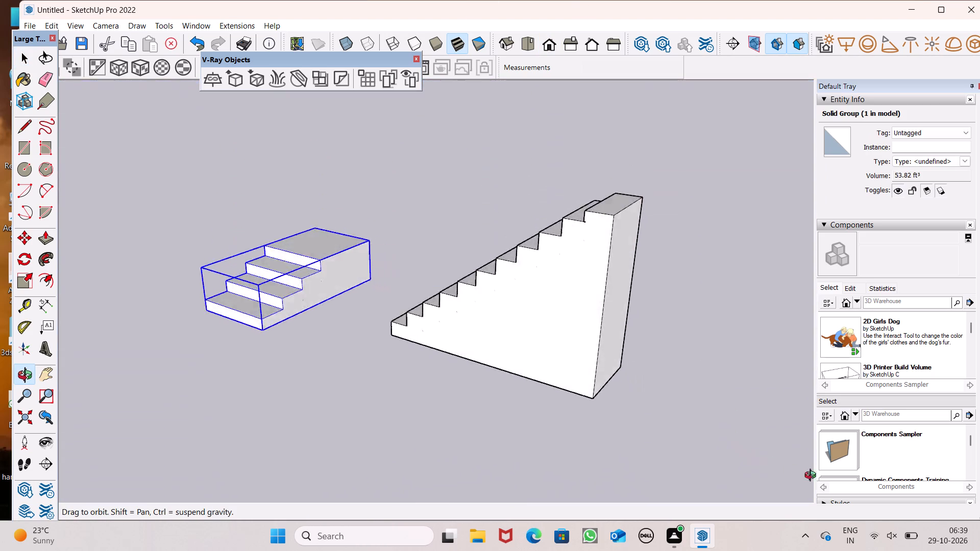
middle_drag(813, 477, 837, 472)
middle_drag(737, 416, 306, 330)
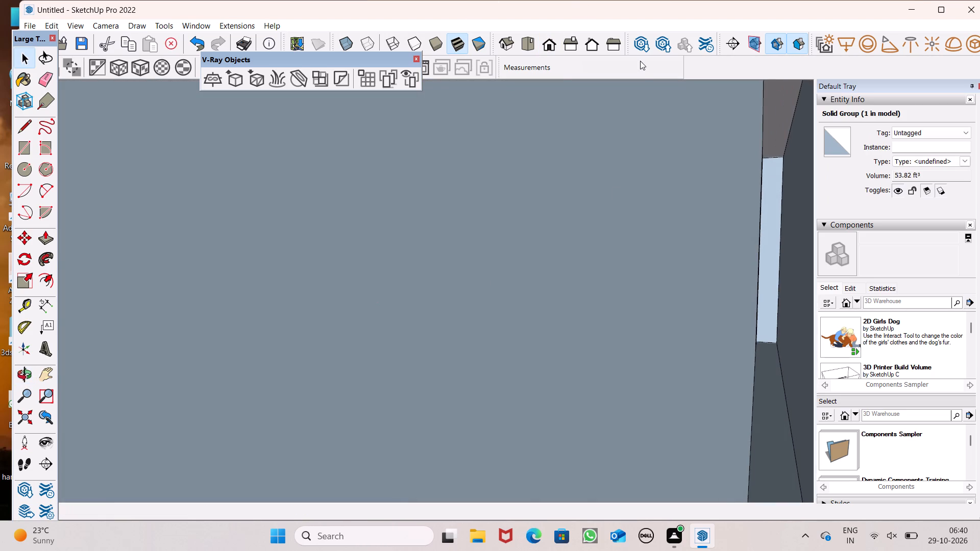
click(544, 47)
scroll(590, 193, down, 12)
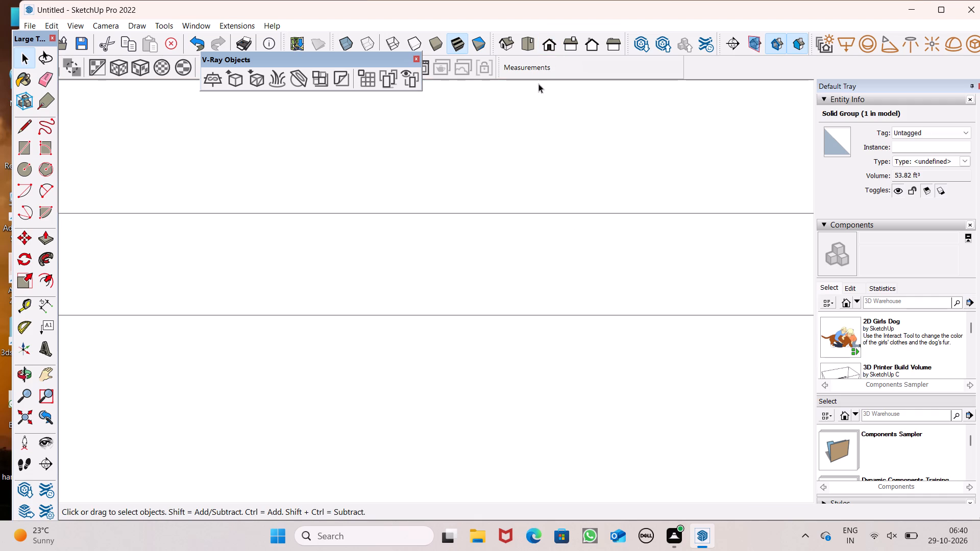
scroll(533, 114, down, 6)
scroll(527, 248, down, 20)
scroll(527, 248, down, 4)
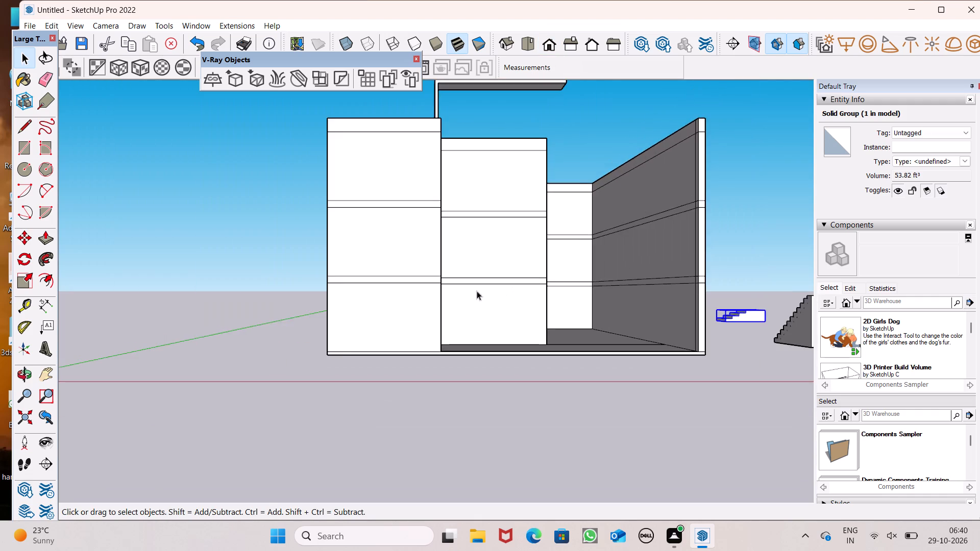
scroll(472, 293, down, 7)
scroll(685, 366, up, 6)
scroll(636, 269, up, 11)
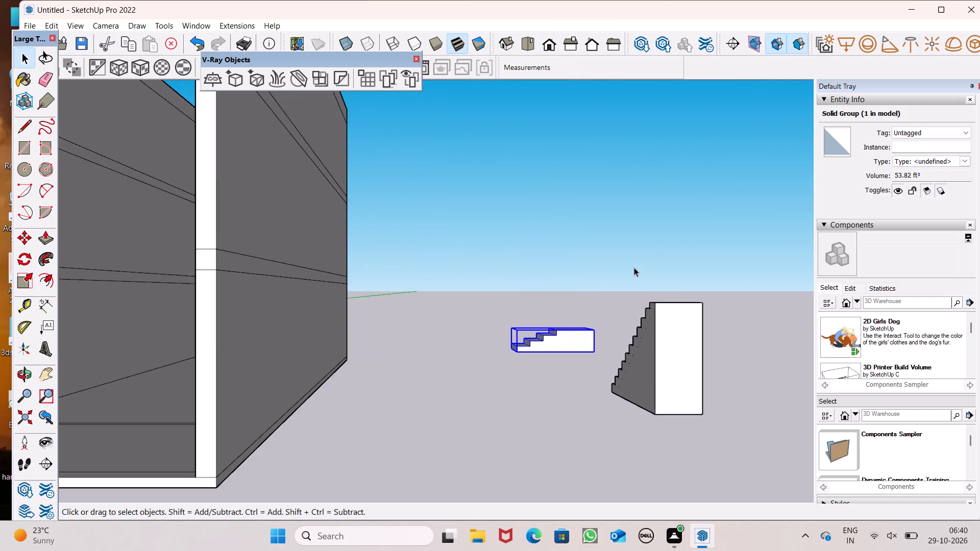
middle_drag(694, 446, 759, 427)
scroll(719, 419, up, 9)
scroll(645, 371, up, 2)
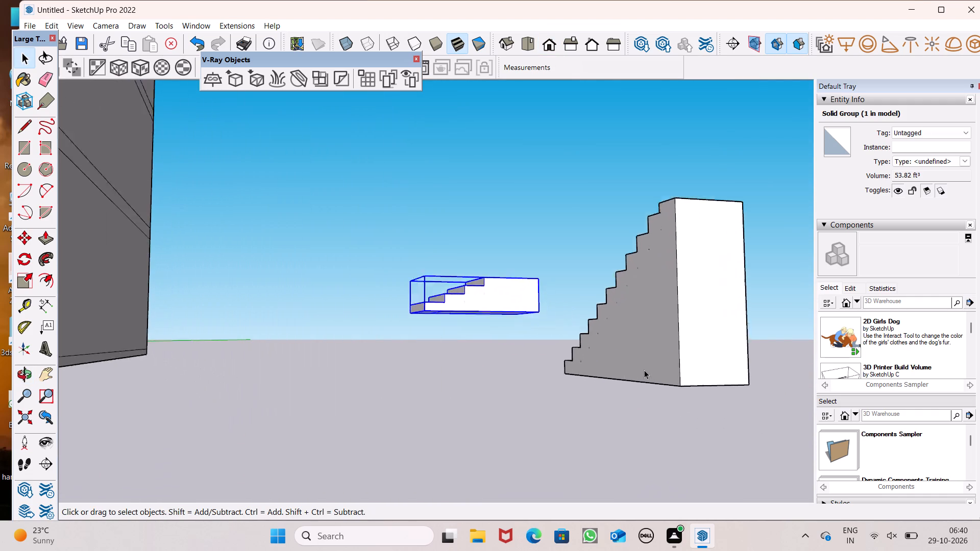
scroll(644, 370, up, 7)
middle_drag(712, 395, 869, 486)
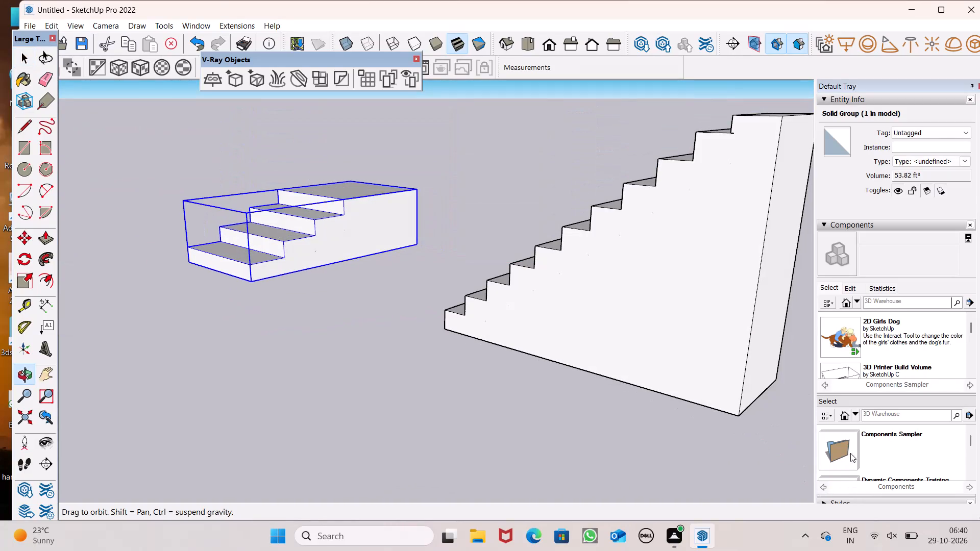
scroll(508, 276, up, 6)
scroll(503, 271, down, 4)
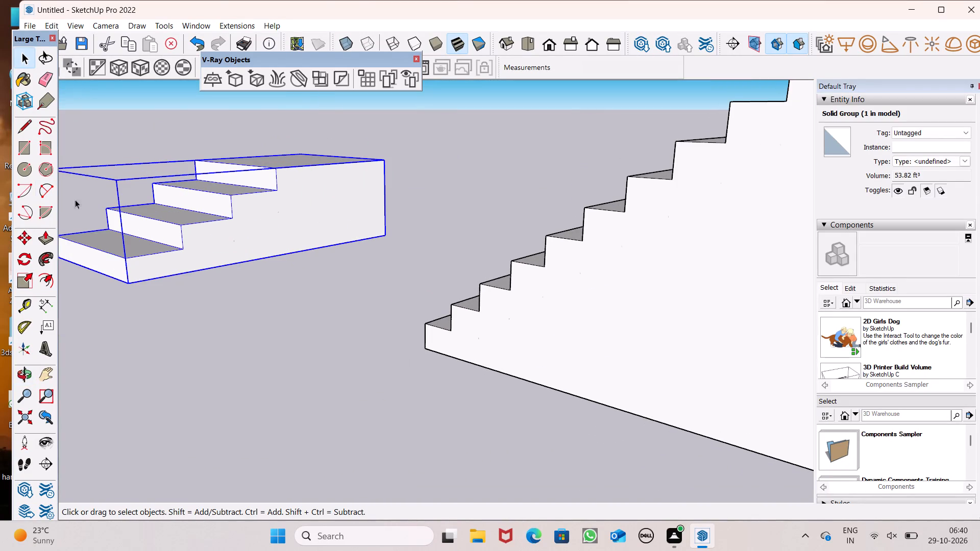
key(m)
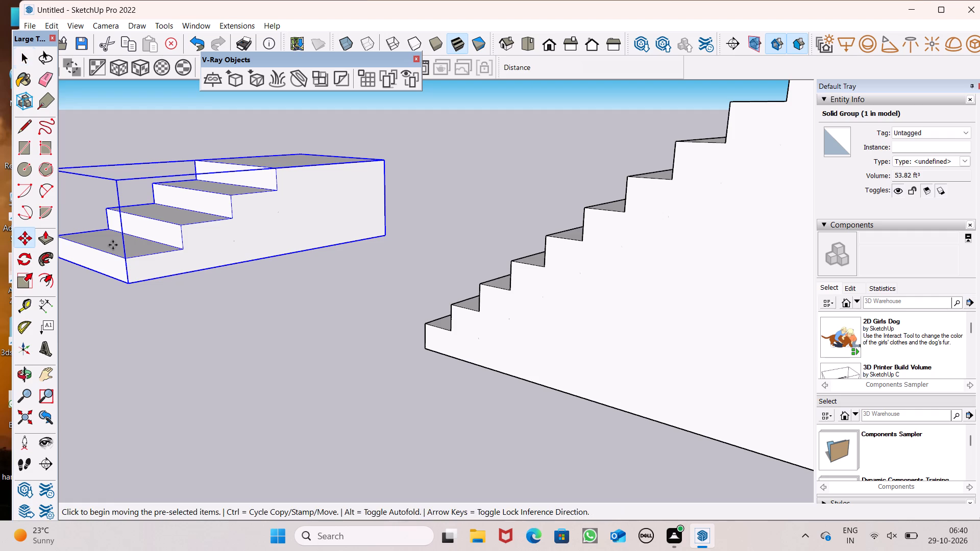
key(Return)
drag(390, 234, 451, 274)
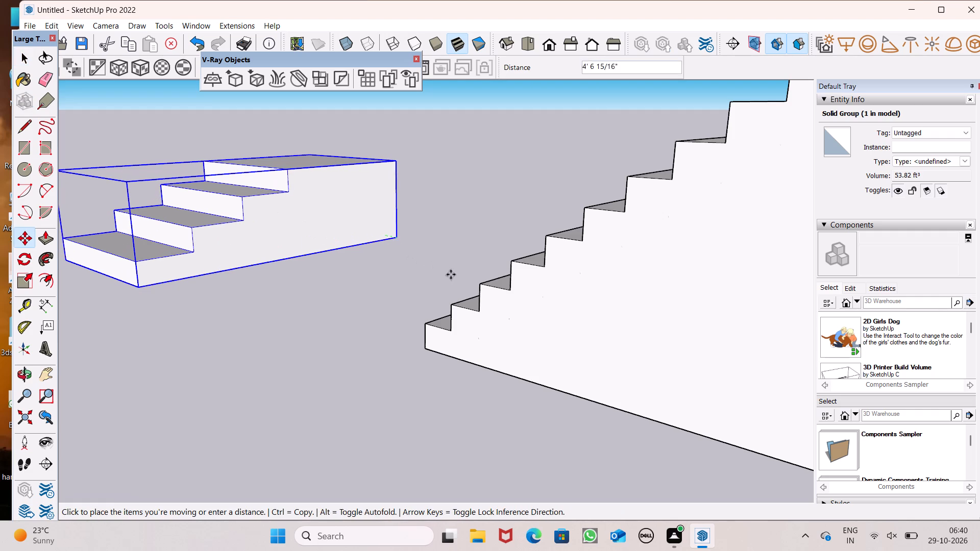
drag(451, 274, 518, 249)
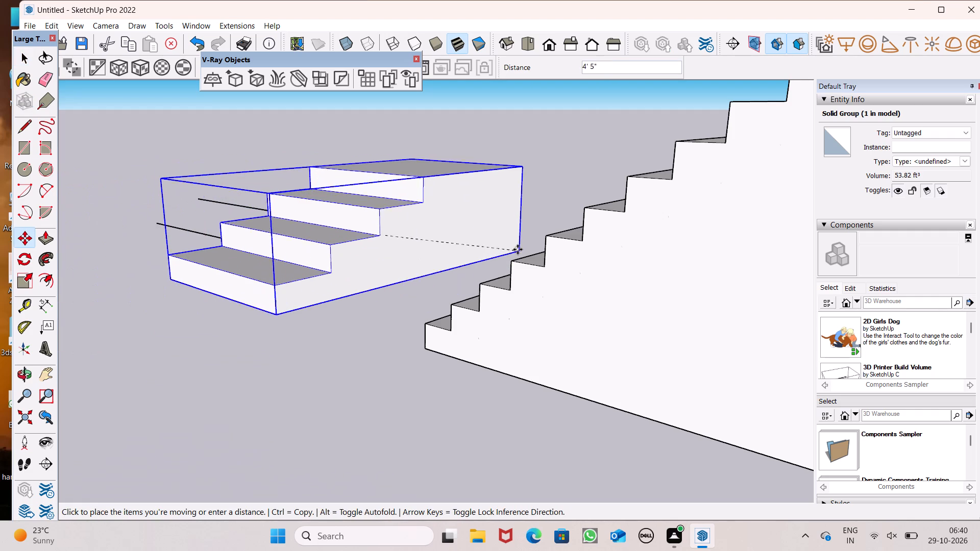
drag(518, 249, 516, 248)
Move the landing stair again by its lower front corner, placing it freehand beside the foot of the long staircase.
middle_drag(522, 292, 552, 220)
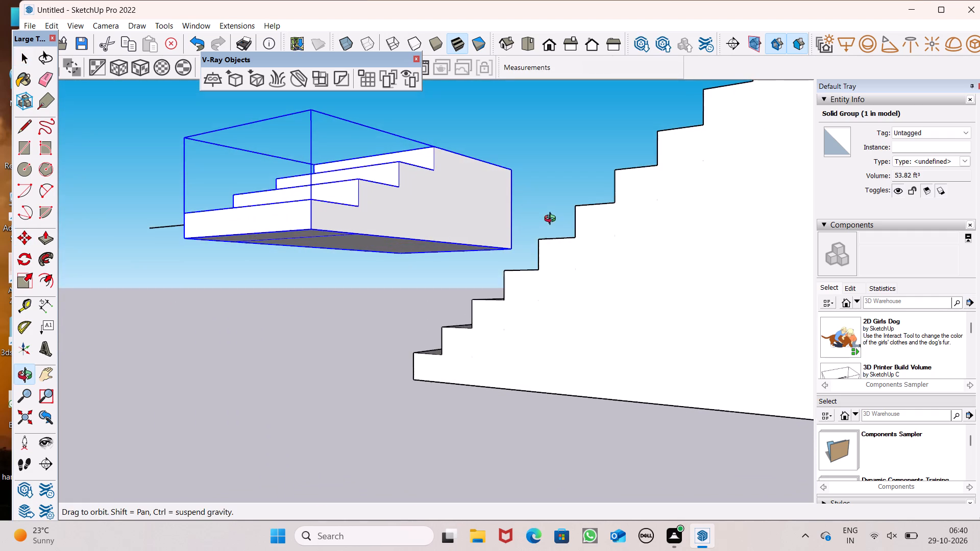
middle_drag(552, 220, 551, 208)
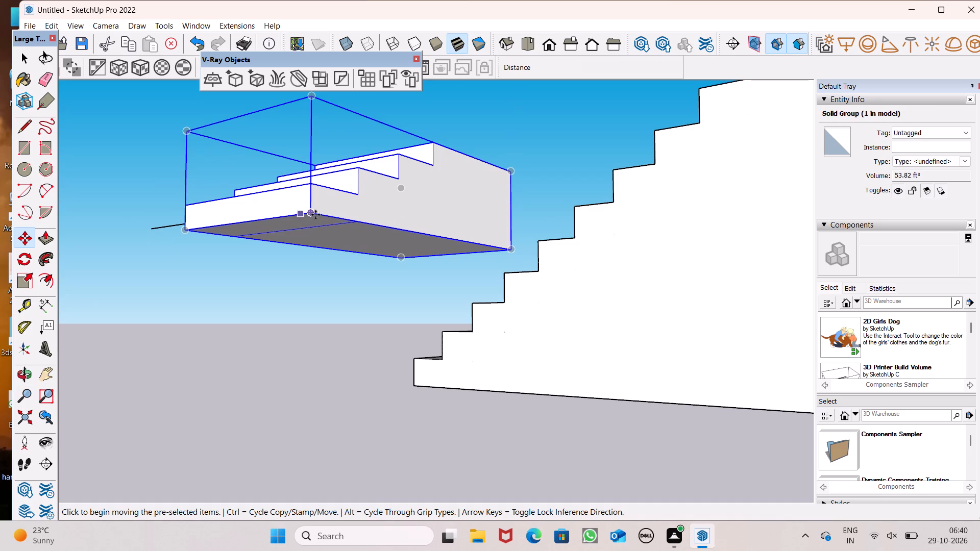
drag(320, 214, 392, 398)
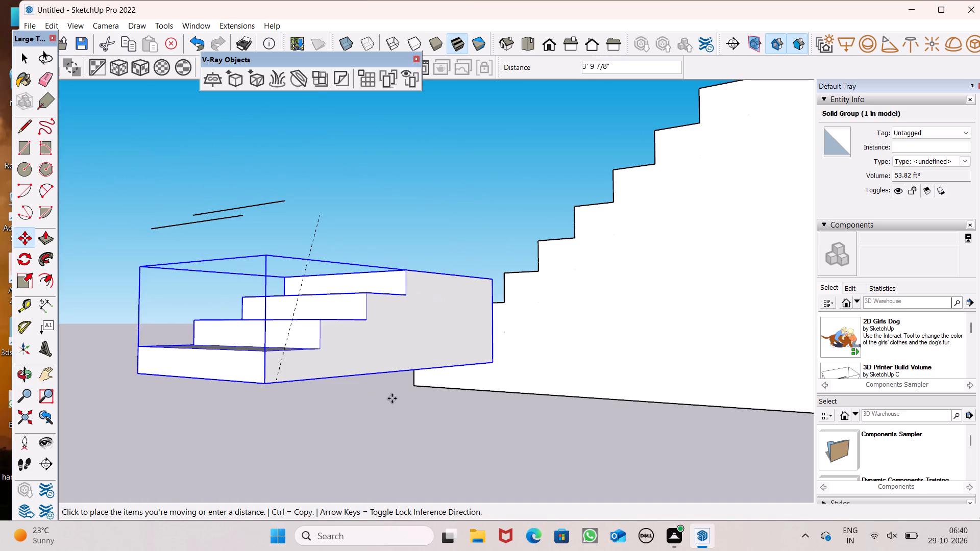
drag(392, 398, 78, 201)
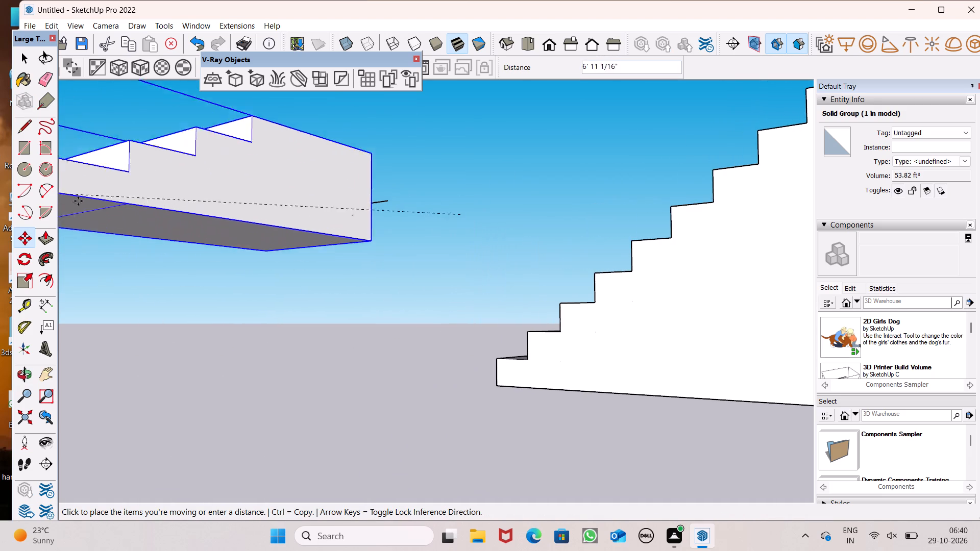
drag(78, 201, 428, 379)
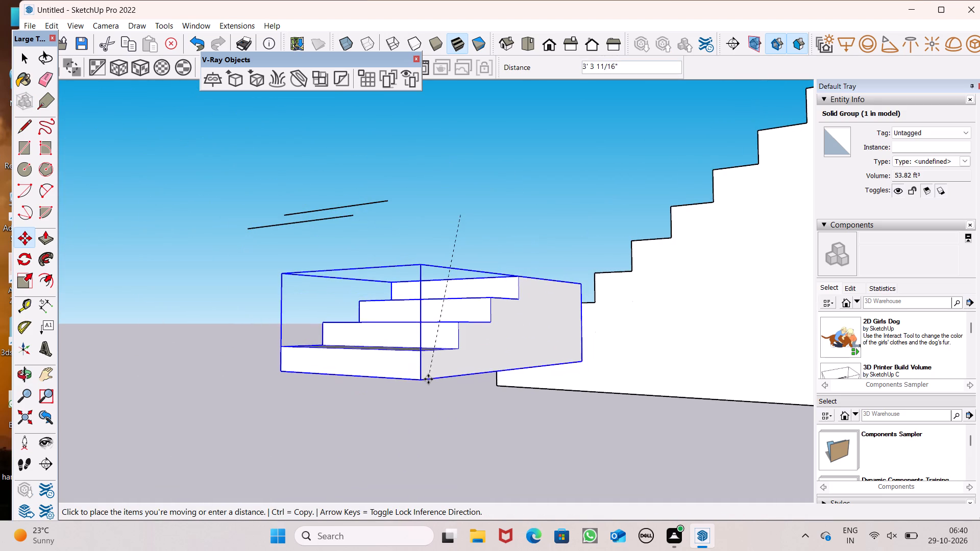
drag(428, 379, 366, 278)
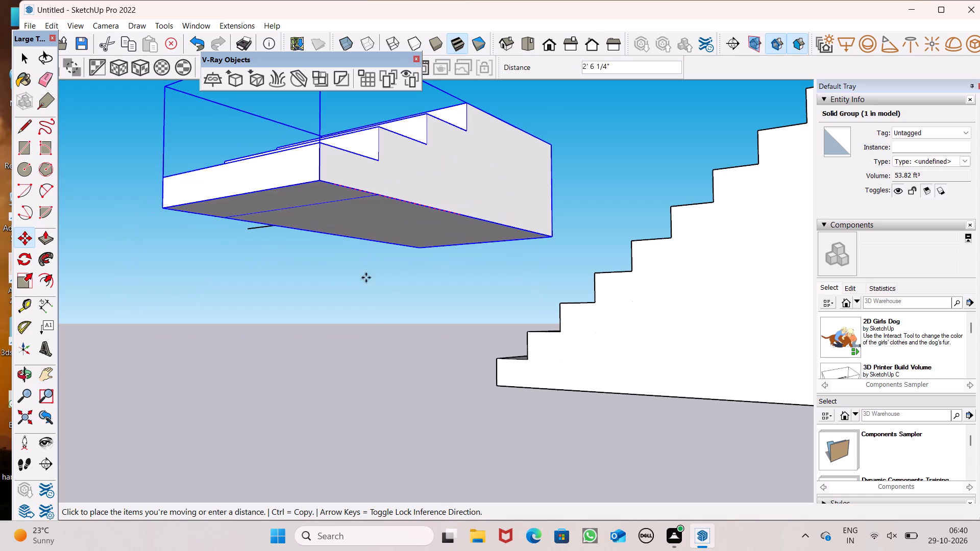
drag(366, 278, 379, 330)
scroll(470, 189, down, 4)
middle_drag(497, 241, 608, 452)
middle_drag(461, 295, 762, 328)
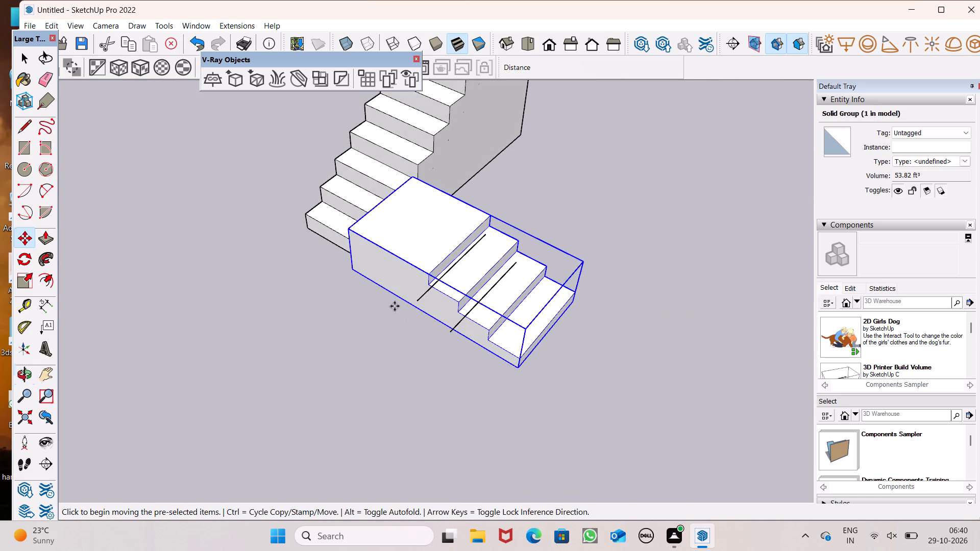
Delete the two stray lines lying across the landing stair, keeping the stair group itself.
scroll(395, 305, up, 5)
key(space)
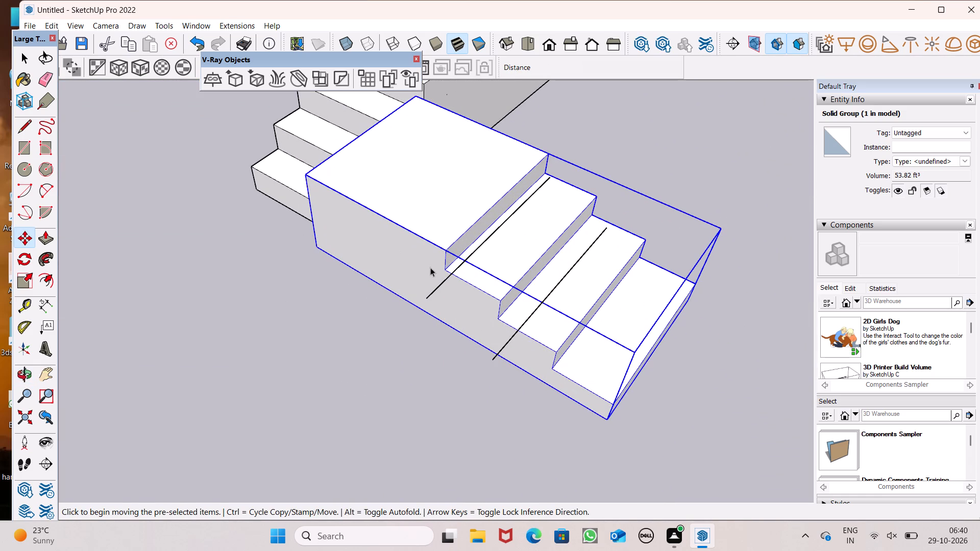
click(432, 292)
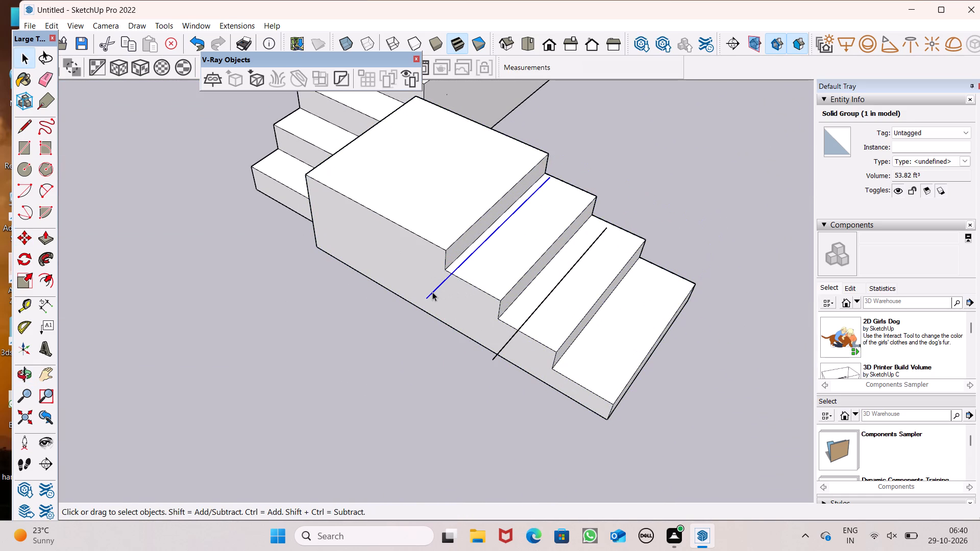
key(Delete)
click(503, 344)
key(Delete)
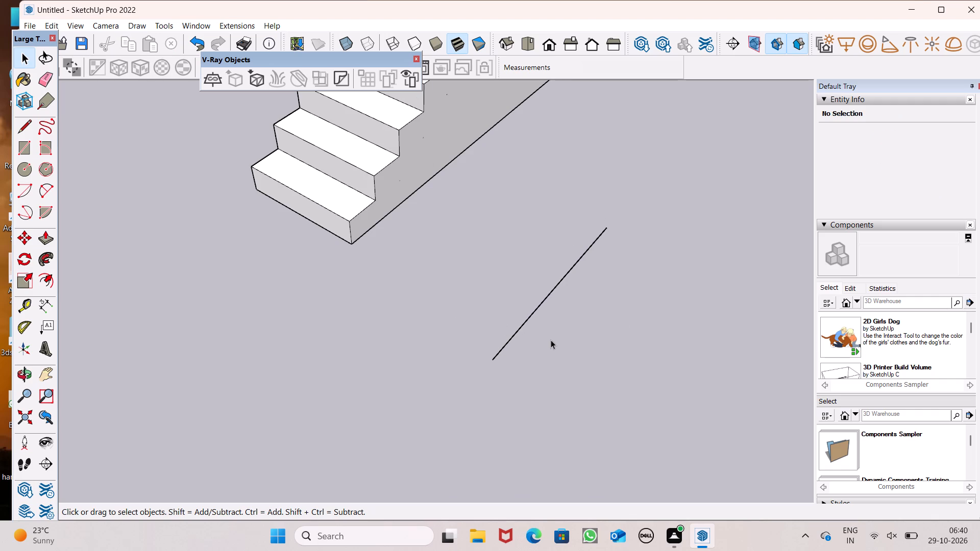
key(ctrl+z)
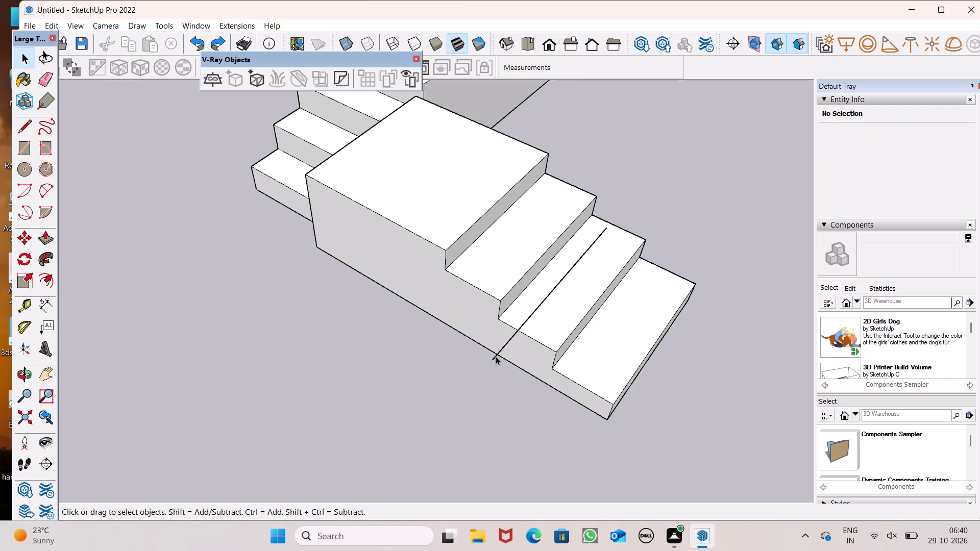
click(496, 356)
key(Delete)
Select the landing stair group and move it by its lower landing corner about 6' 2" toward the foot of the long staircase.
middle_drag(327, 310, 365, 303)
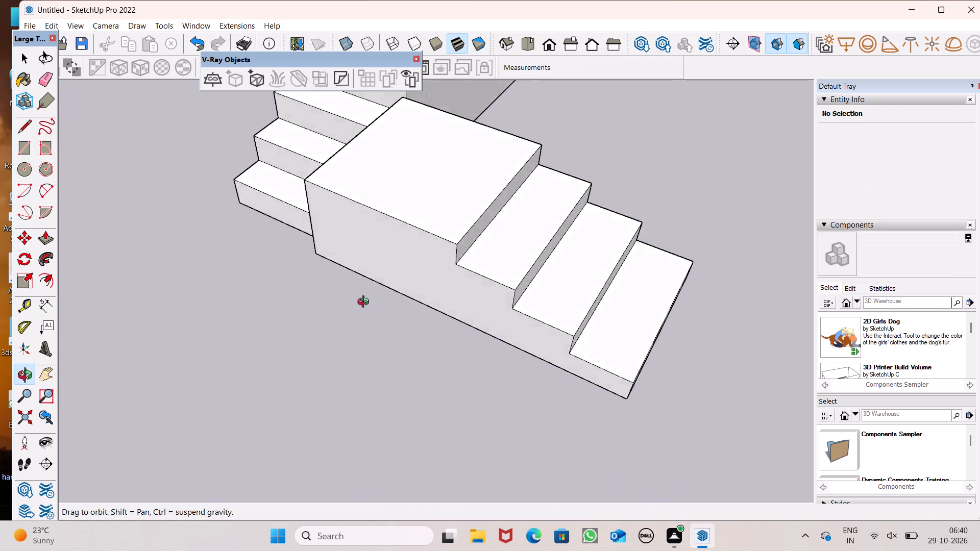
middle_drag(365, 303, 698, 254)
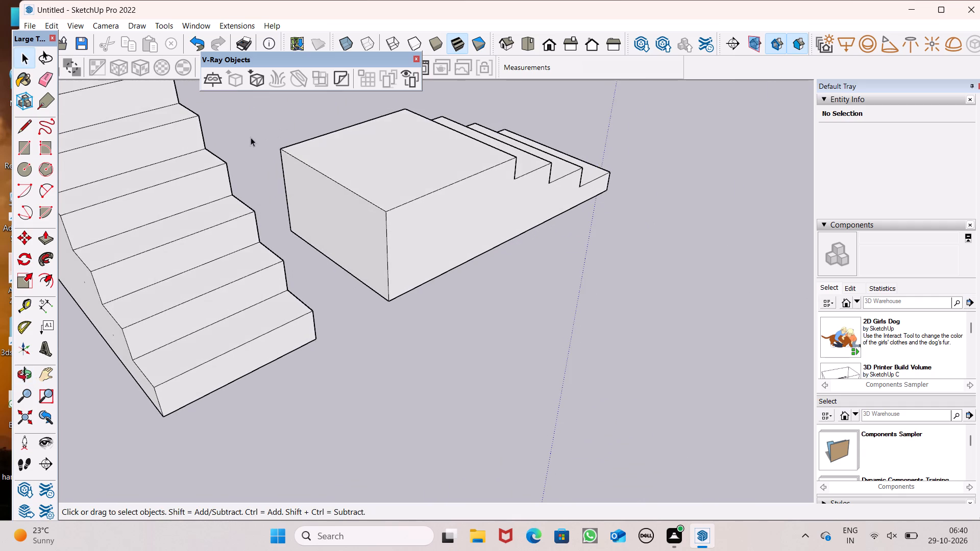
scroll(248, 143, down, 1)
scroll(202, 281, up, 1)
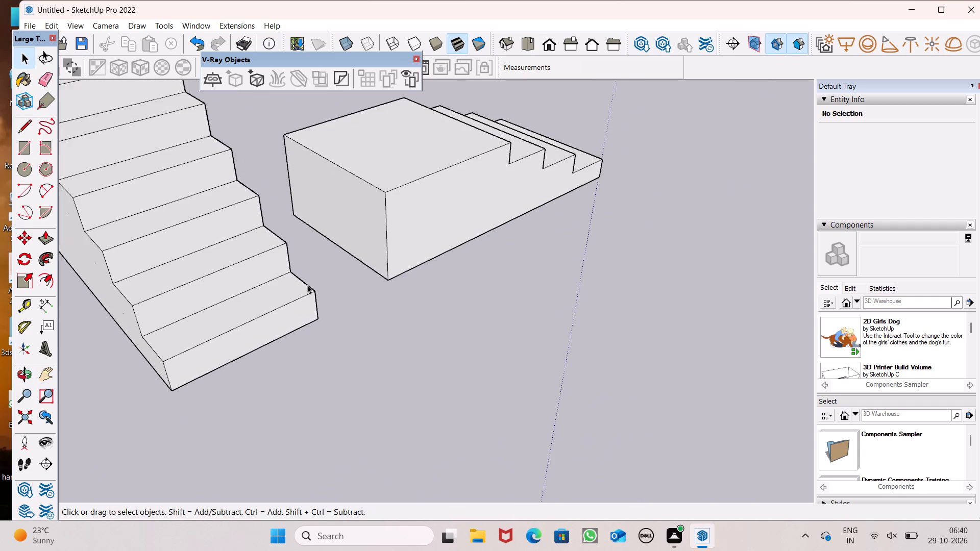
scroll(307, 285, down, 1)
click(384, 266)
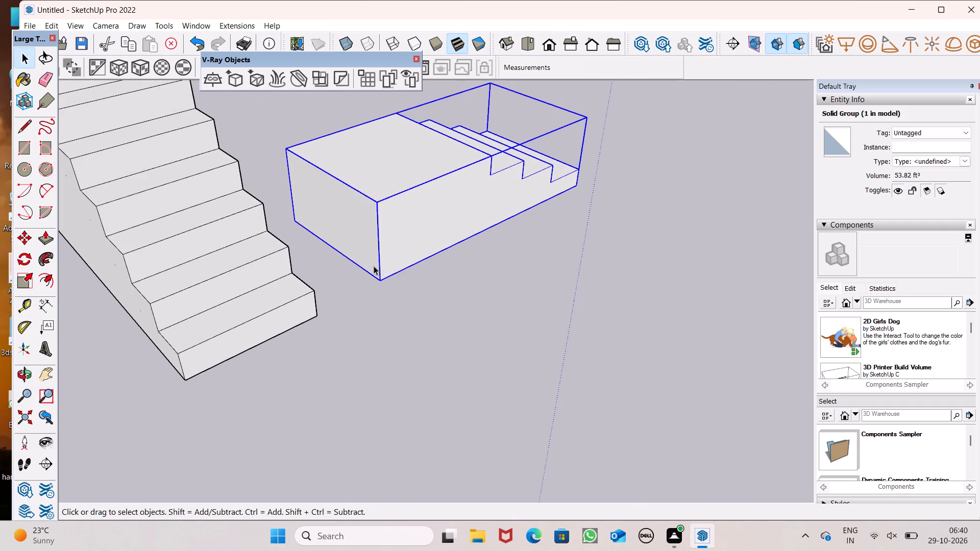
key(m)
key(Return)
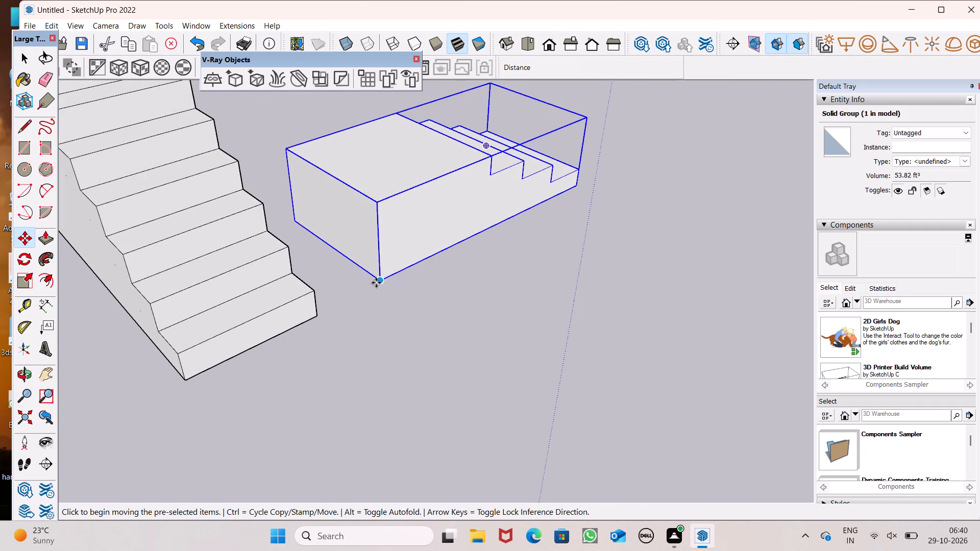
drag(383, 284, 340, 478)
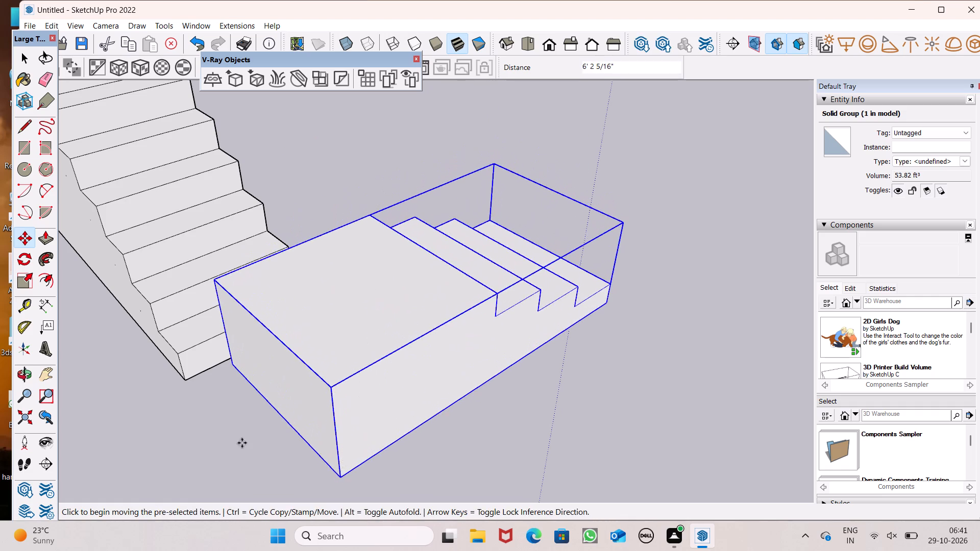
Move the landing stair by its lower corner about 4' 8" toward the bottom corner of the long staircase.
middle_drag(217, 432, 414, 340)
scroll(324, 270, down, 2)
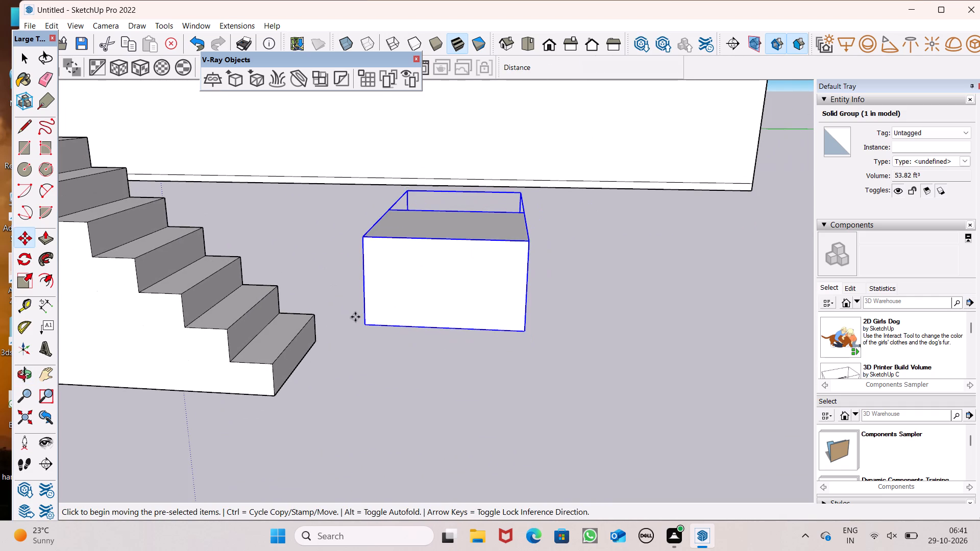
drag(363, 327, 270, 403)
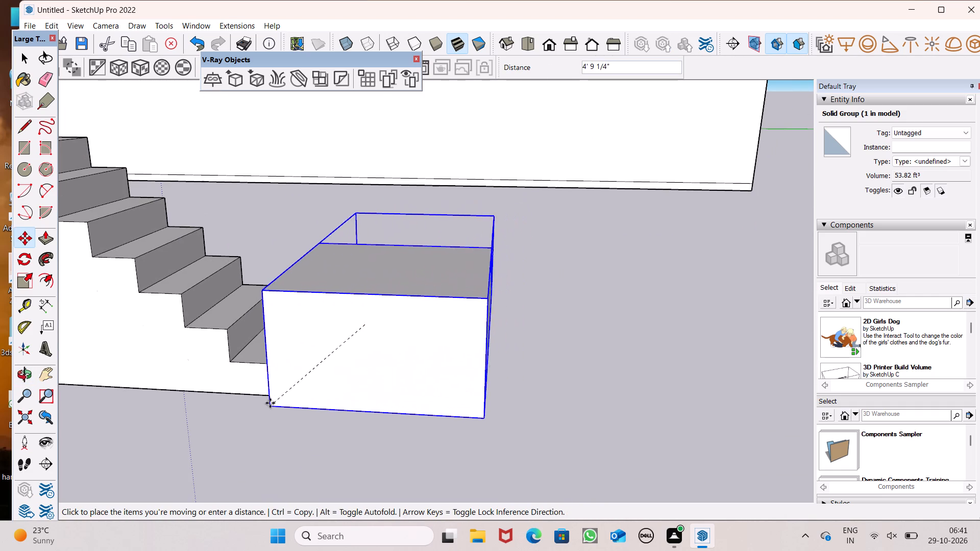
drag(270, 403, 273, 403)
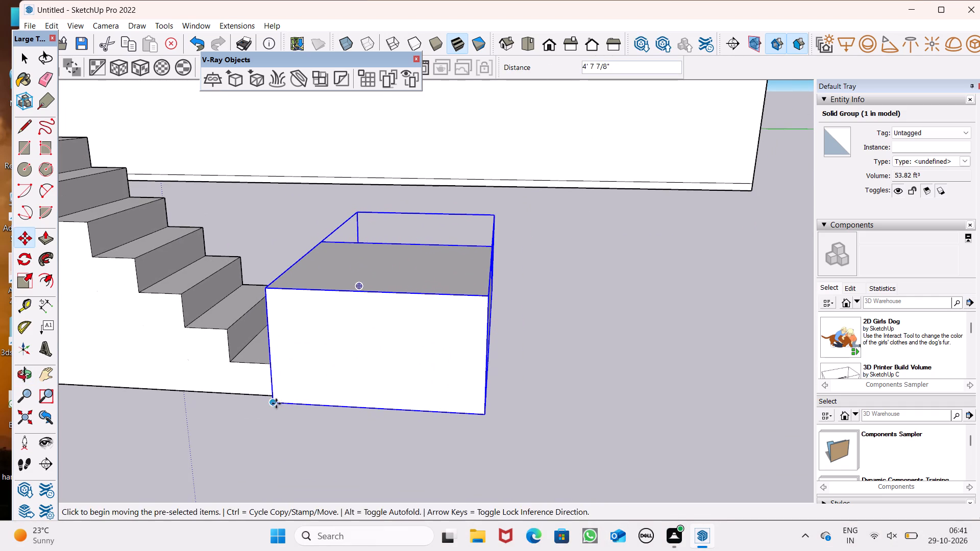
Move the landing stair by its lower corner about 4' 10" onto the long staircase's bottom corner, then deselect it.
middle_drag(282, 412, 381, 394)
drag(381, 397, 293, 412)
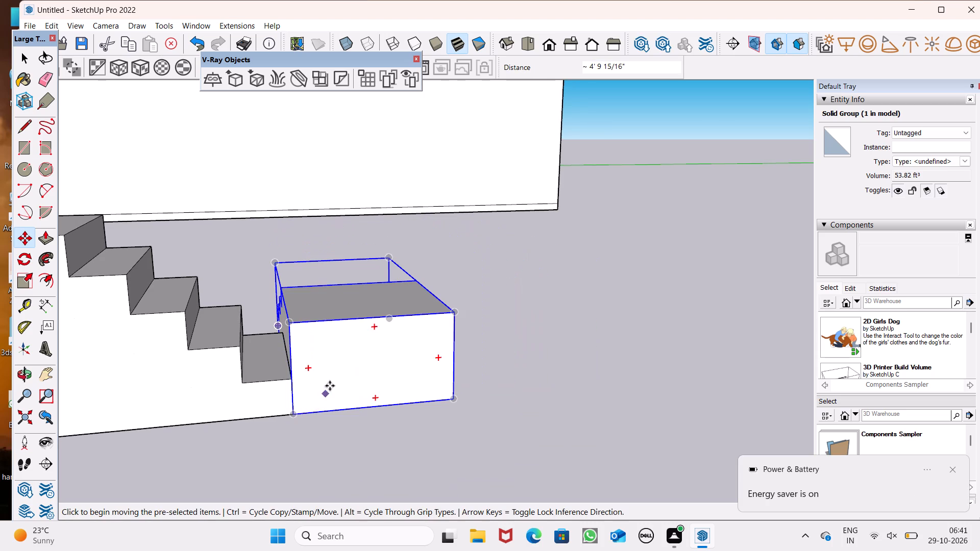
scroll(477, 369, down, 1)
middle_drag(470, 383, 278, 394)
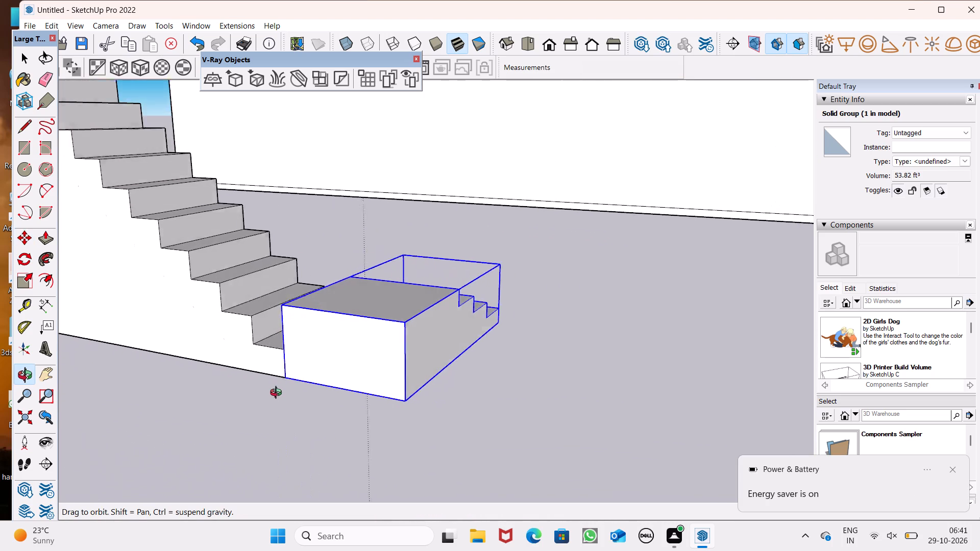
middle_drag(278, 394, 211, 382)
drag(212, 384, 223, 371)
key(space)
drag(492, 411, 484, 405)
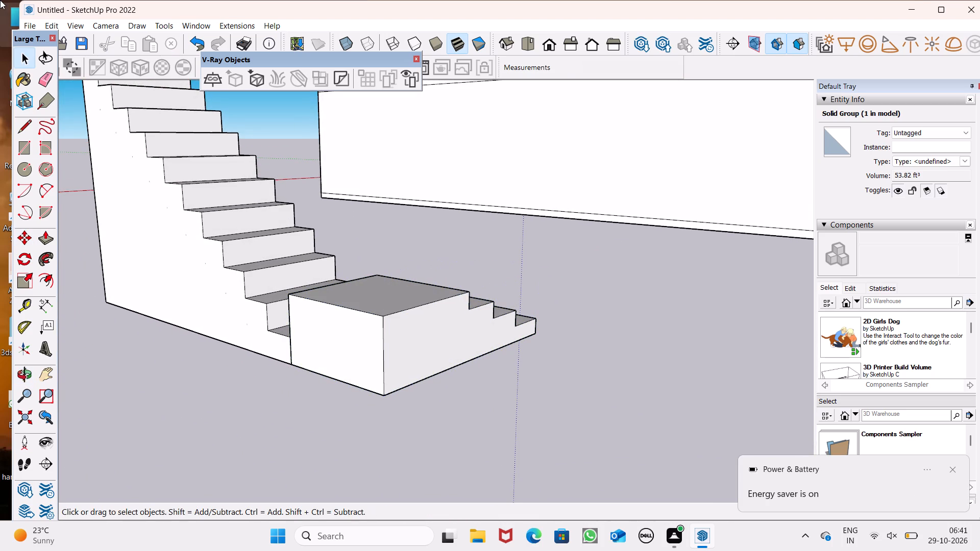
Examine the joint between the landing stair and the foot of the long staircase from several sides.
scroll(484, 445, down, 3)
middle_drag(524, 400, 438, 405)
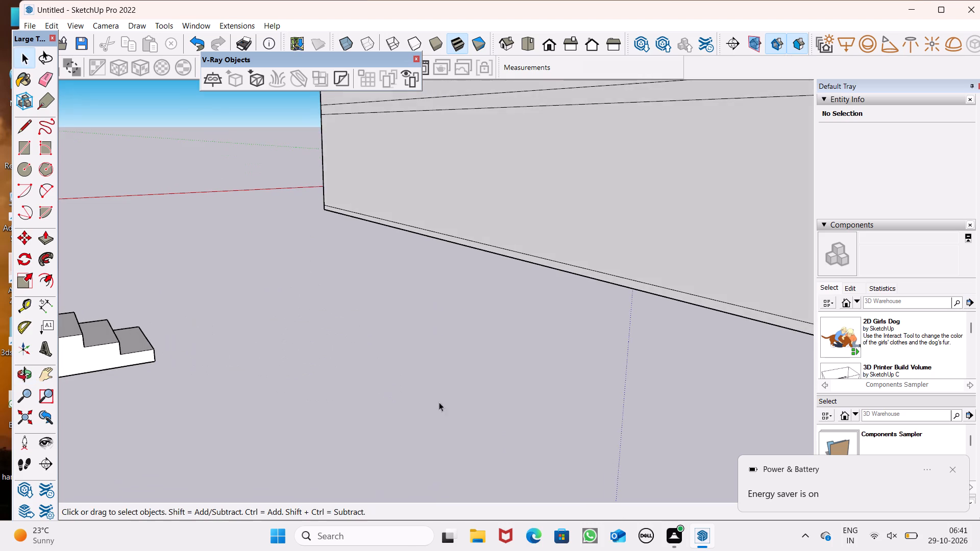
scroll(493, 344, down, 7)
middle_drag(280, 391, 372, 391)
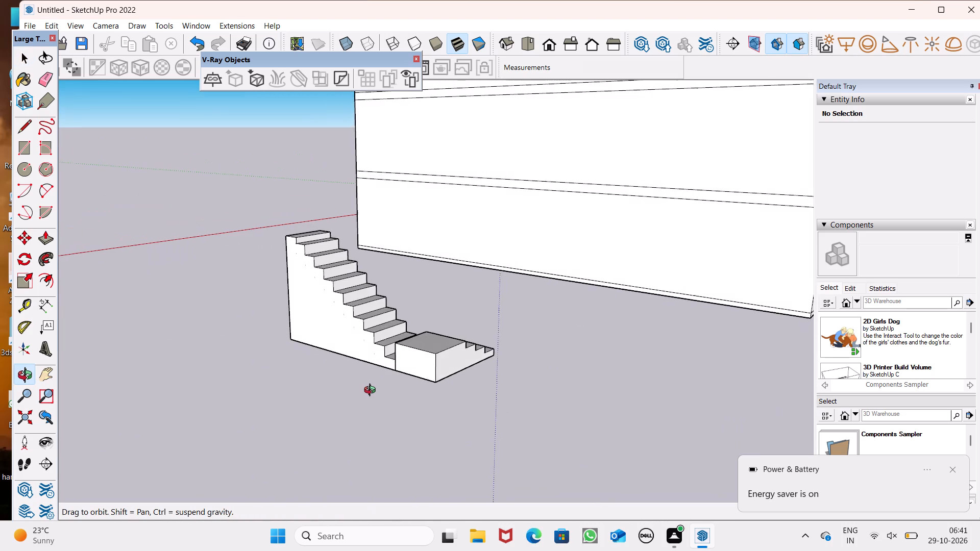
middle_drag(372, 391, 364, 416)
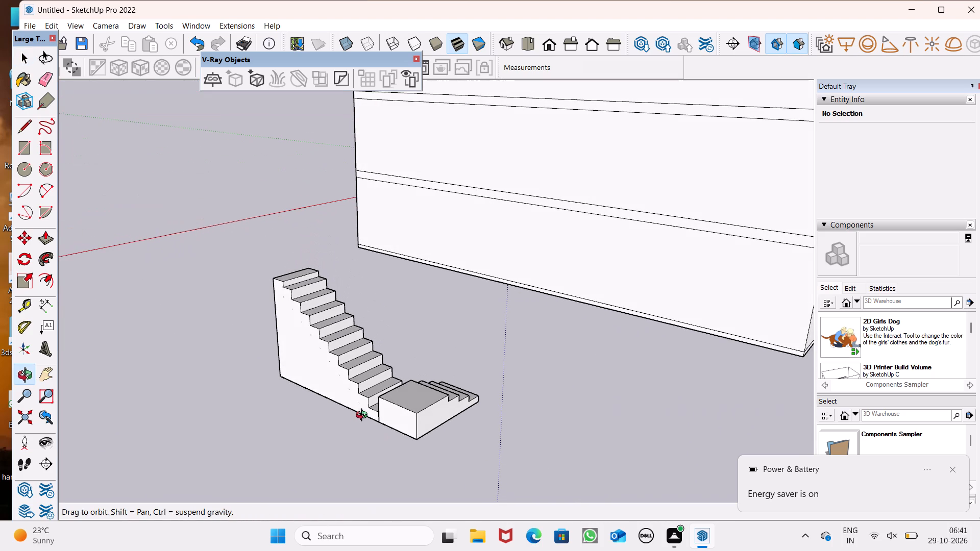
middle_drag(364, 416, 351, 411)
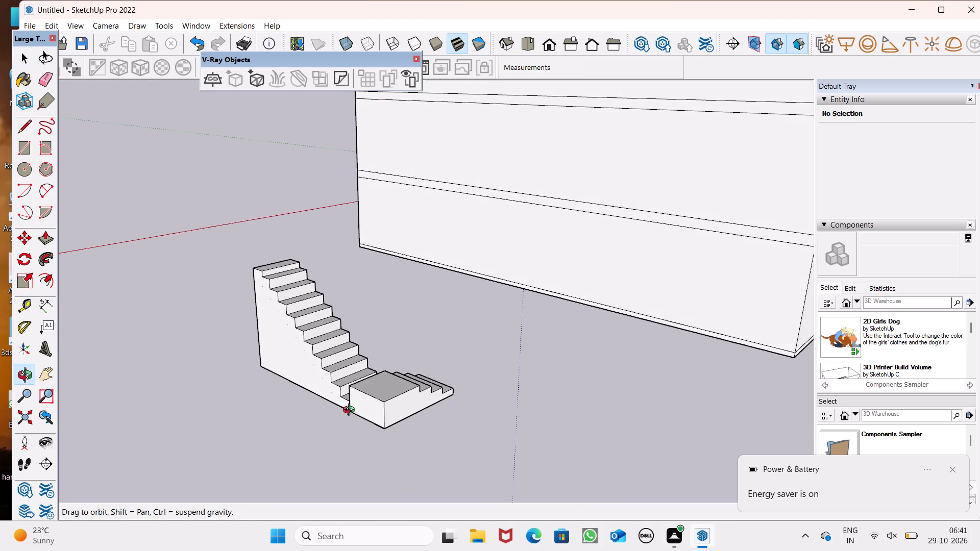
middle_drag(351, 411, 409, 411)
scroll(521, 422, up, 7)
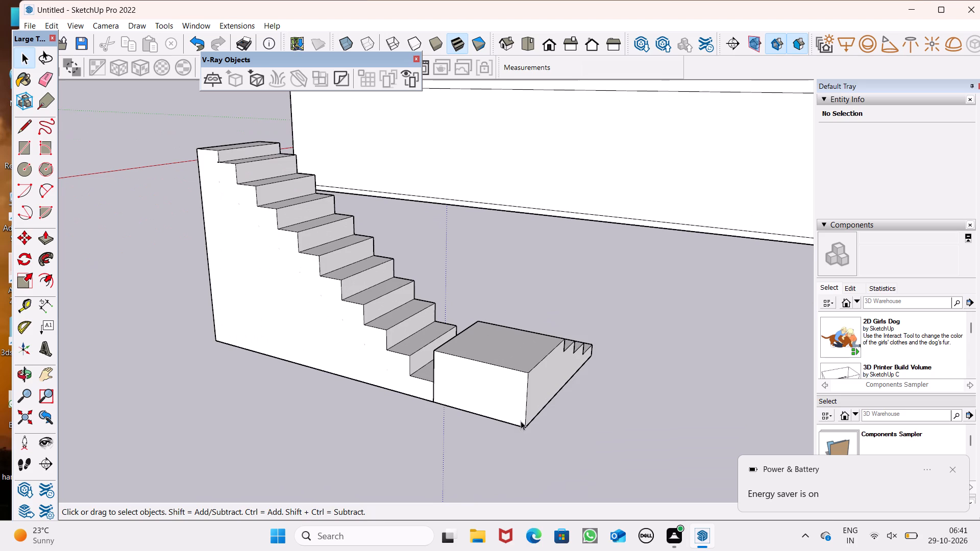
scroll(516, 401, down, 3)
middle_drag(548, 409, 489, 446)
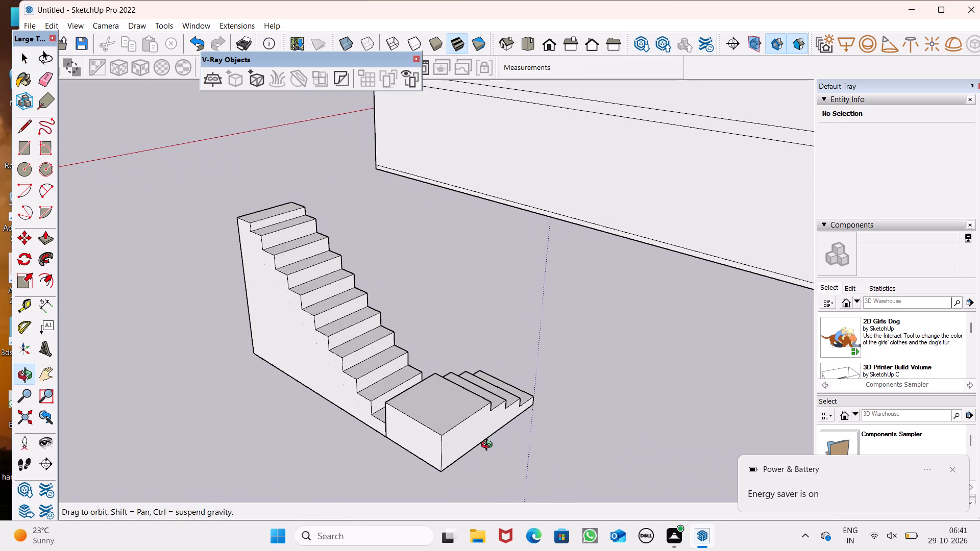
middle_drag(489, 446, 556, 401)
click(524, 361)
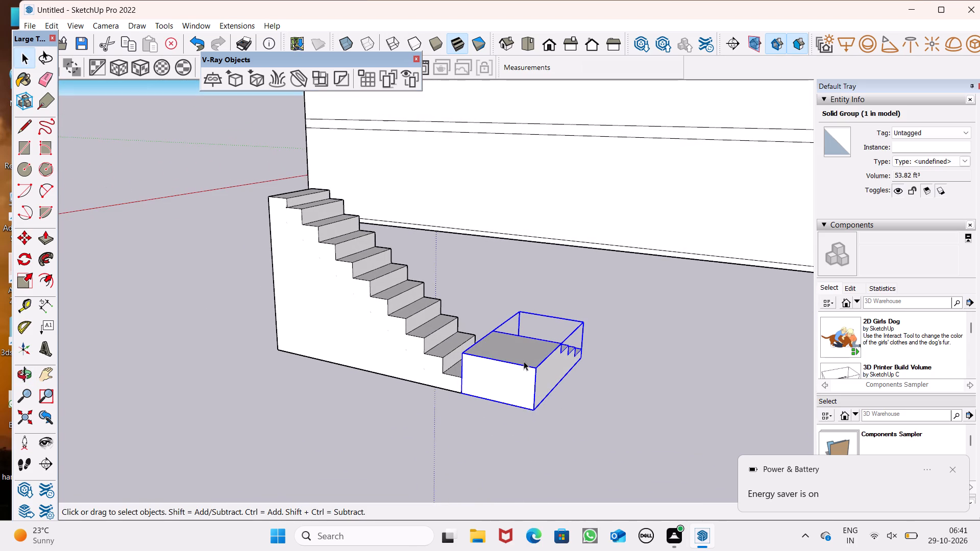
ctrl+click(408, 337)
click(599, 425)
middle_drag(528, 403, 544, 385)
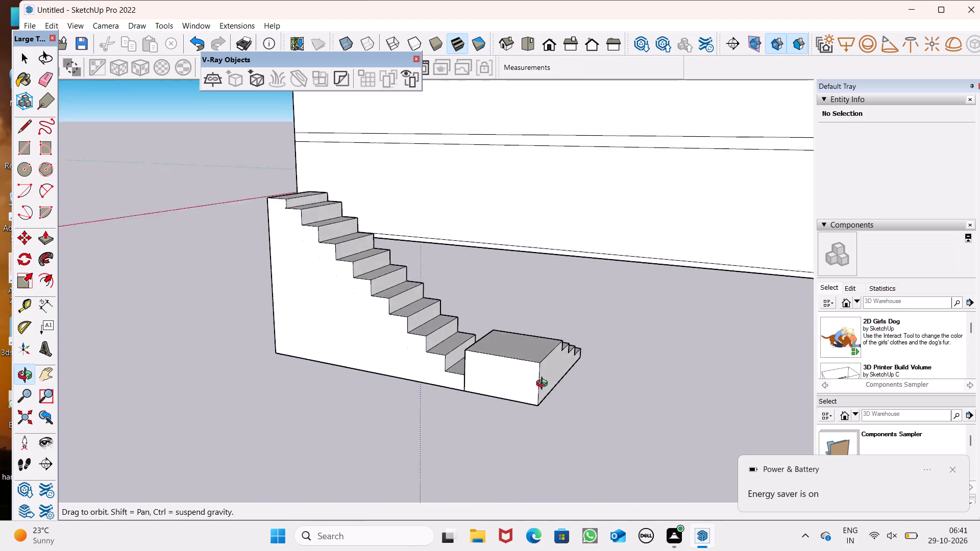
middle_drag(544, 385, 691, 398)
scroll(691, 395, up, 1)
scroll(473, 350, up, 8)
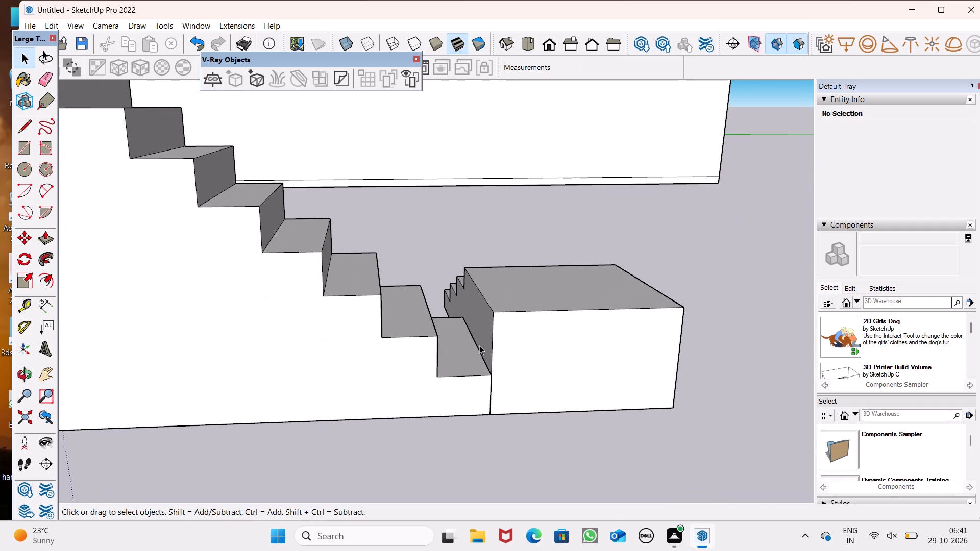
scroll(534, 359, down, 10)
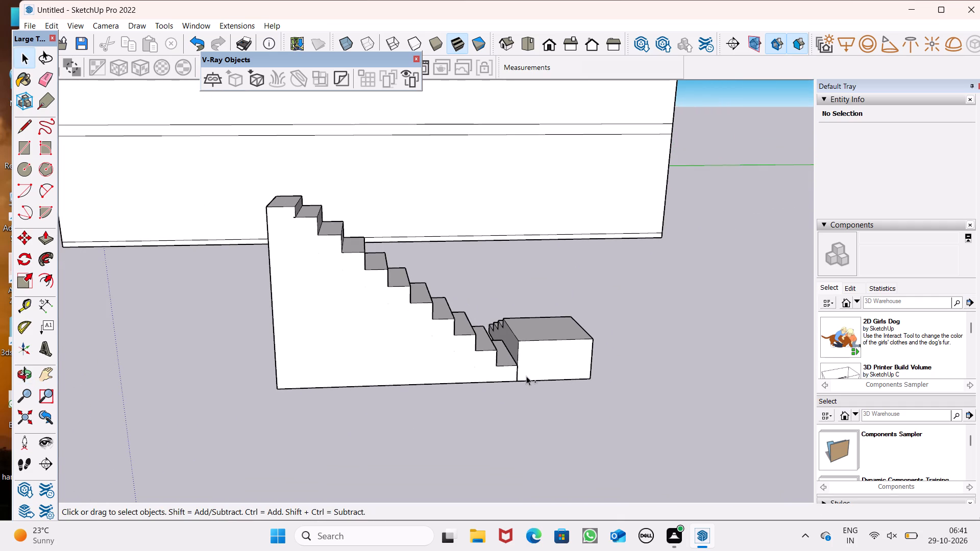
Select both the long staircase and the landing stair and combine them into one group.
click(531, 370)
ctrl+click(476, 369)
ctrl+right_click(476, 367)
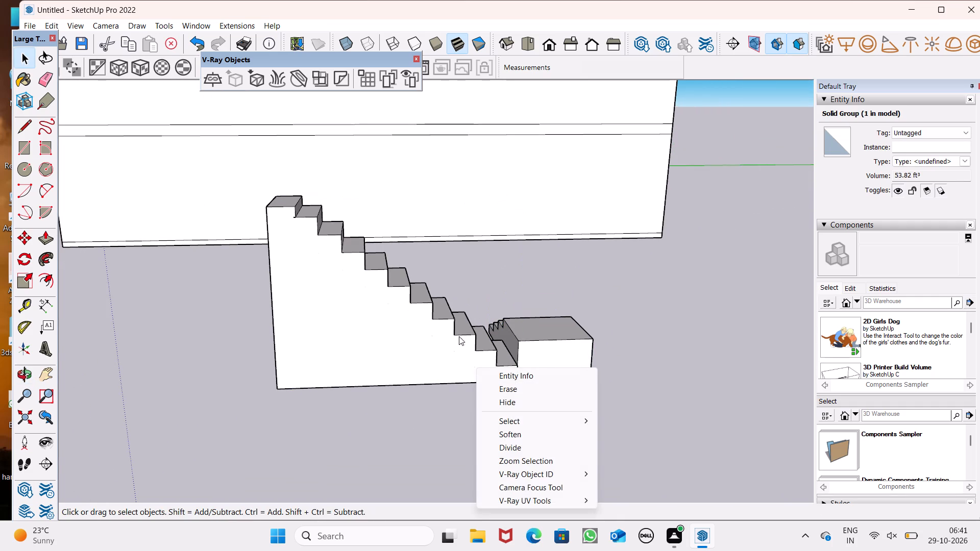
click(424, 314)
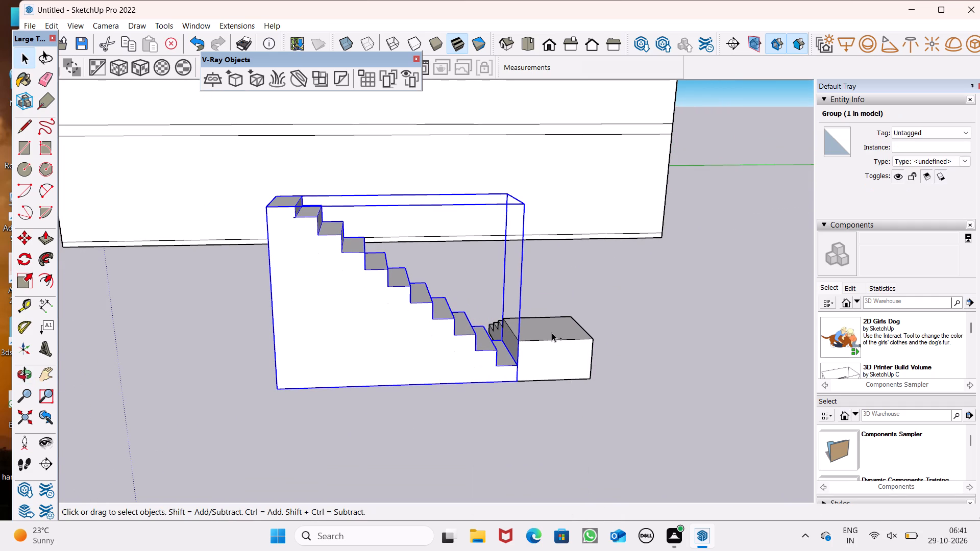
ctrl+click(552, 333)
ctrl+right_click(551, 333)
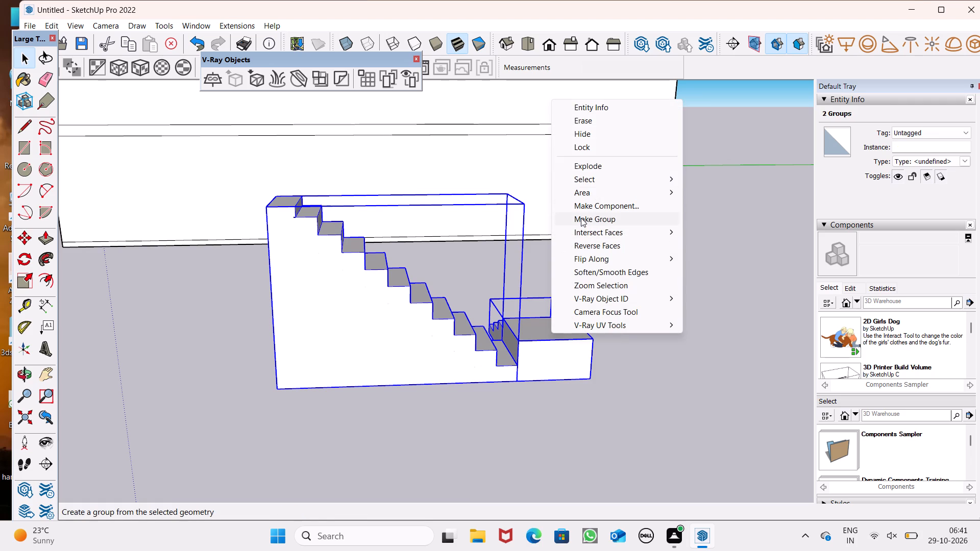
ctrl+click(581, 217)
Move the combined staircase group by its lower corner about 37' 10" onto the floor inside the building.
scroll(429, 267, down, 10)
scroll(219, 348, down, 5)
middle_drag(248, 364, 472, 363)
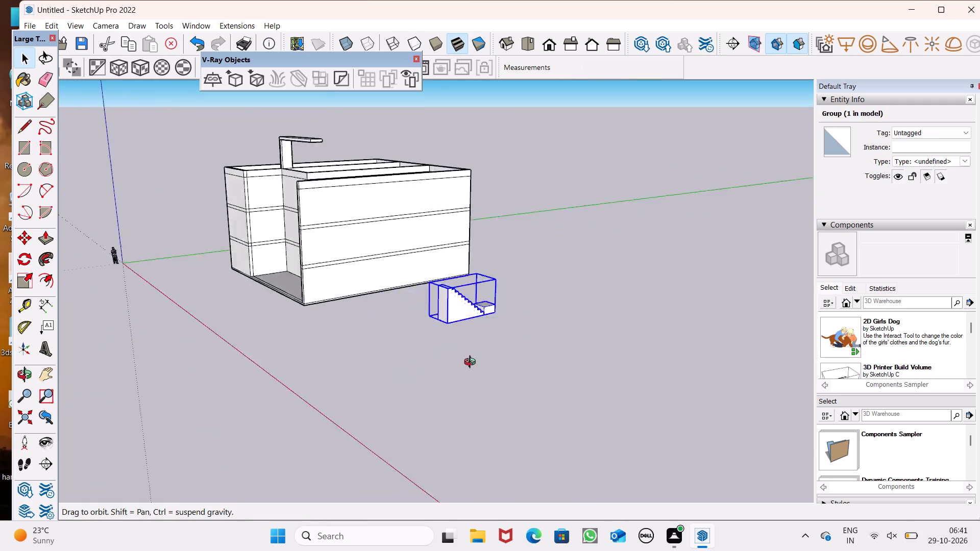
middle_drag(472, 363, 679, 364)
key(m)
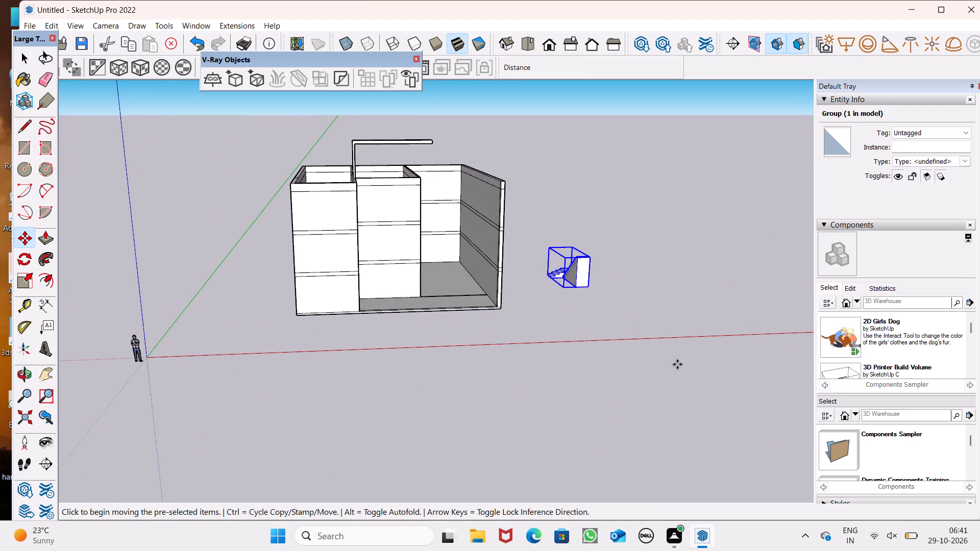
key(Return)
drag(590, 286, 448, 294)
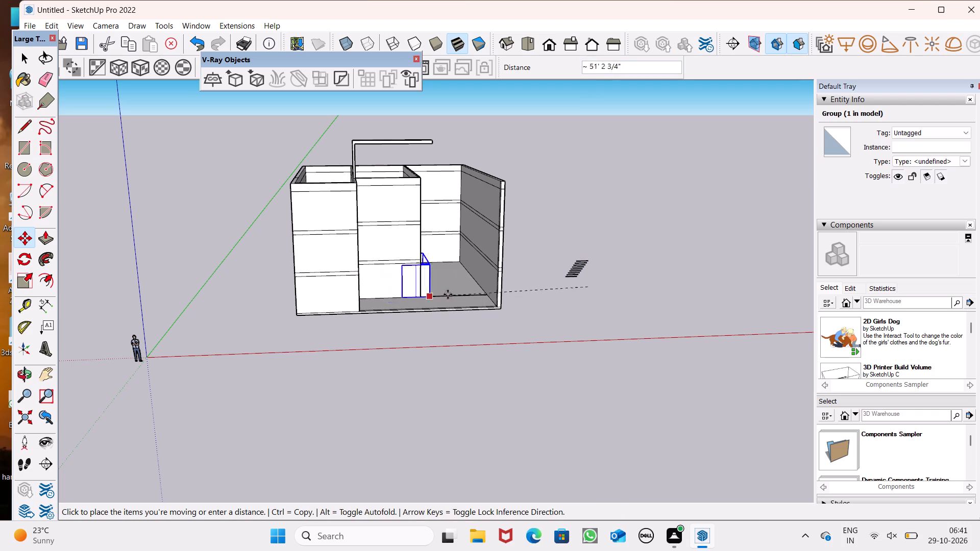
drag(448, 294, 469, 270)
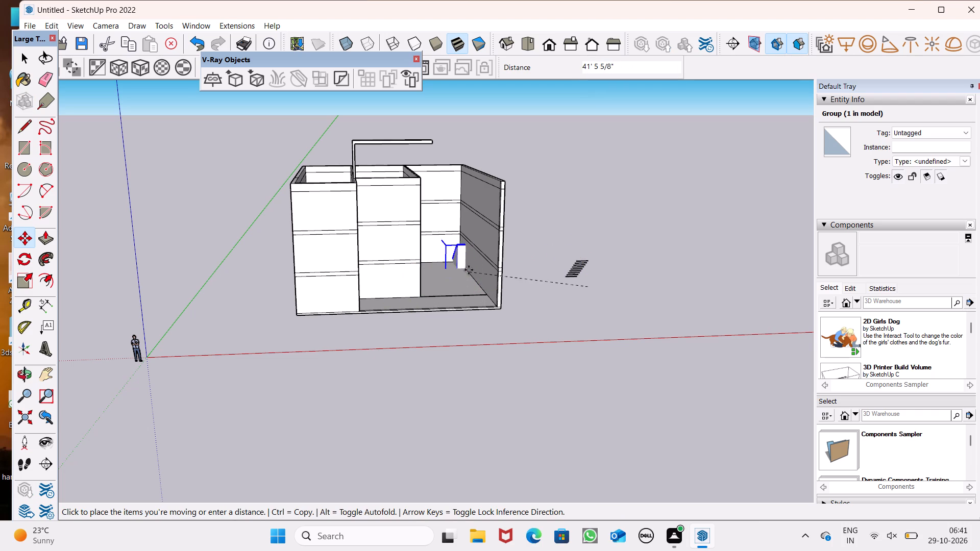
drag(469, 270, 468, 281)
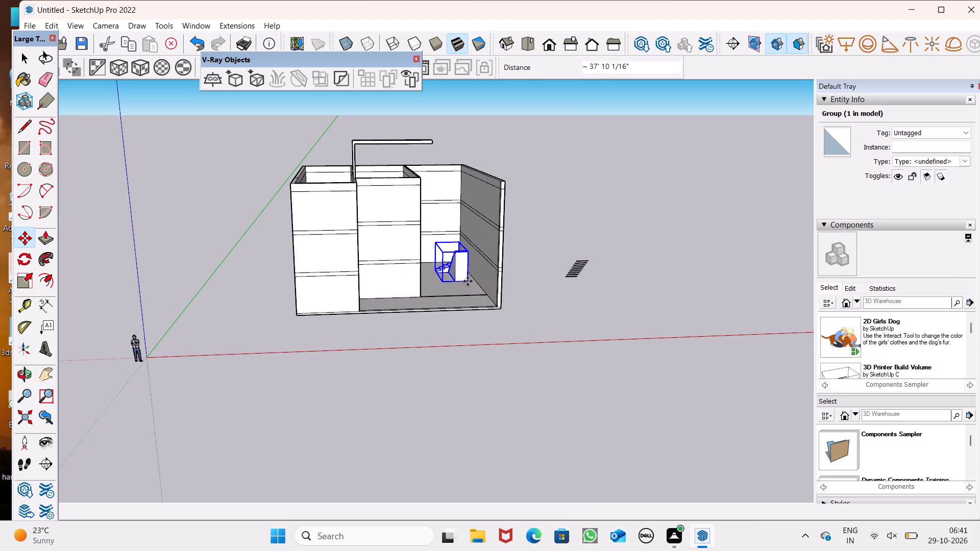
Move the staircase group by its lower corner against the base of the adjacent side wall inside the building.
scroll(479, 282, up, 18)
drag(437, 279, 475, 283)
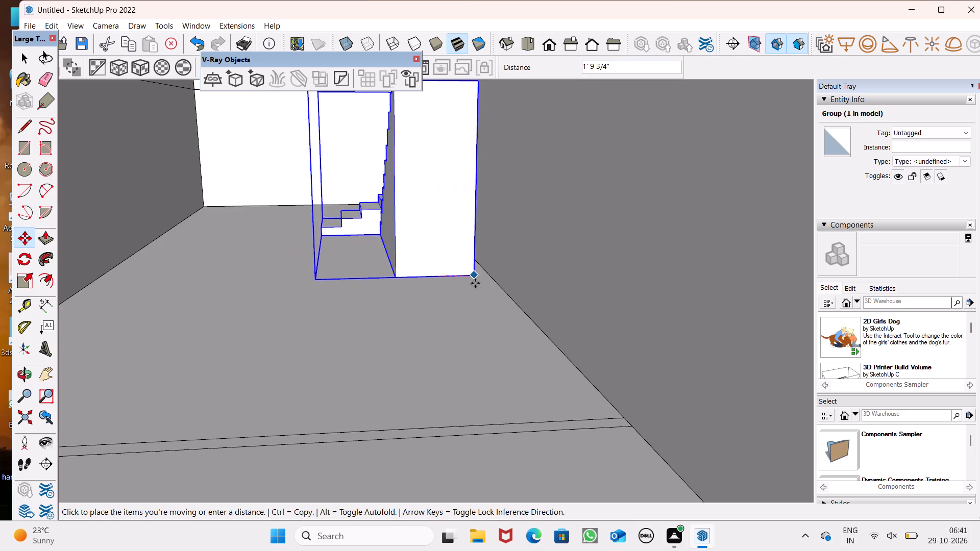
drag(475, 283, 495, 271)
Examine the placed staircase group and its fit against the side wall from inside the building.
scroll(494, 345, down, 6)
middle_drag(462, 356, 531, 392)
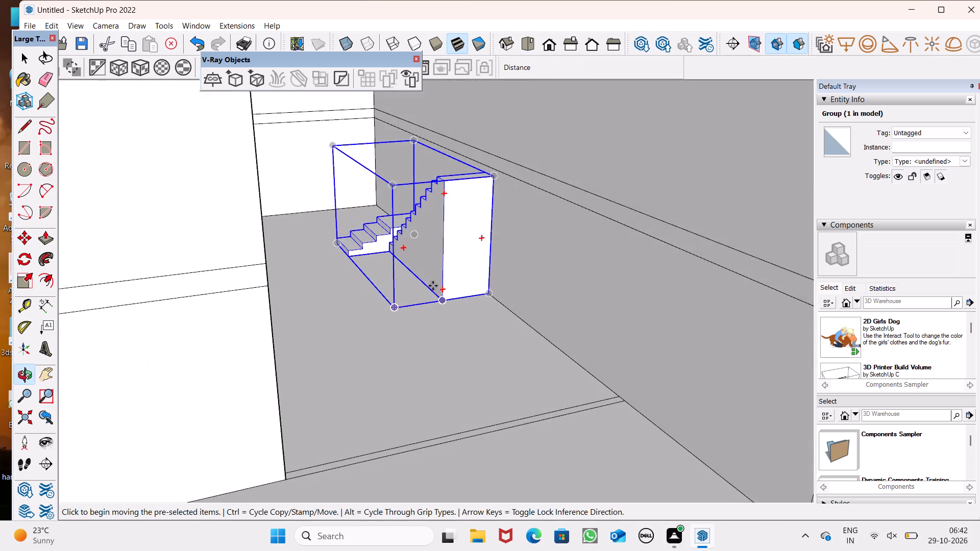
scroll(397, 226, up, 10)
scroll(358, 244, up, 9)
middle_drag(422, 304, 538, 309)
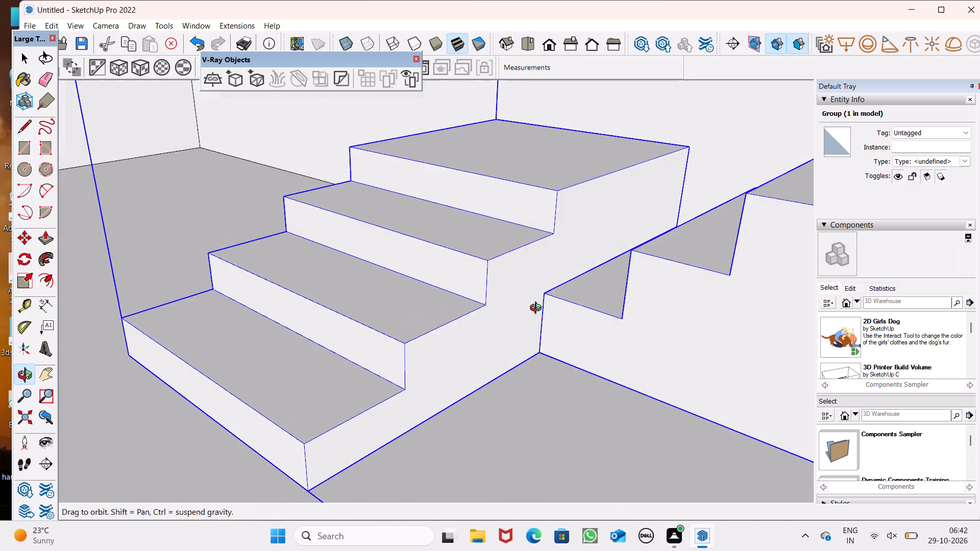
middle_drag(538, 309, 644, 294)
scroll(546, 309, down, 6)
scroll(526, 355, down, 6)
middle_drag(516, 370, 404, 354)
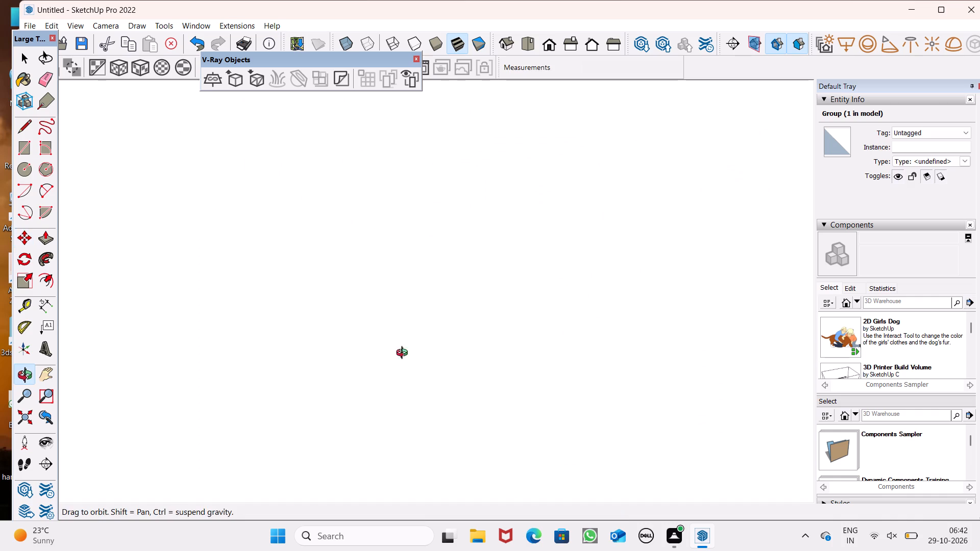
middle_drag(404, 354, 154, 356)
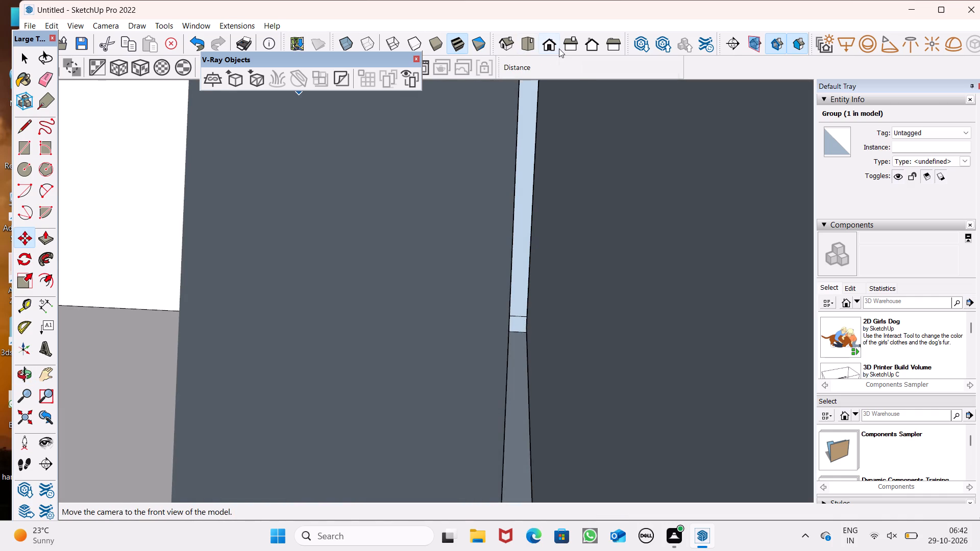
Deselect the staircase and delete the leftover stack of loose step lines standing outside the building.
click(559, 48)
scroll(458, 203, down, 7)
scroll(386, 396, down, 20)
scroll(386, 396, down, 1)
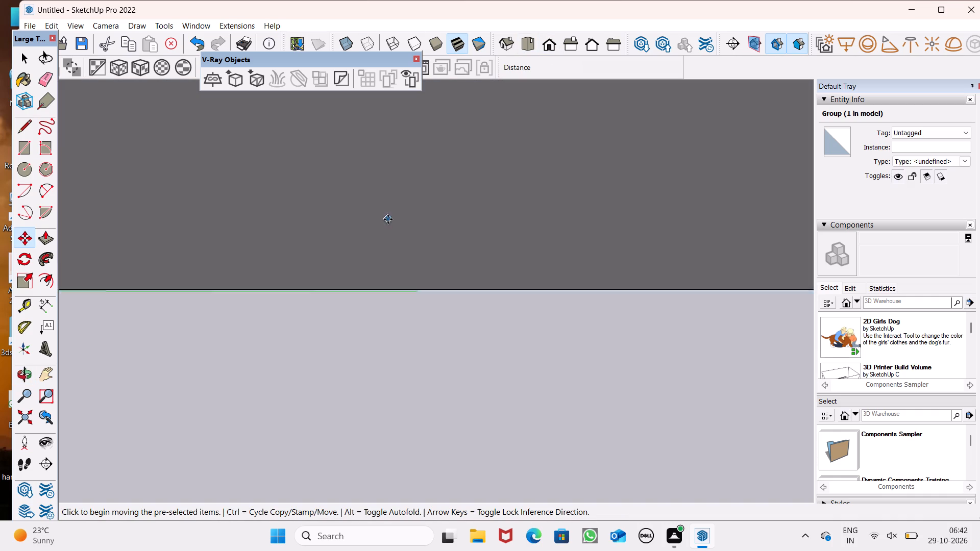
scroll(388, 219, down, 20)
scroll(388, 219, down, 19)
scroll(389, 328, down, 3)
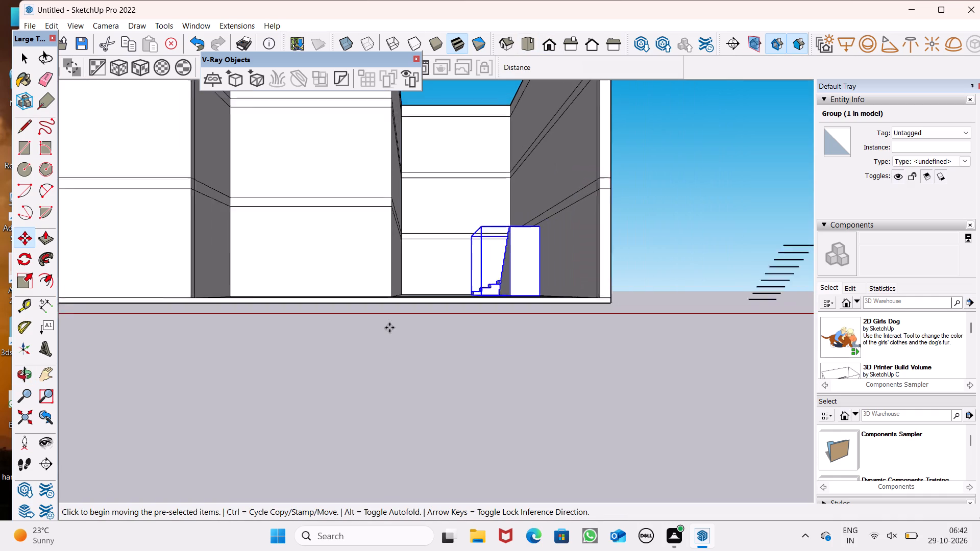
scroll(389, 328, down, 13)
scroll(433, 190, up, 6)
scroll(432, 195, down, 8)
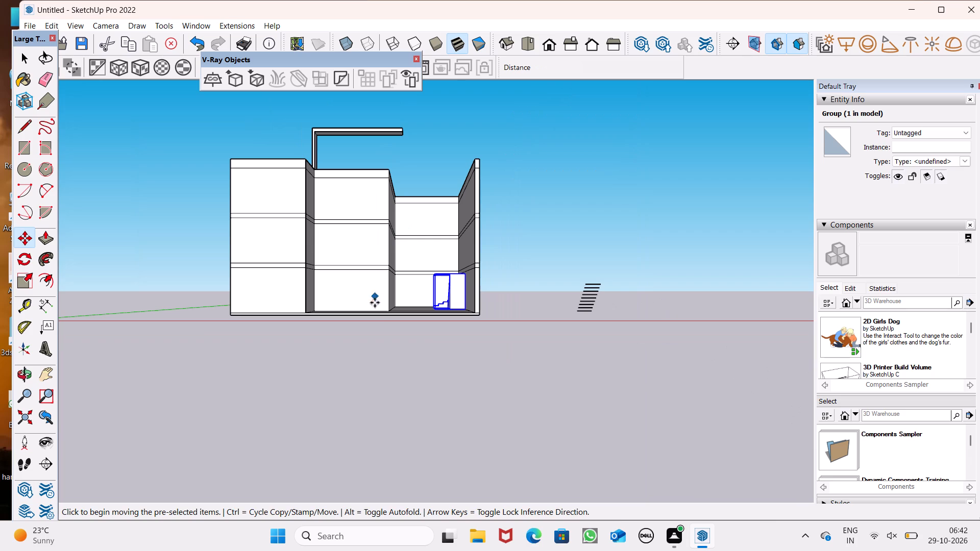
right_drag(503, 378, 519, 369)
key(n)
key(space)
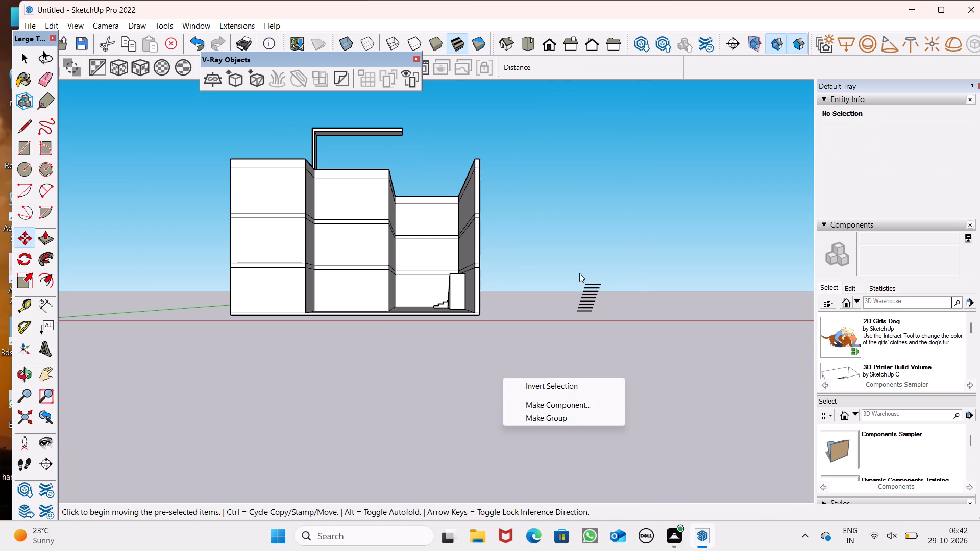
click(579, 273)
key(space)
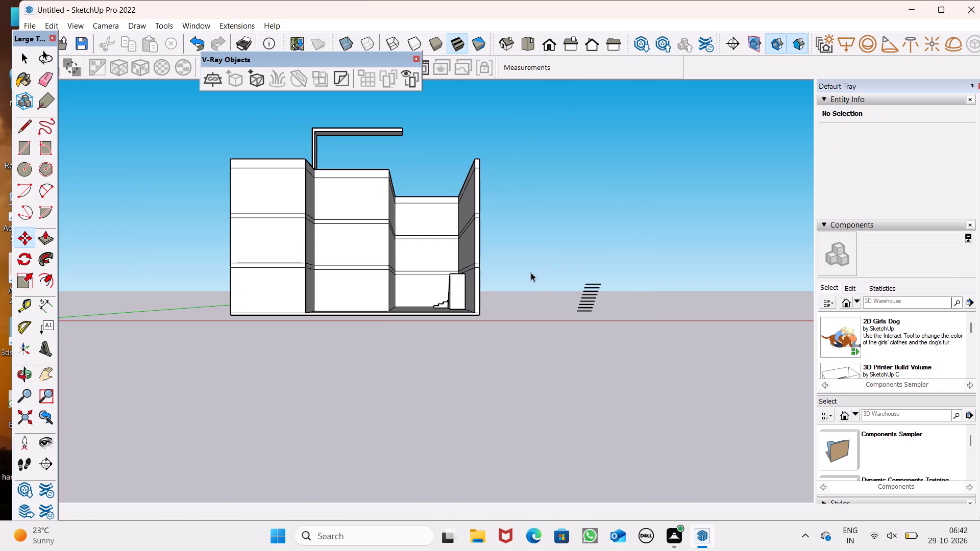
drag(576, 231, 666, 373)
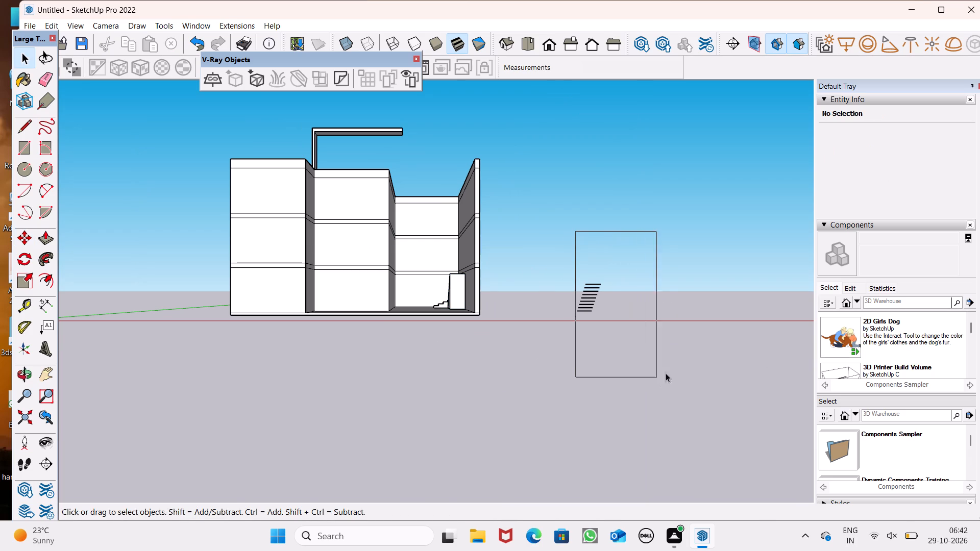
drag(666, 373, 667, 369)
key(Delete)
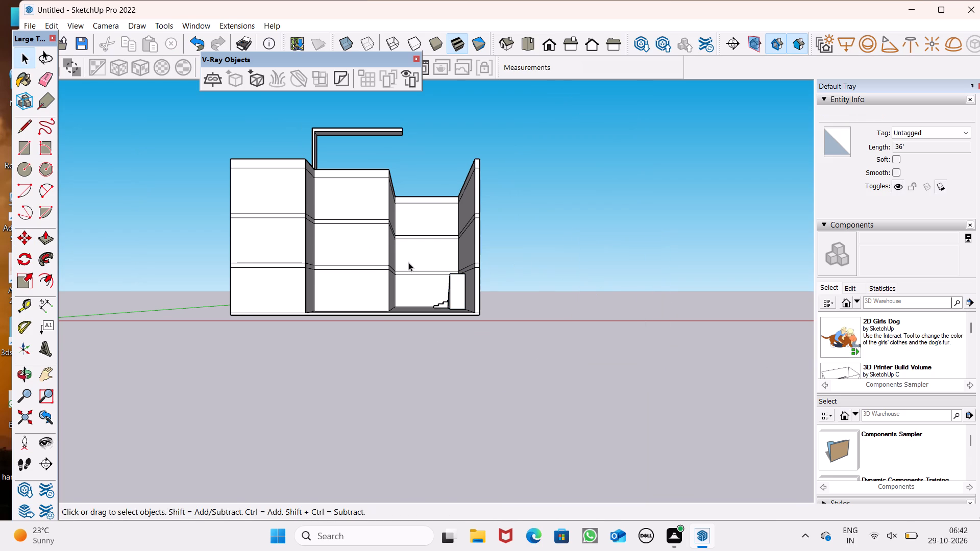
Examine the height of the staircase's top step relative to the horizontal band on the side wall.
scroll(408, 262, down, 1)
scroll(444, 251, up, 9)
scroll(411, 346, up, 9)
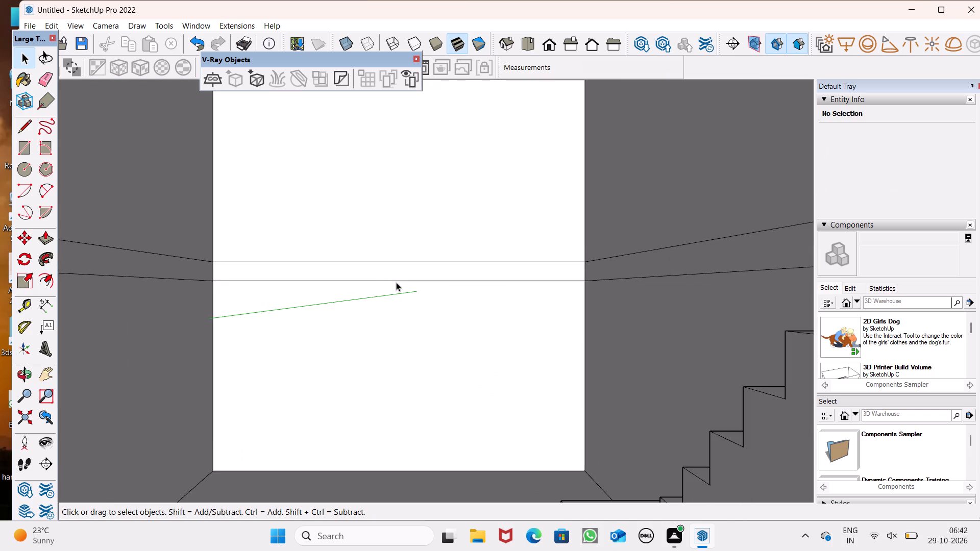
scroll(396, 282, down, 5)
middle_drag(567, 386, 645, 462)
scroll(620, 383, up, 7)
middle_drag(547, 352, 647, 341)
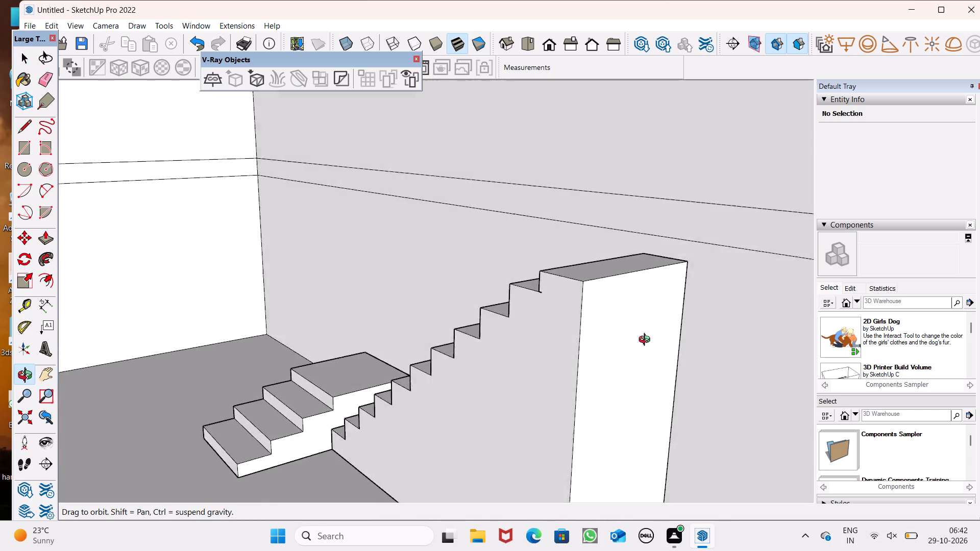
middle_drag(647, 341, 673, 340)
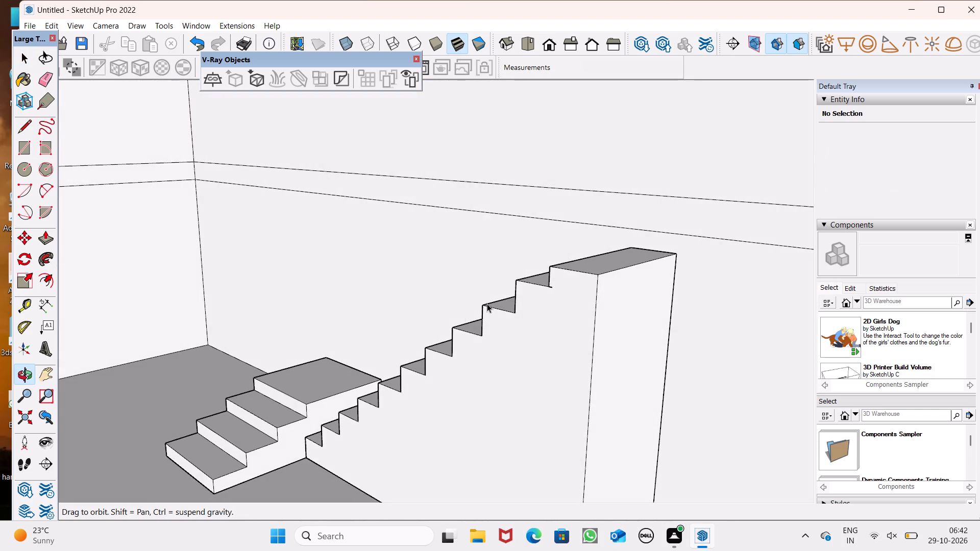
scroll(449, 335, up, 4)
middle_drag(535, 385, 594, 370)
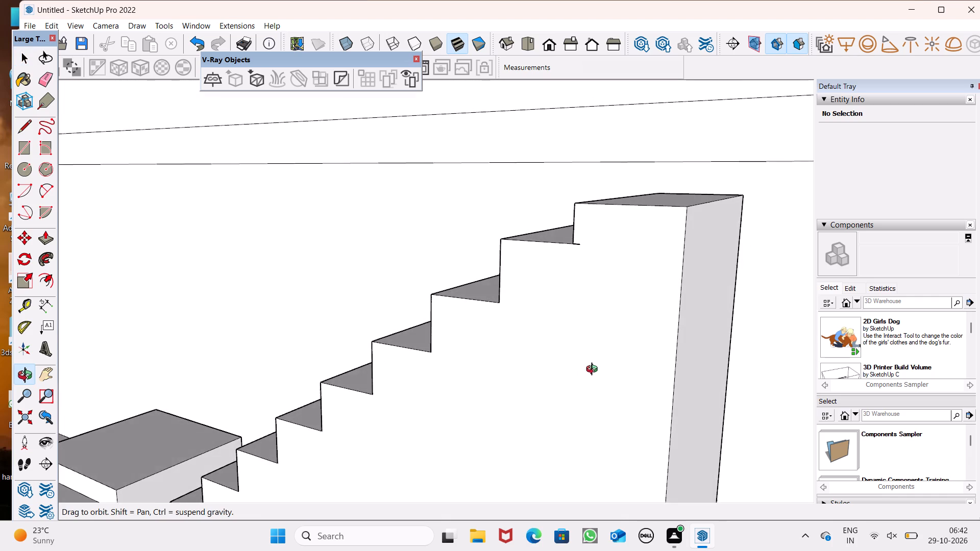
middle_drag(594, 370, 611, 365)
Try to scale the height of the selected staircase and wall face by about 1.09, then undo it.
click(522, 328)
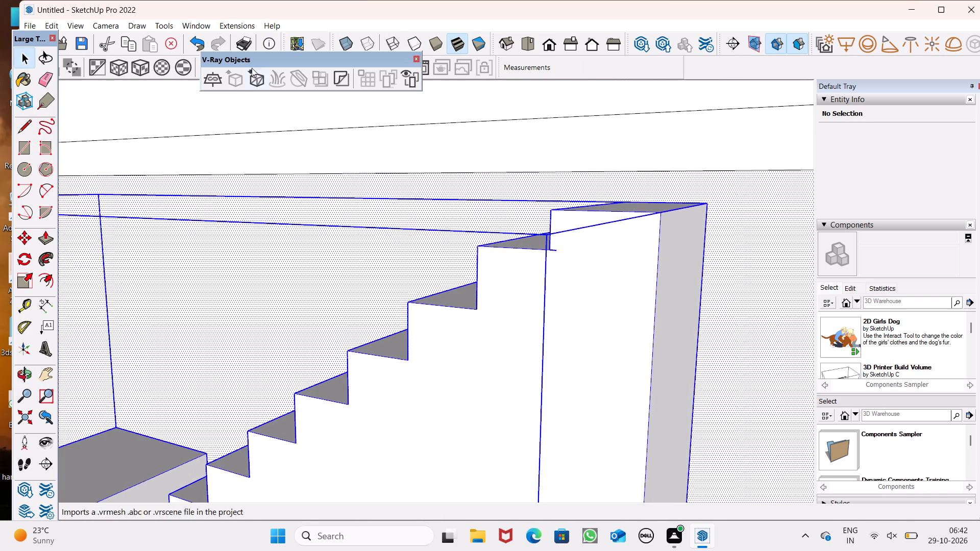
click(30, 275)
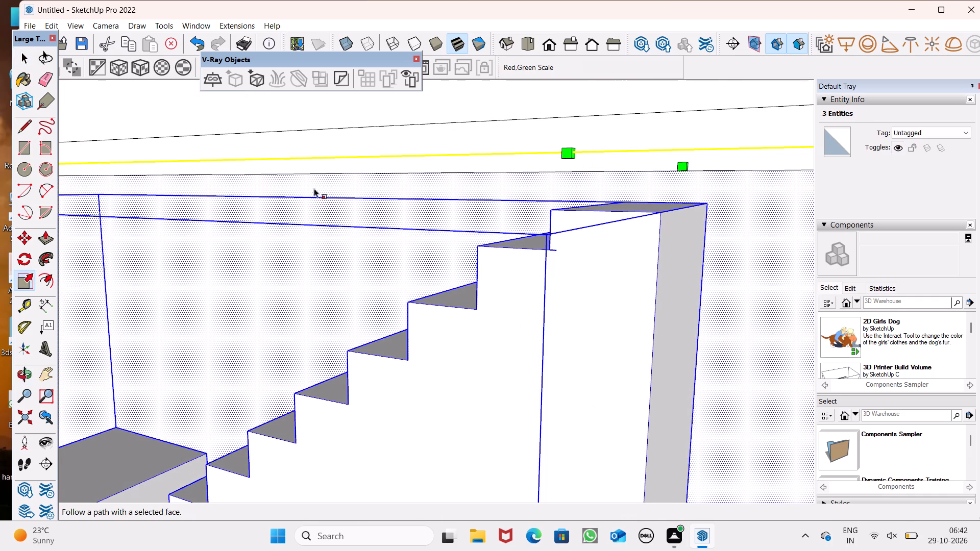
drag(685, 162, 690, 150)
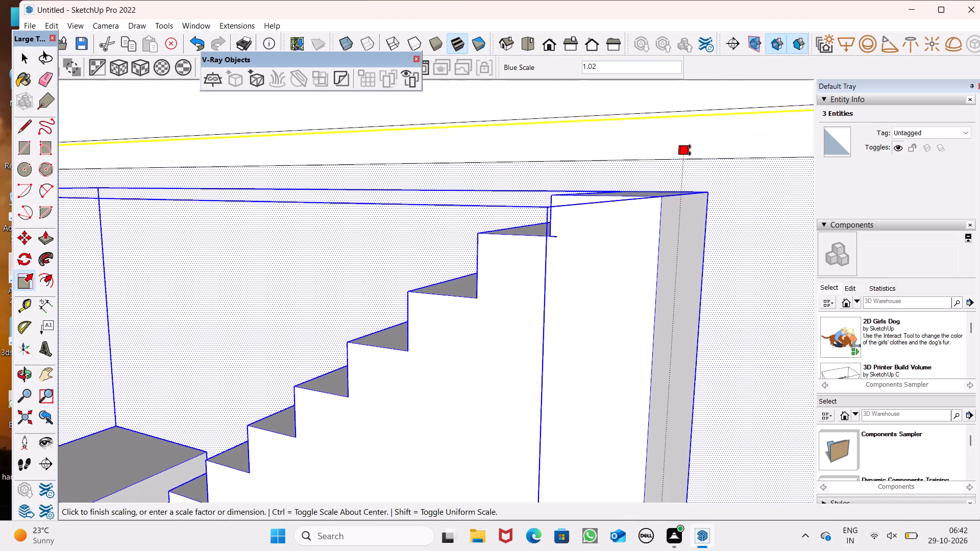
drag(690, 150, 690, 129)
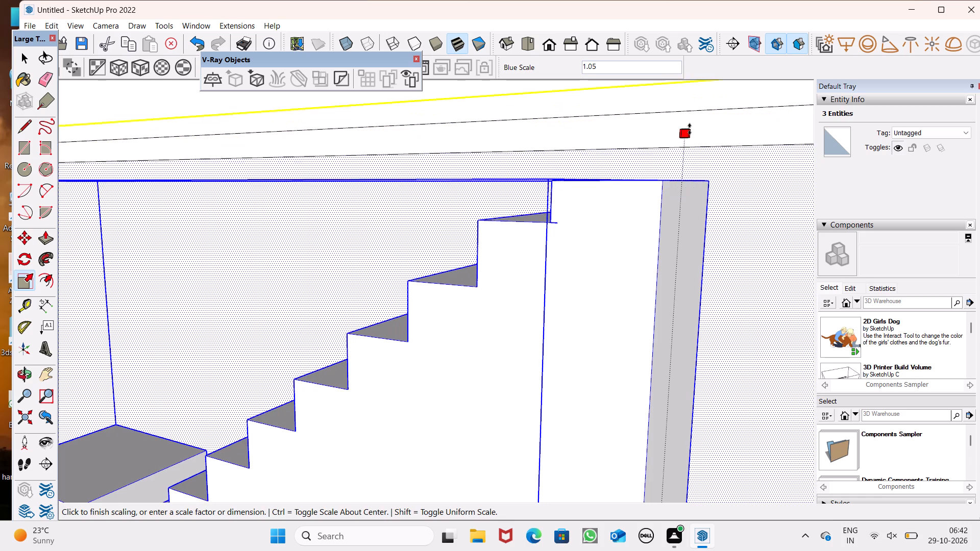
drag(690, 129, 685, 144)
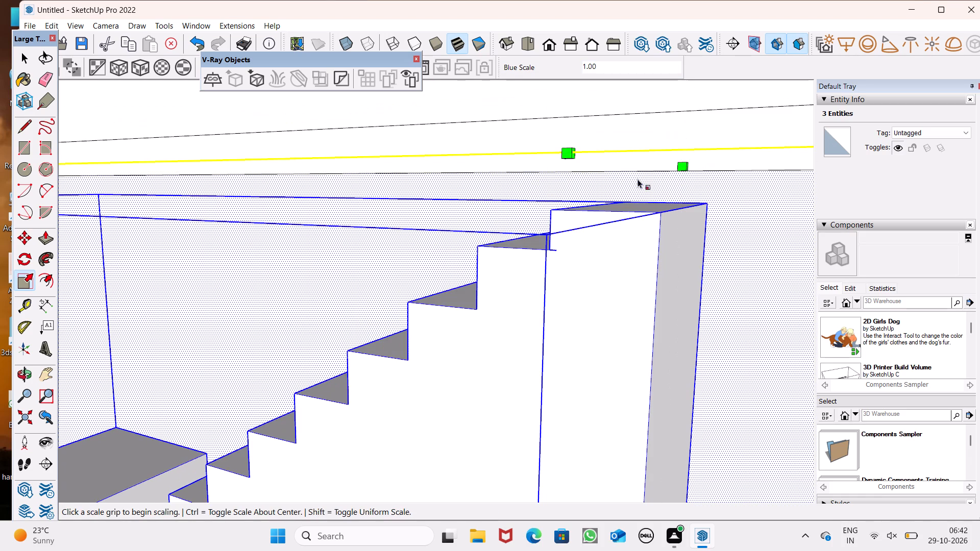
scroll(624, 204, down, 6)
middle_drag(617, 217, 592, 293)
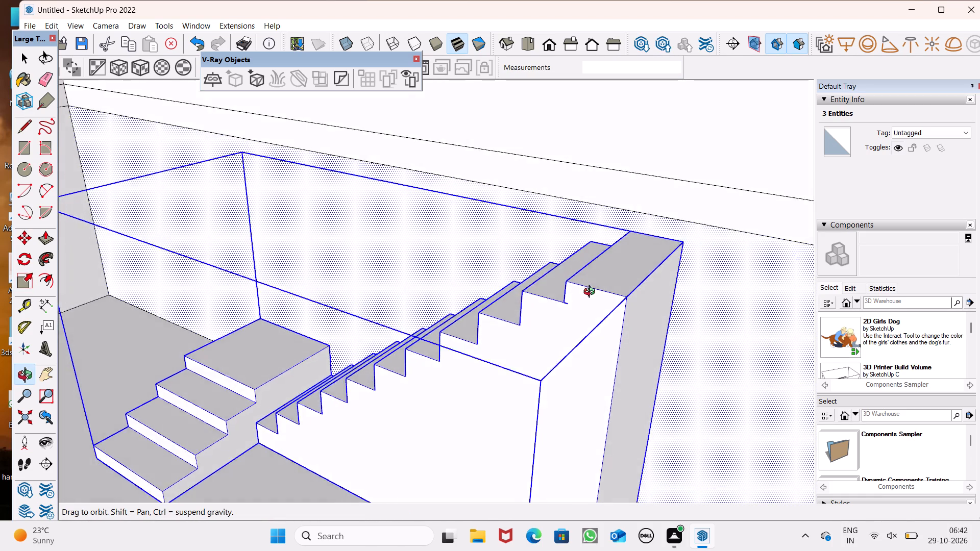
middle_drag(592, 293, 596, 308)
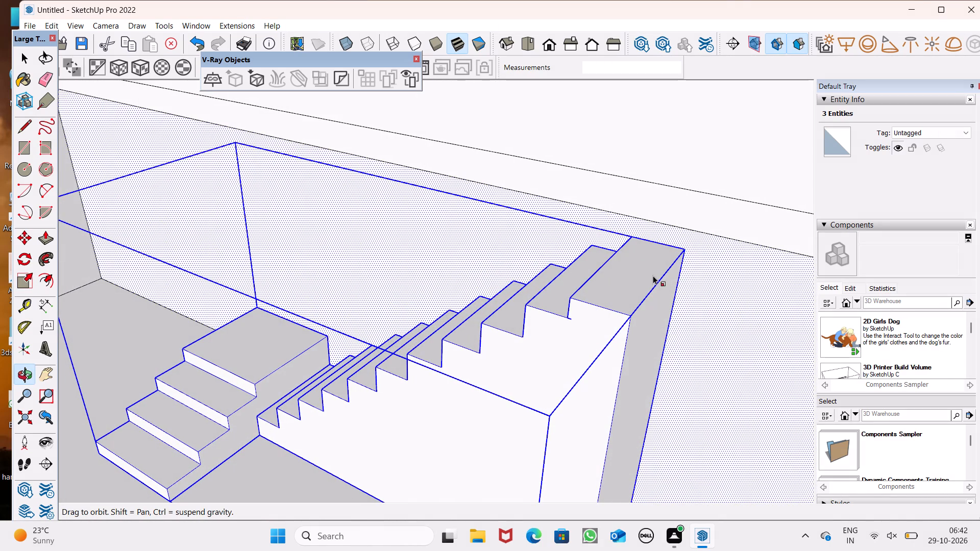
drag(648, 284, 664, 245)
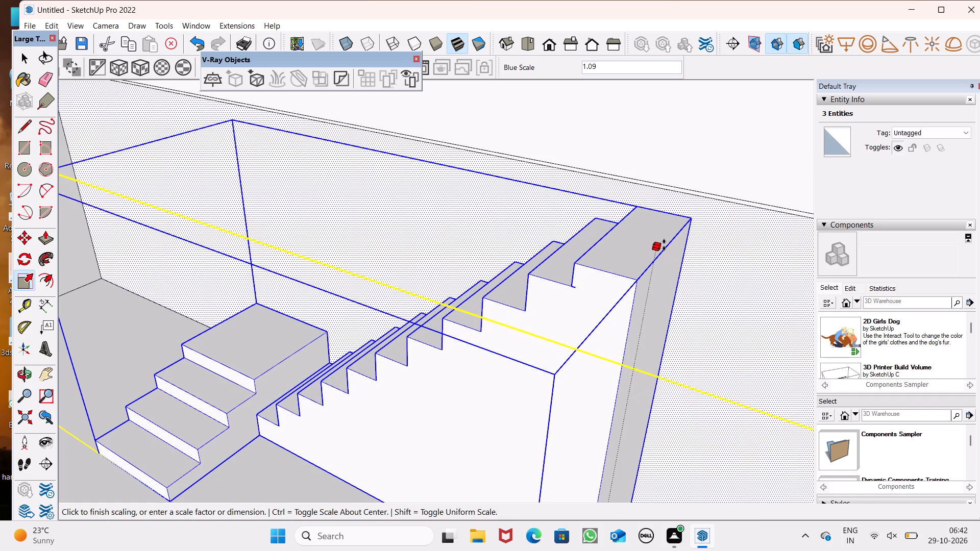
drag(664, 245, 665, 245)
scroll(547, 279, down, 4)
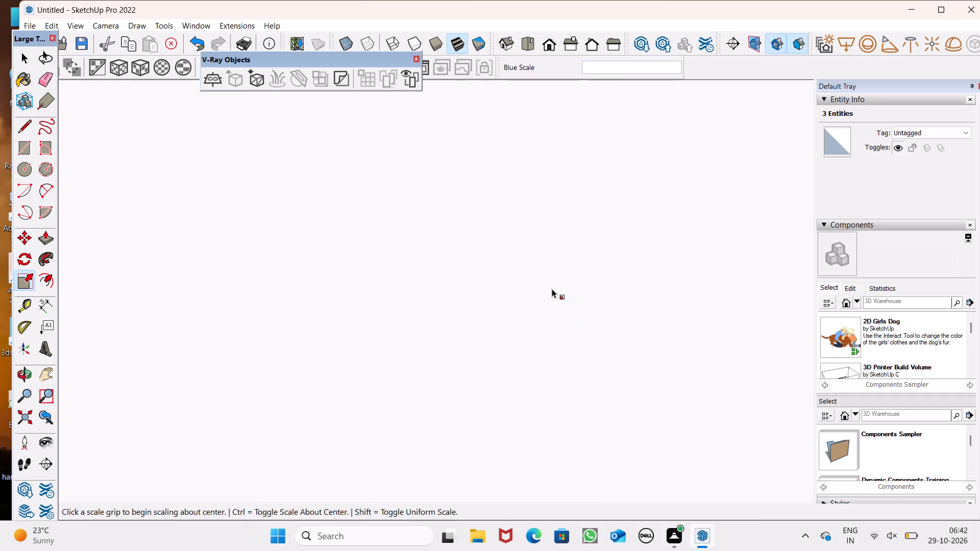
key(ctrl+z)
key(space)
Deselect everything and examine the staircase beside the wall from above and from its upper end.
scroll(527, 216, down, 4)
middle_drag(543, 234, 332, 284)
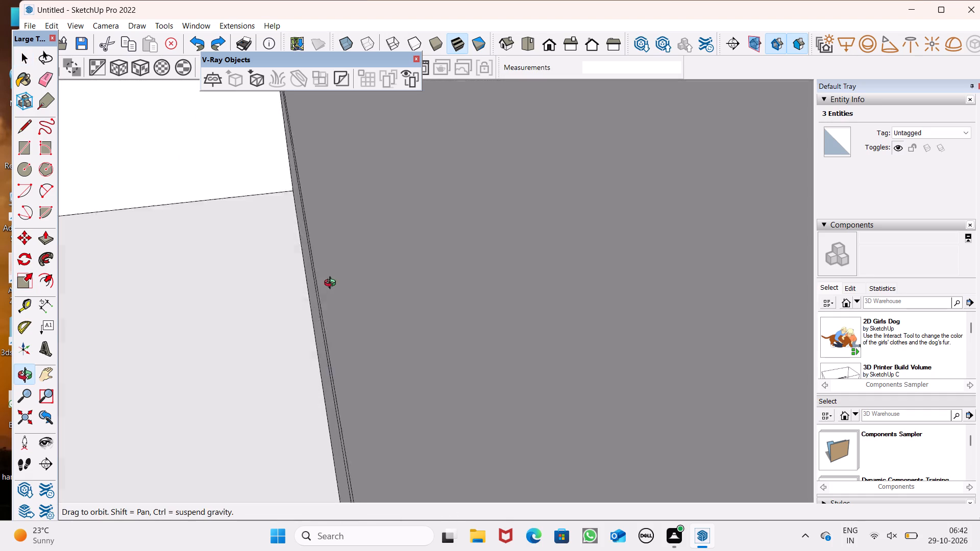
middle_drag(332, 284, 331, 277)
click(528, 46)
scroll(521, 208, down, 4)
scroll(485, 136, down, 2)
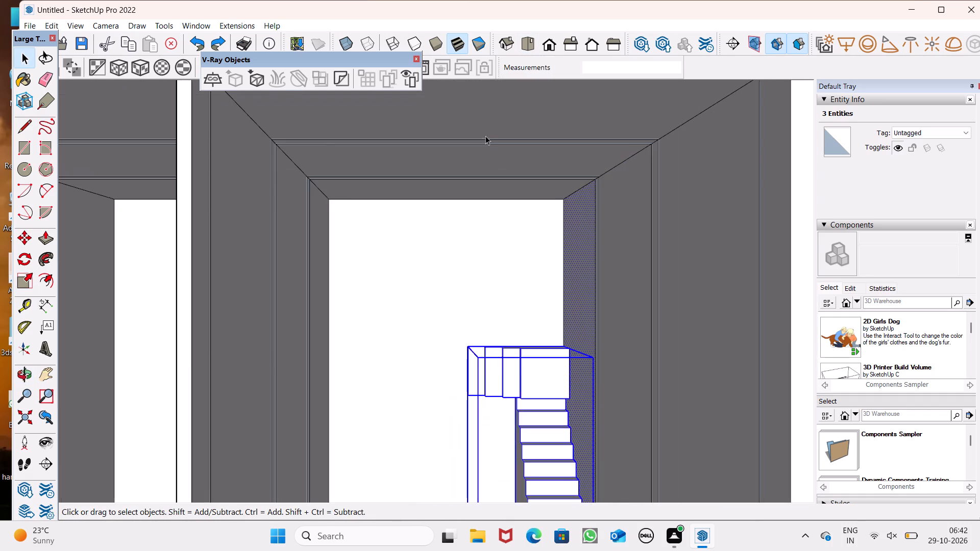
scroll(485, 136, down, 8)
scroll(532, 281, up, 7)
click(709, 300)
scroll(591, 386, up, 4)
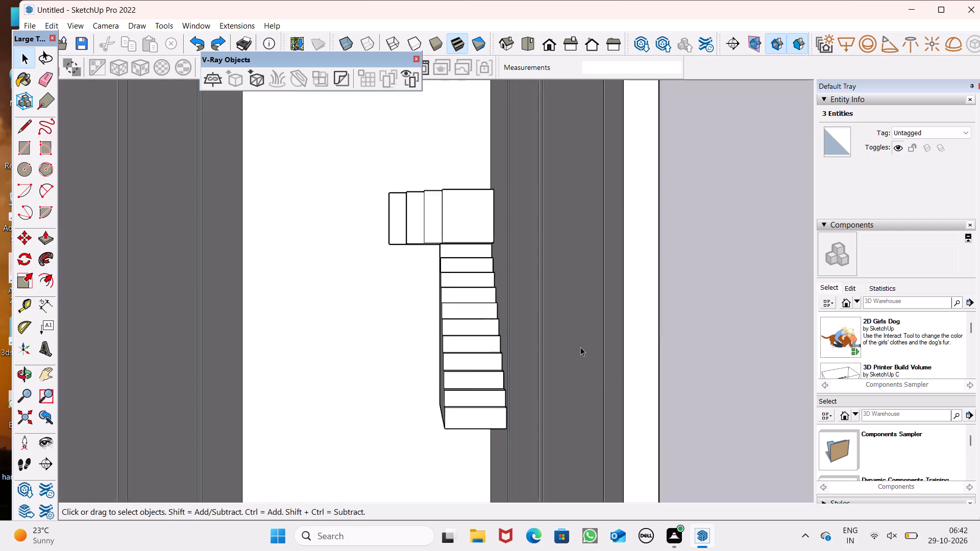
scroll(580, 347, up, 2)
scroll(510, 382, up, 7)
middle_drag(518, 415, 751, 193)
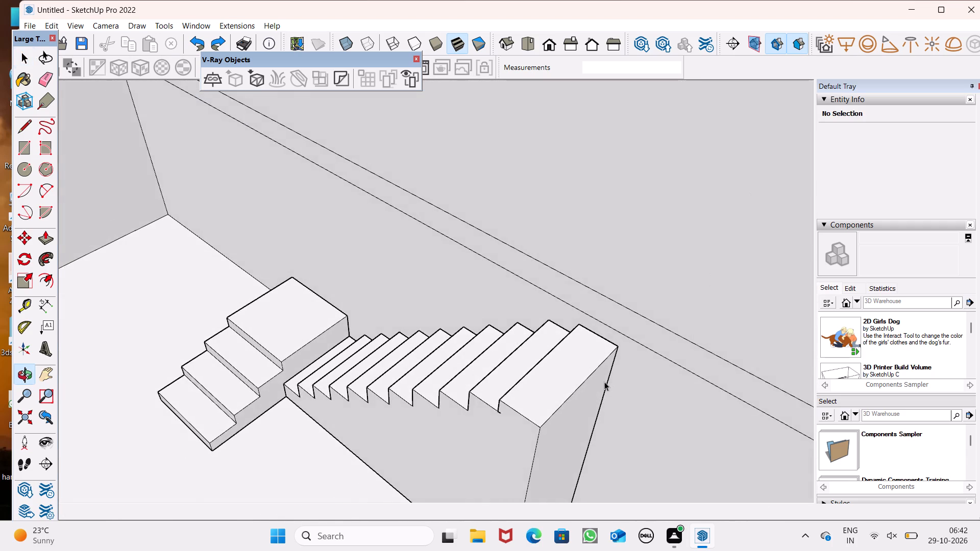
Select the combined staircase group and scale it slightly taller along the blue axis, towards the side wall's horizontal band.
scroll(604, 382, up, 5)
click(561, 396)
middle_drag(632, 388, 448, 335)
scroll(448, 335, up, 1)
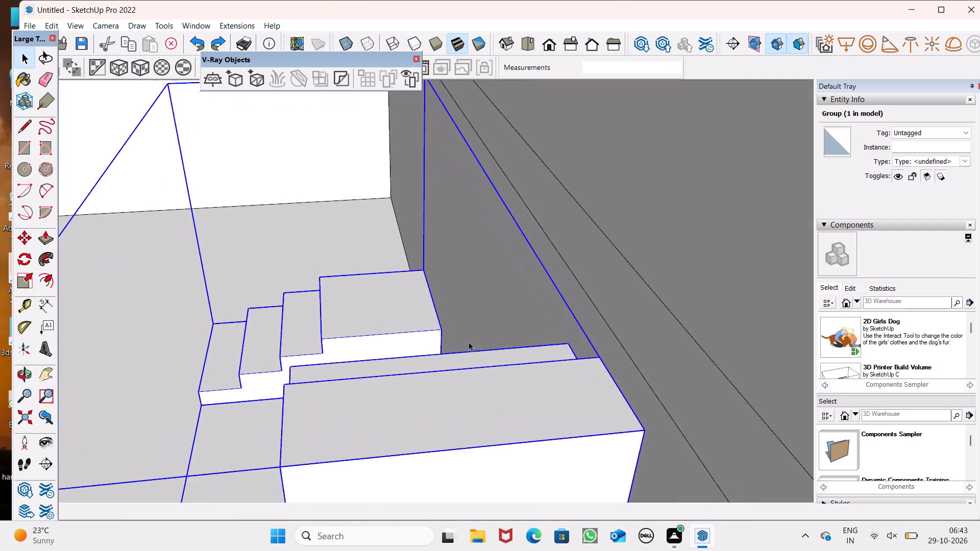
middle_drag(631, 412, 614, 396)
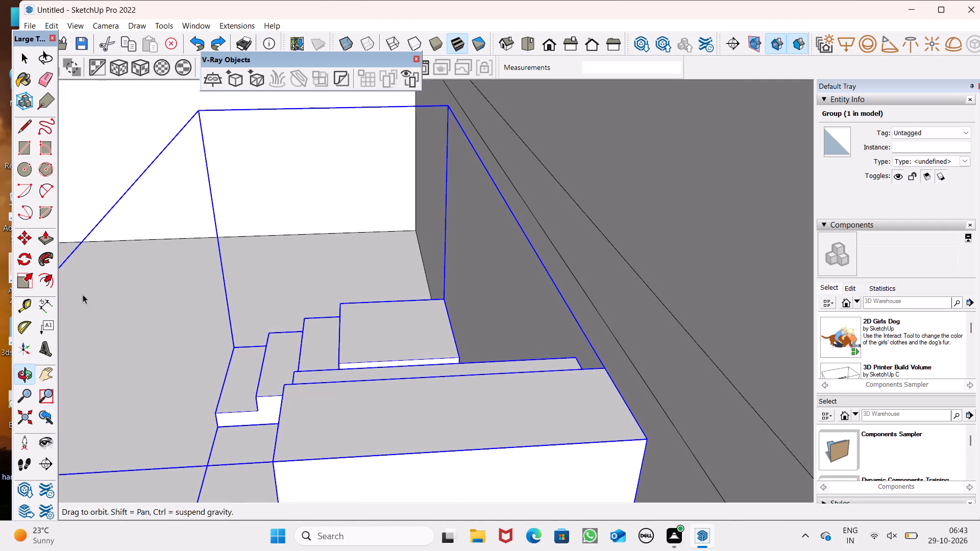
click(29, 284)
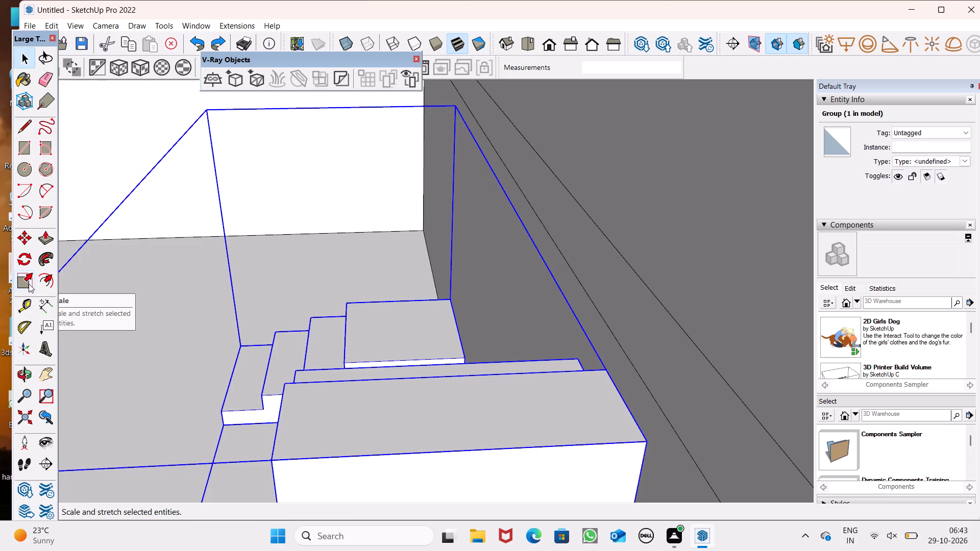
drag(314, 196, 314, 189)
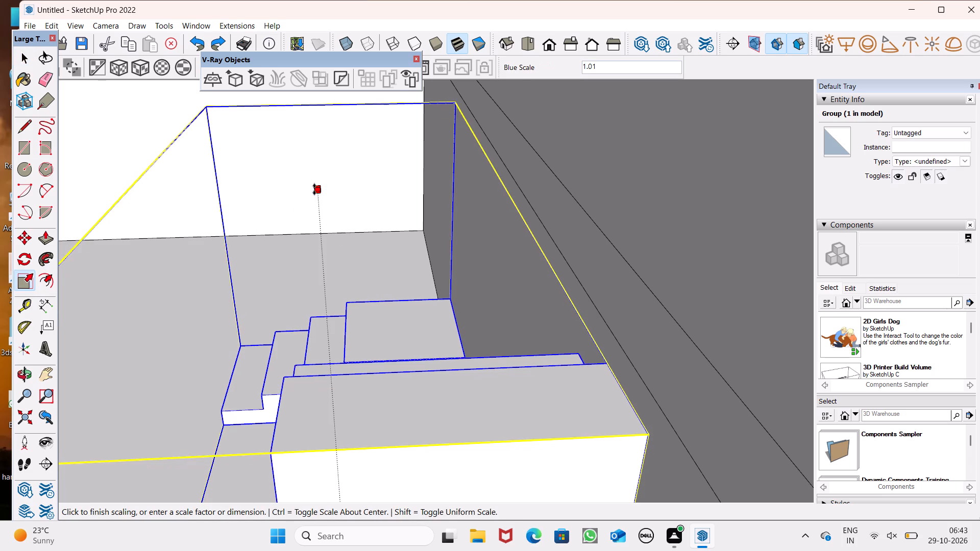
drag(314, 189, 318, 173)
Examine the junction between the lower flight's landing and the first steps of the upper flight.
middle_drag(383, 307, 583, 253)
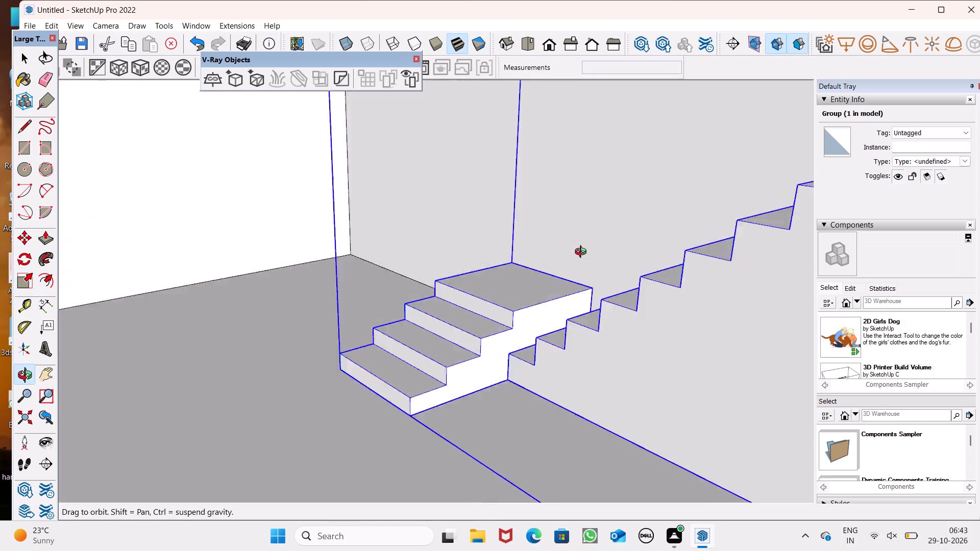
middle_drag(583, 253, 501, 287)
scroll(439, 310, down, 5)
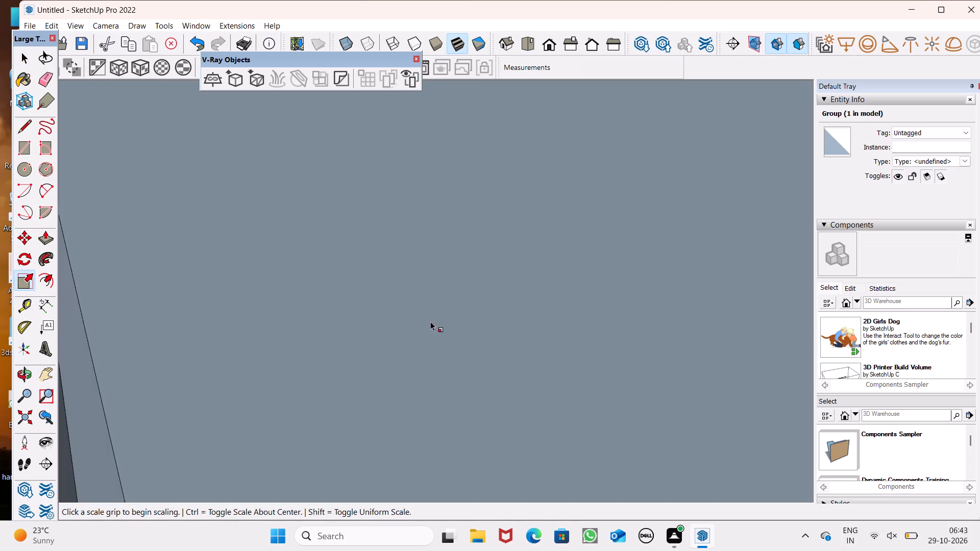
middle_drag(473, 333, 421, 290)
click(529, 41)
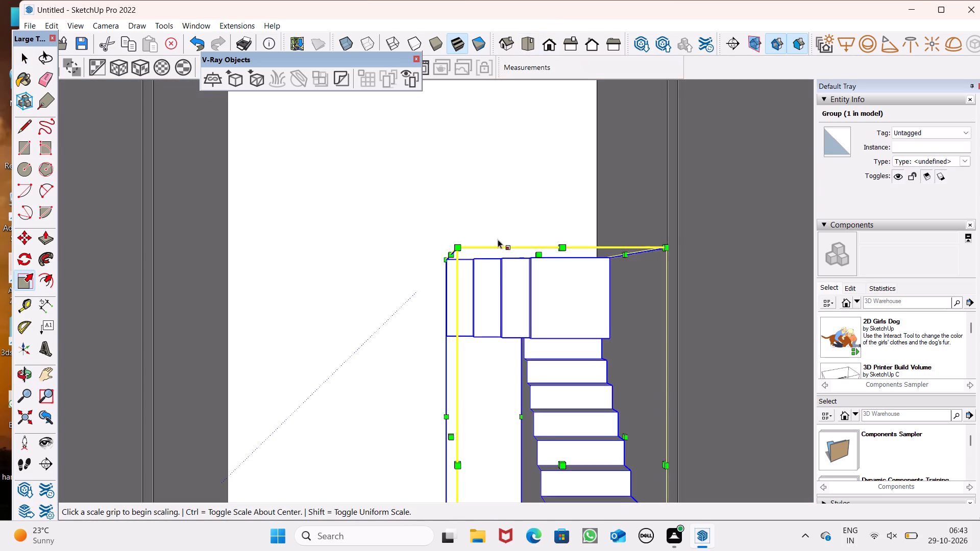
scroll(495, 273, down, 2)
middle_drag(603, 443, 642, 171)
middle_drag(593, 345, 593, 231)
middle_drag(599, 245, 619, 273)
scroll(619, 273, up, 1)
scroll(562, 283, up, 7)
key(space)
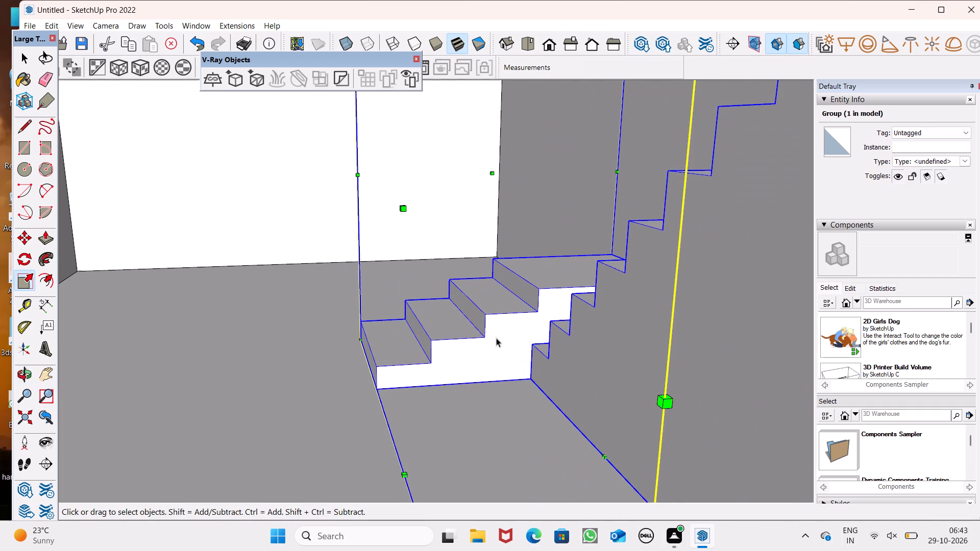
middle_drag(614, 374, 649, 375)
scroll(638, 378, up, 8)
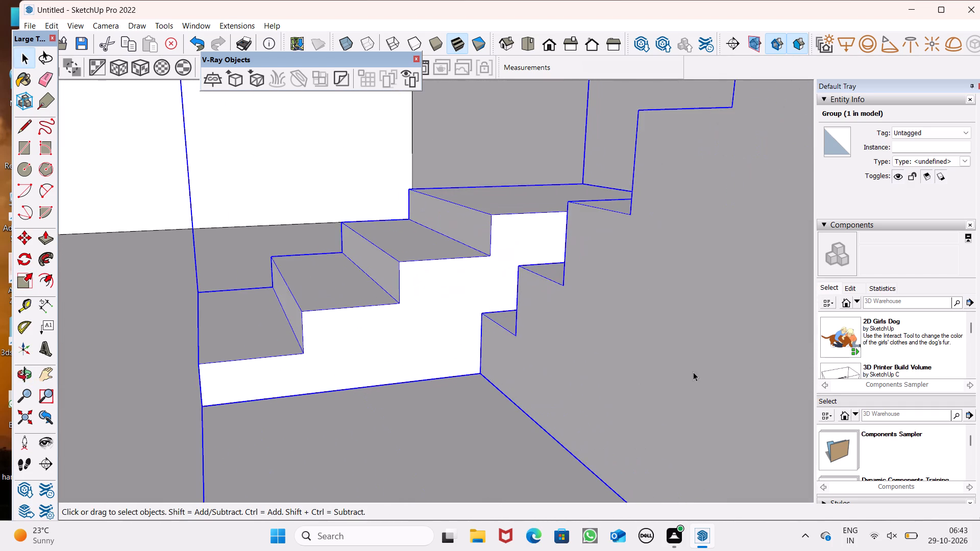
middle_drag(730, 380, 979, 309)
scroll(730, 380, up, 1)
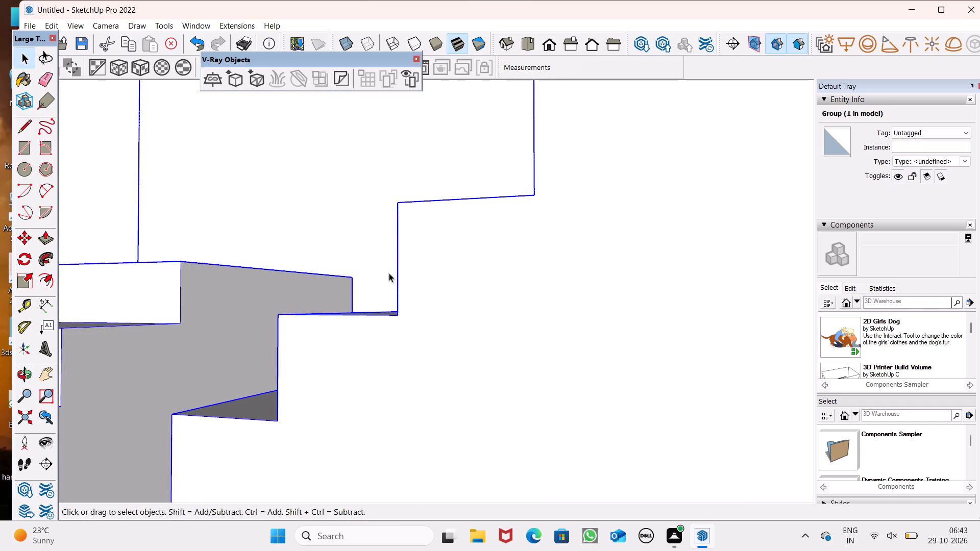
scroll(280, 195, down, 1)
middle_drag(283, 282, 324, 375)
Explode the combined staircase group into its separate lower and upper flights.
click(264, 357)
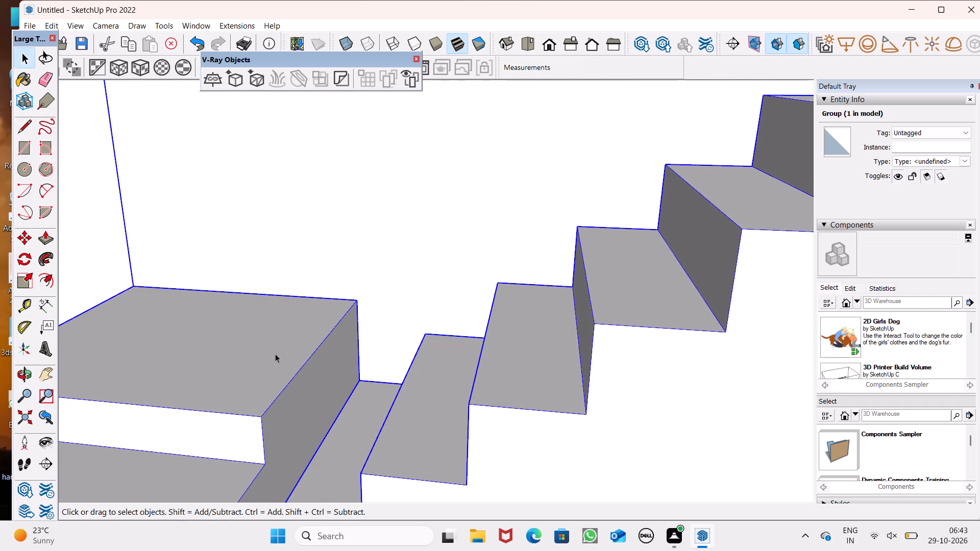
right_click(275, 354)
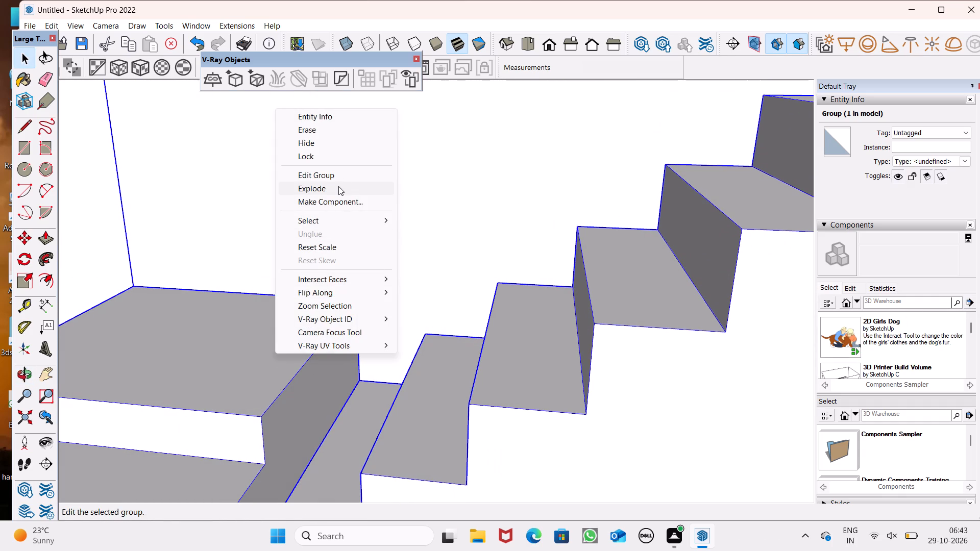
click(333, 188)
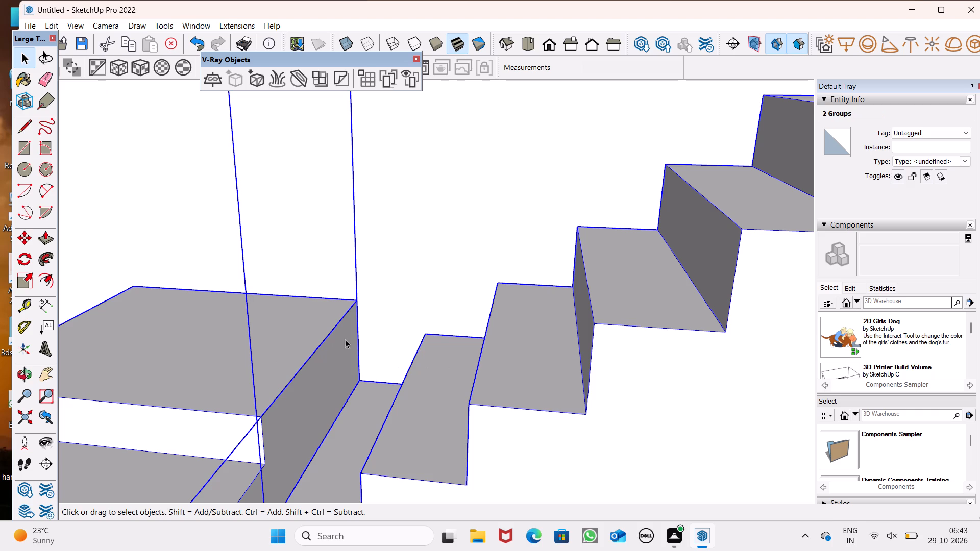
Scale down the height of the lower flight so its landing lines up with the lowest tread of the upper flight.
click(304, 337)
click(302, 343)
scroll(306, 339, down, 3)
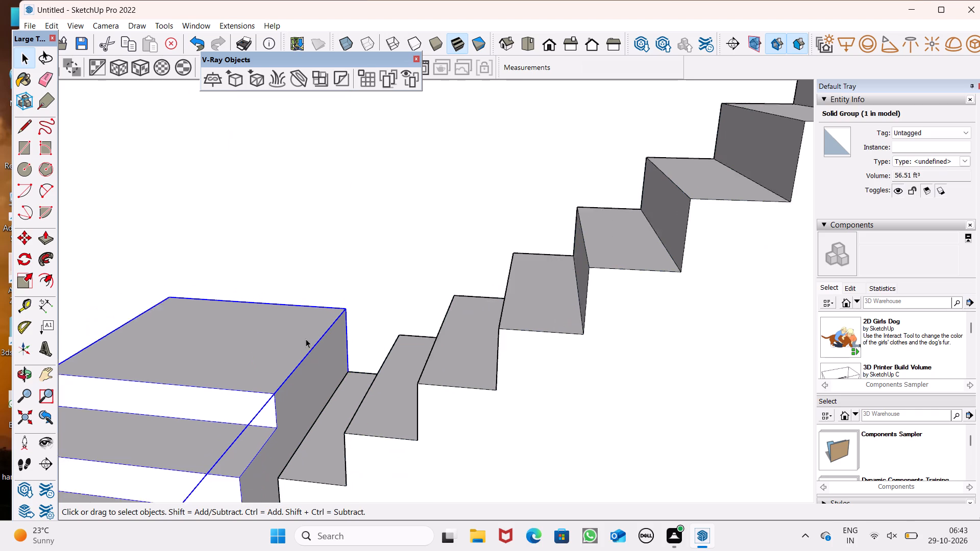
scroll(306, 339, down, 1)
click(27, 288)
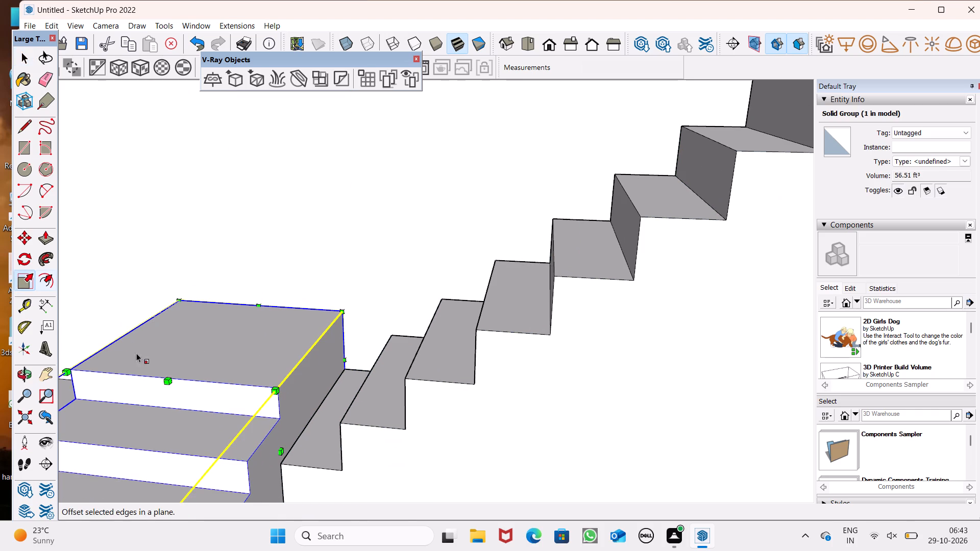
drag(167, 378, 300, 431)
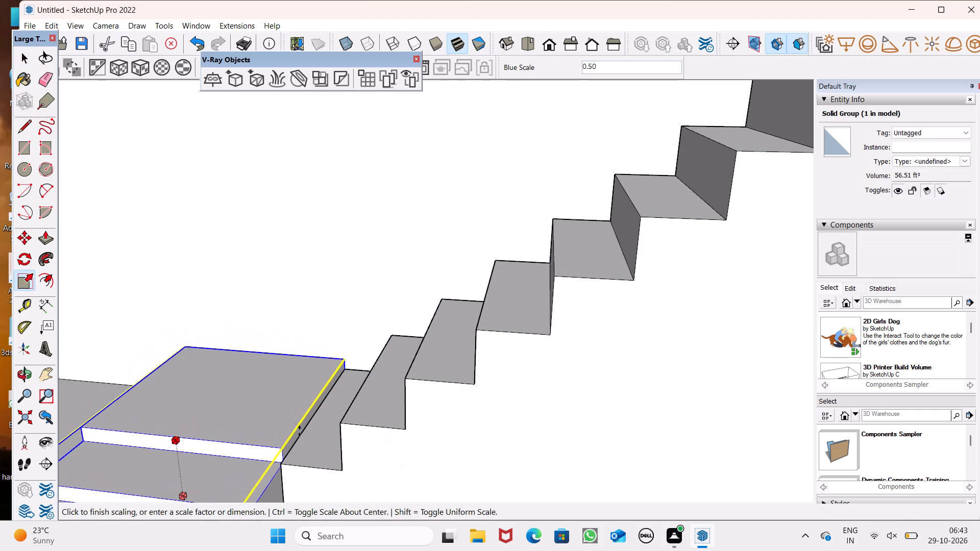
drag(300, 431, 315, 428)
scroll(265, 295, down, 1)
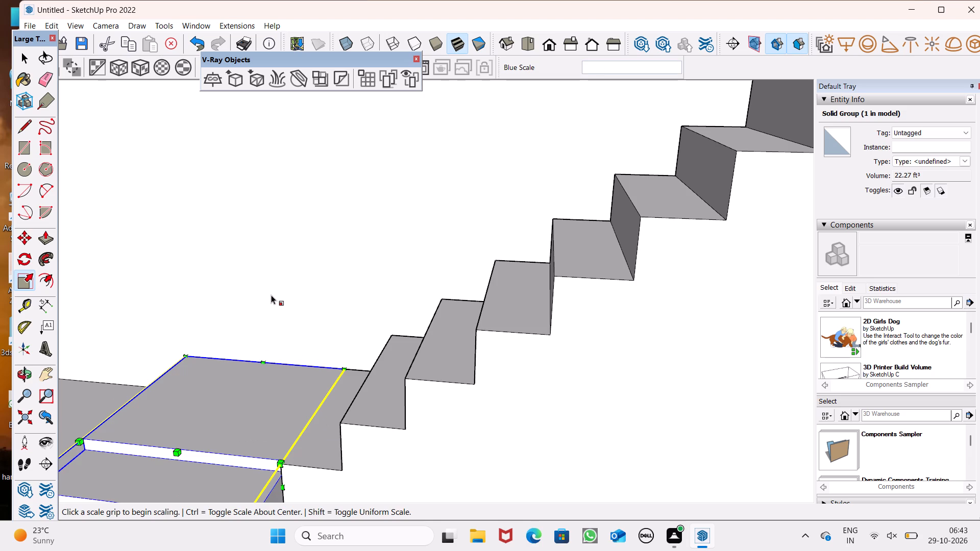
scroll(271, 295, down, 1)
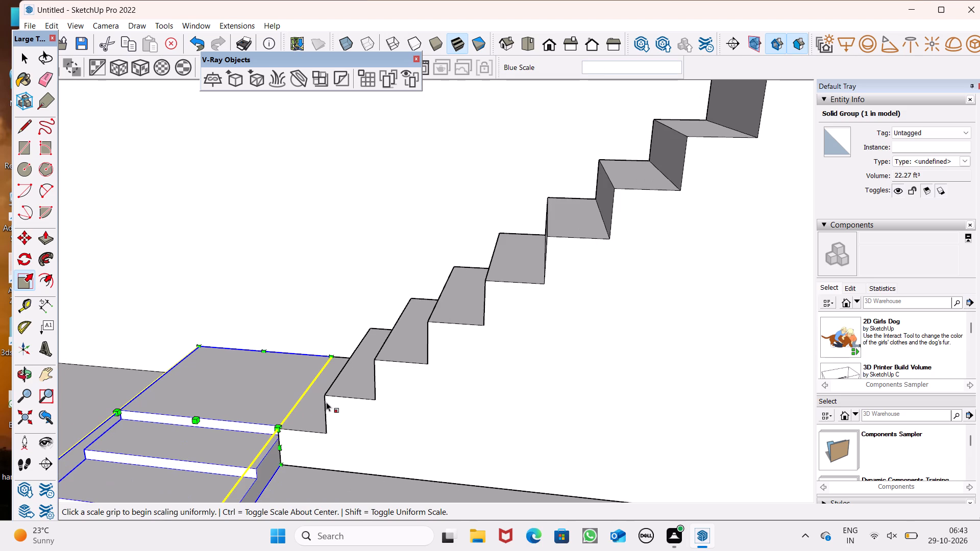
key(space)
Examine the lowered flight and its fit against the upper flight from the front, inside the building.
scroll(336, 346, down, 3)
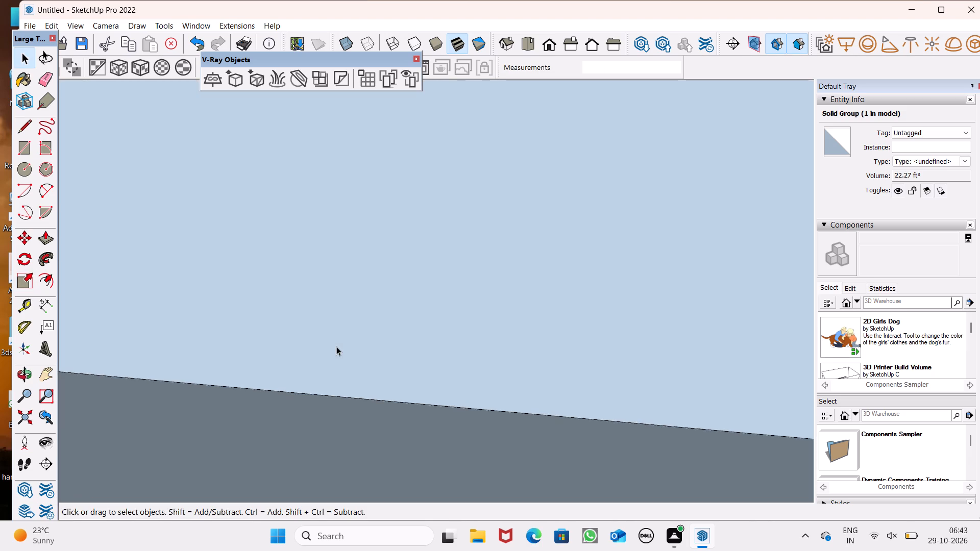
click(548, 48)
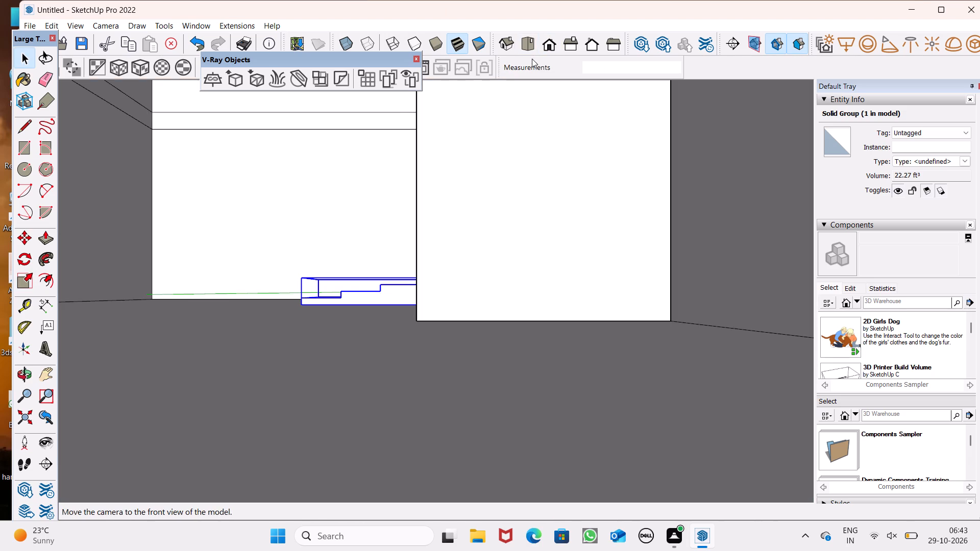
scroll(532, 59, down, 2)
middle_drag(526, 203, 530, 199)
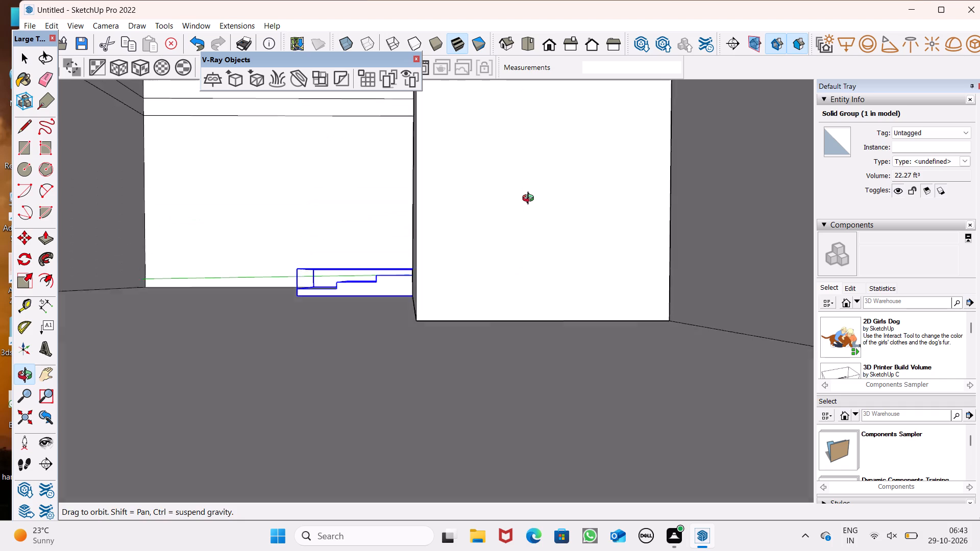
middle_drag(530, 199, 531, 192)
scroll(525, 191, down, 19)
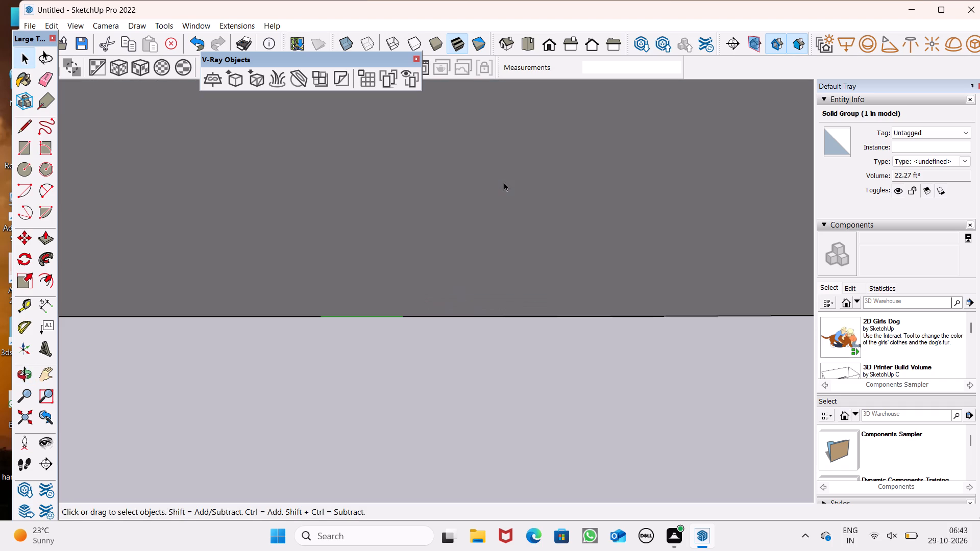
scroll(504, 182, down, 5)
scroll(504, 182, down, 17)
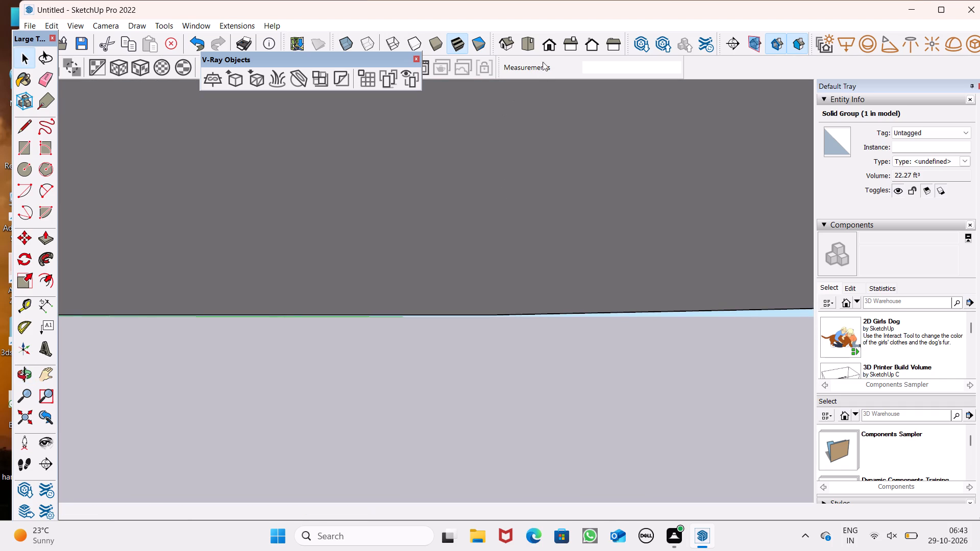
click(549, 39)
scroll(499, 232, down, 7)
middle_drag(590, 350, 583, 293)
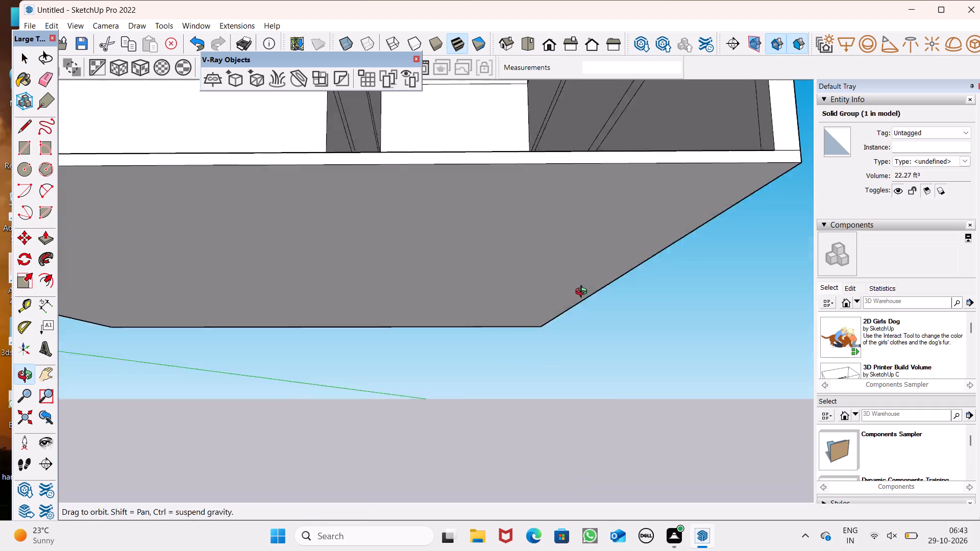
middle_drag(583, 293, 581, 382)
scroll(555, 331, up, 8)
scroll(525, 383, up, 6)
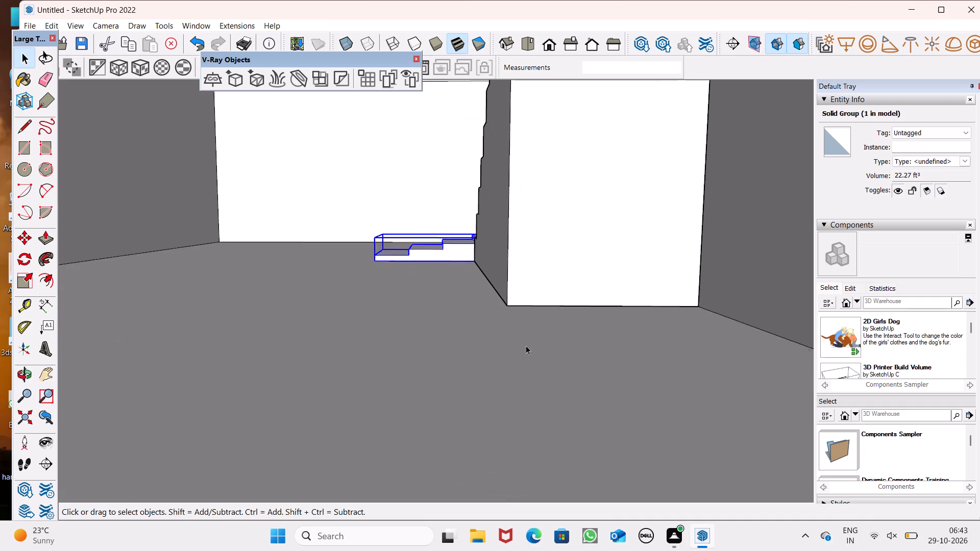
scroll(526, 345, up, 13)
middle_click(517, 312)
middle_drag(513, 288, 506, 239)
scroll(507, 283, up, 1)
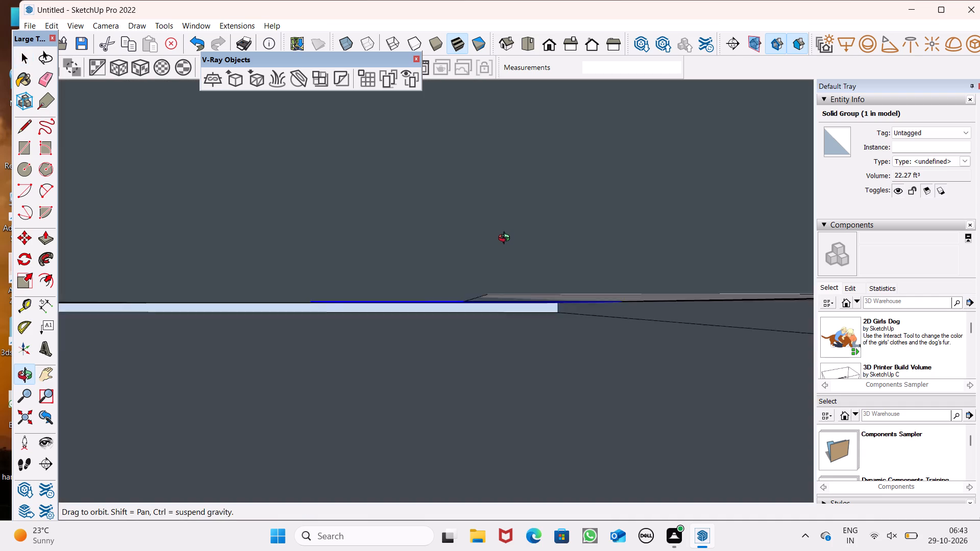
middle_drag(506, 239, 507, 235)
scroll(500, 319, down, 19)
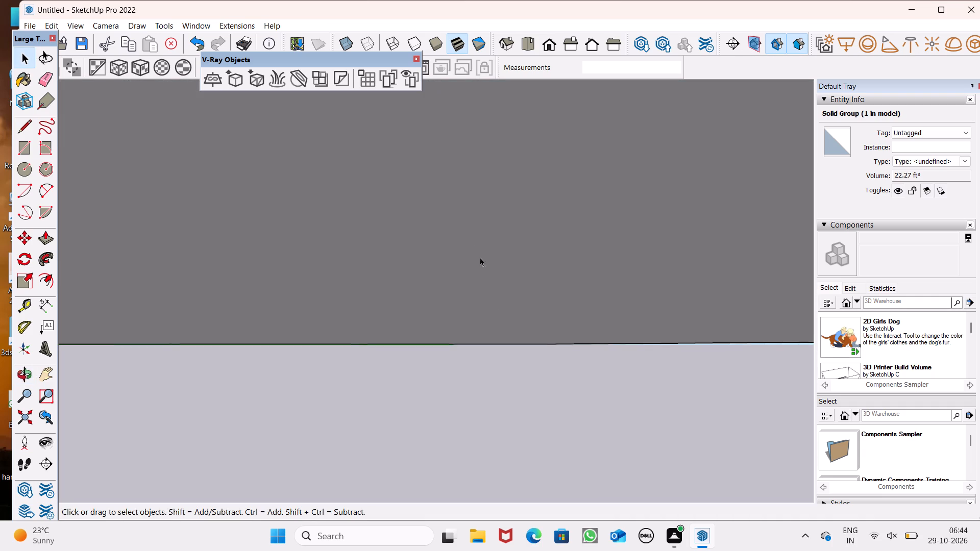
scroll(480, 257, down, 4)
click(552, 48)
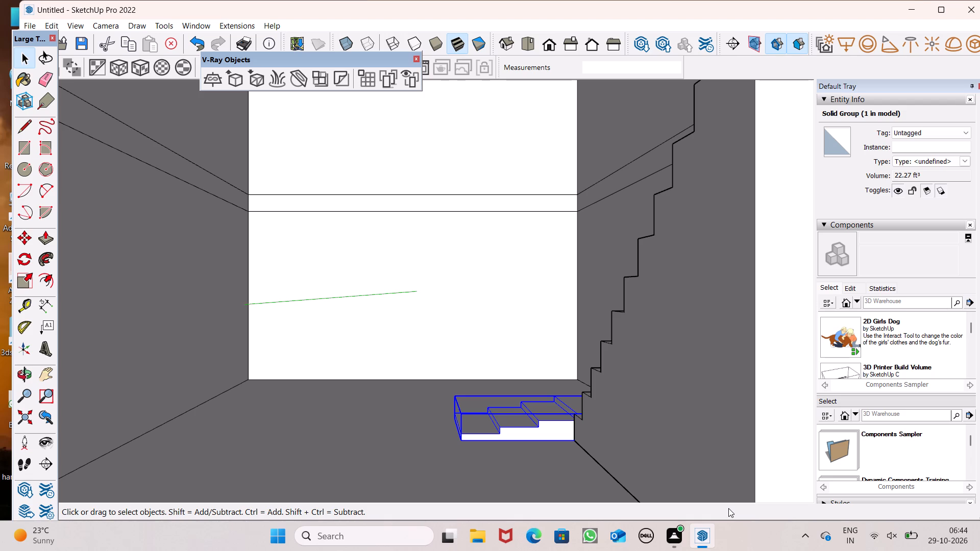
Deselect the lower flight and examine the staircase within the whole building from outside its open front.
key(Escape)
middle_drag(680, 286, 732, 256)
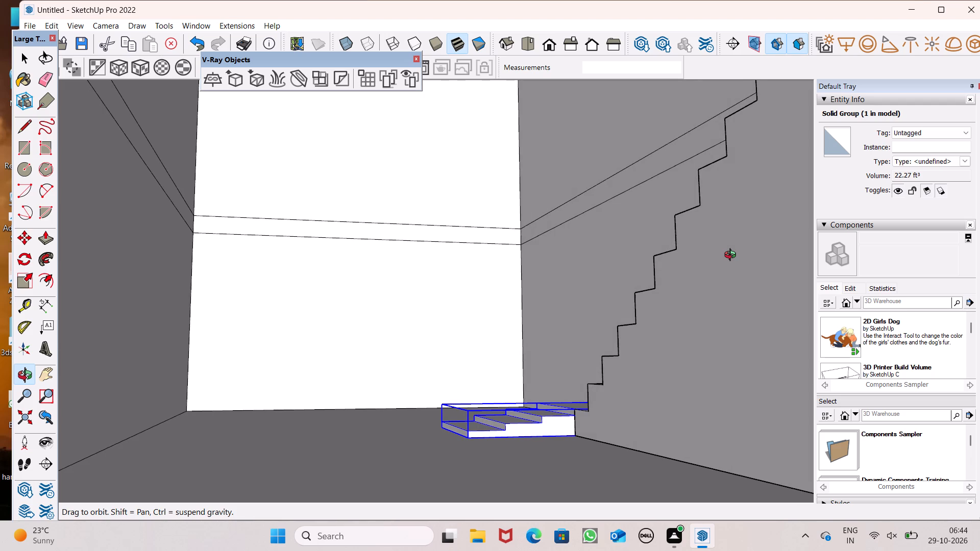
middle_drag(732, 256, 811, 246)
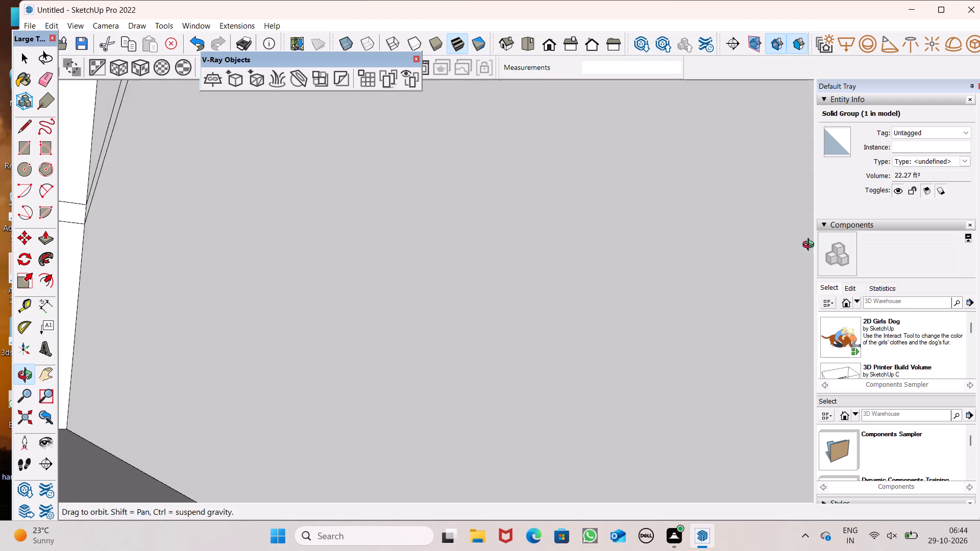
middle_drag(811, 246, 721, 287)
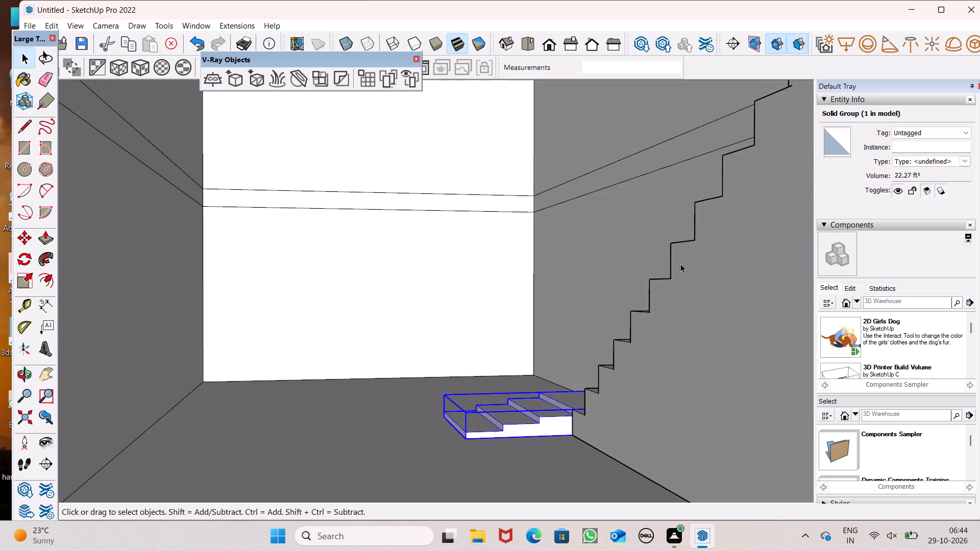
scroll(444, 264, down, 10)
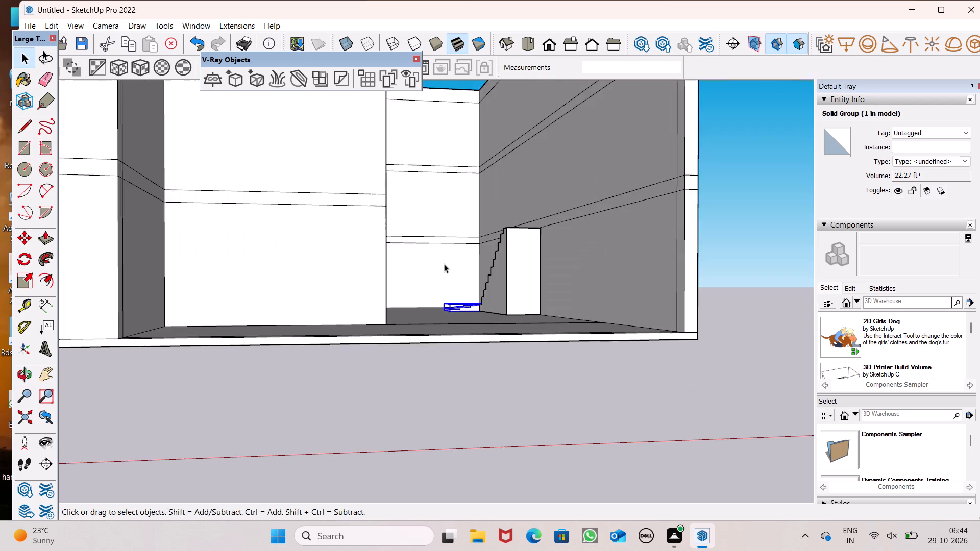
scroll(444, 264, down, 3)
middle_drag(516, 320, 411, 352)
key(space)
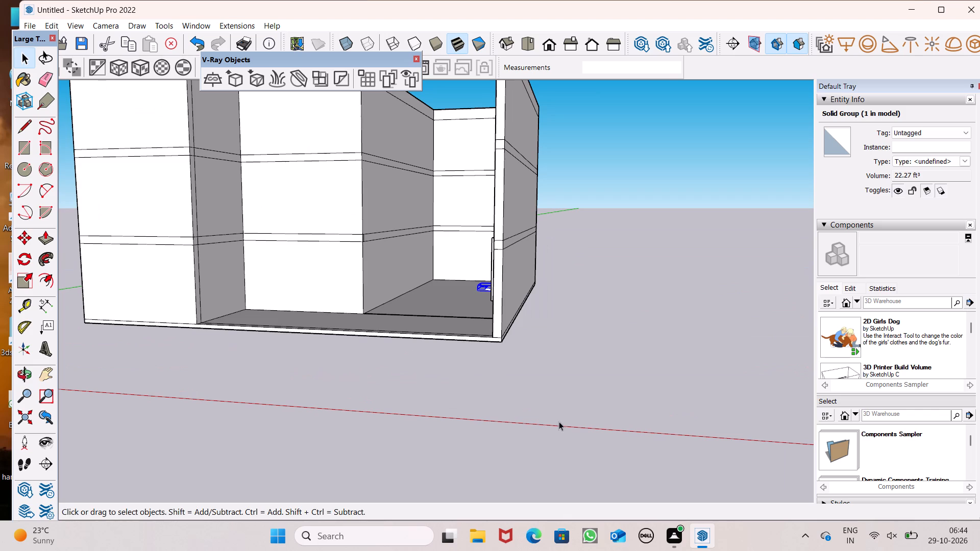
click(563, 421)
middle_drag(466, 302, 589, 300)
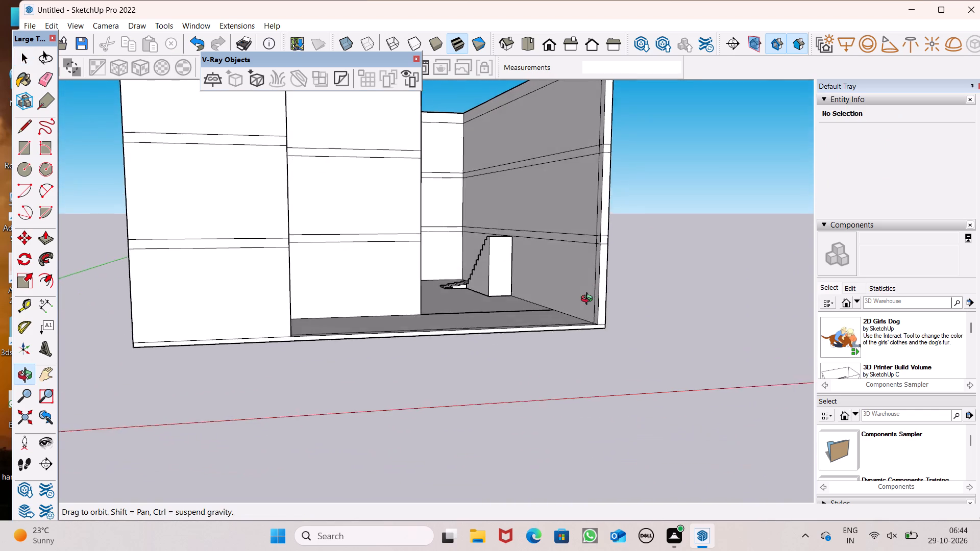
Lengthen the upper flight along the green axis with Scale, pulling its tall front end toward the building's open front.
middle_drag(589, 300, 581, 315)
scroll(531, 310, up, 8)
click(472, 251)
middle_click(502, 270)
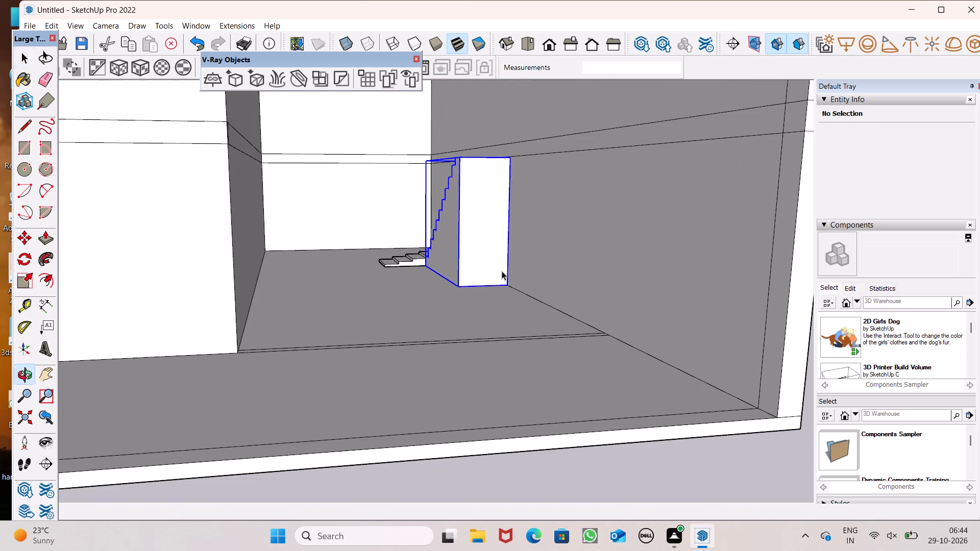
click(30, 277)
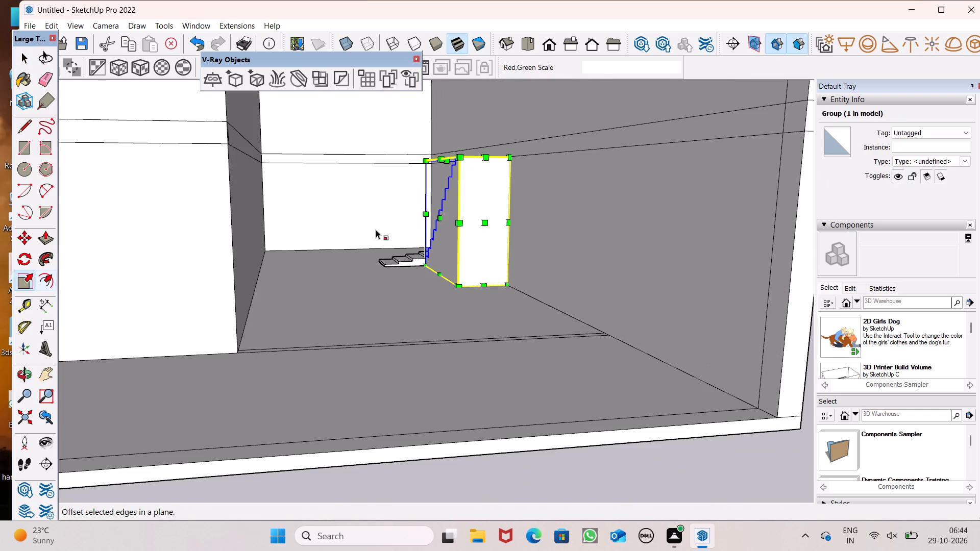
drag(488, 222, 501, 258)
scroll(387, 251, up, 8)
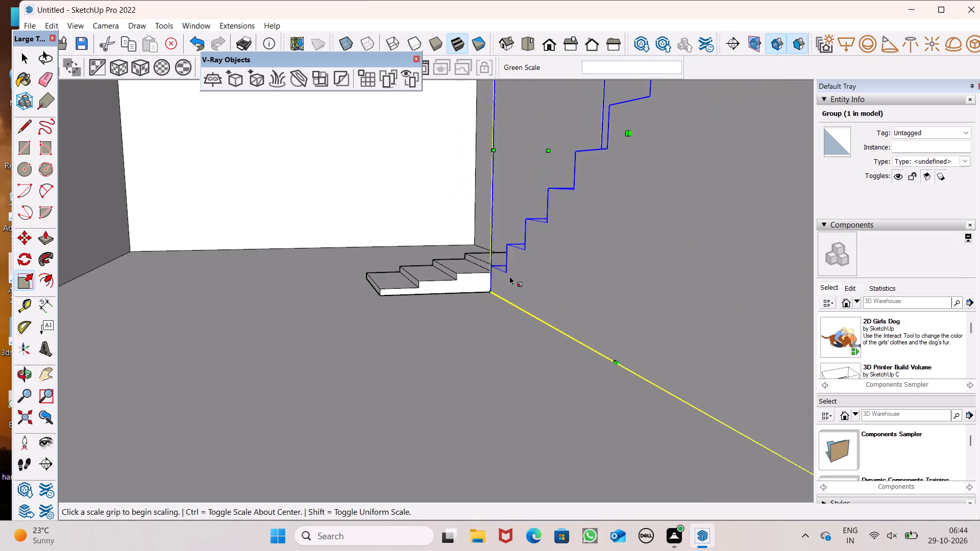
Examine how the lengthened upper flight meets the lower flight's landing, up close and from outside the building.
middle_drag(510, 276, 508, 293)
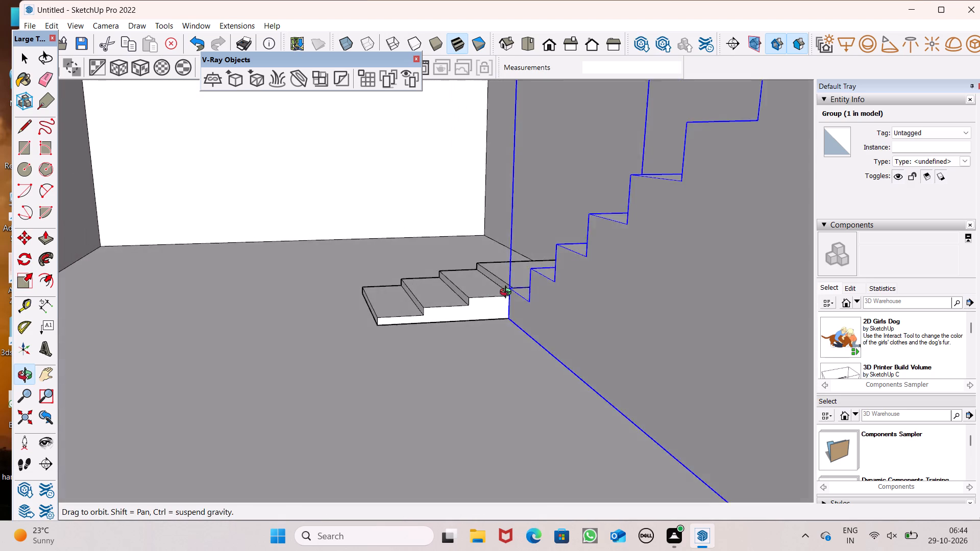
middle_drag(508, 293, 487, 256)
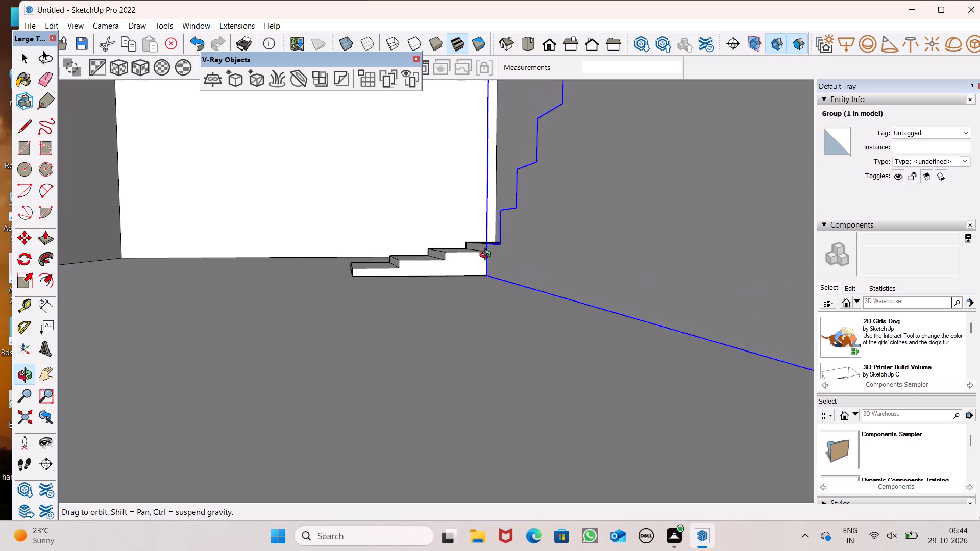
middle_drag(487, 256, 486, 257)
key(space)
scroll(418, 217, down, 15)
click(593, 356)
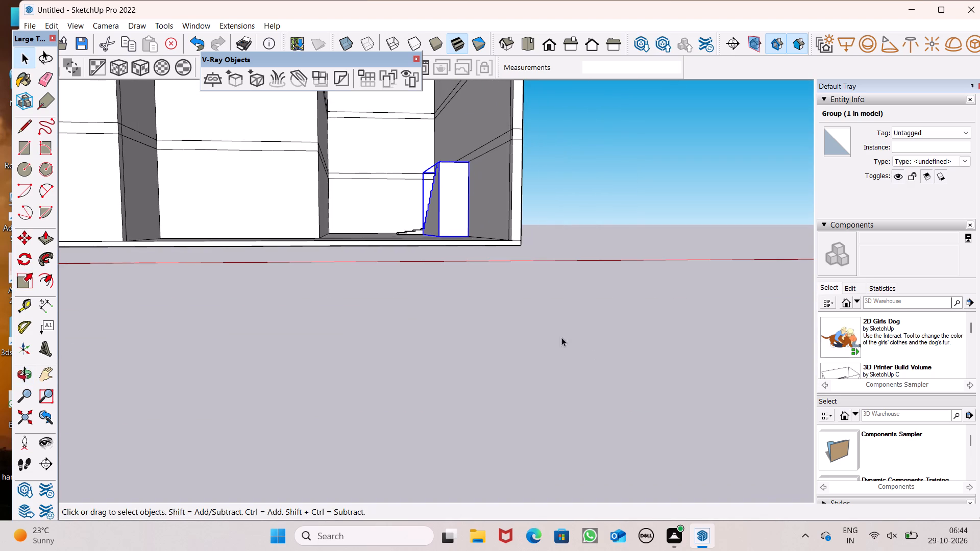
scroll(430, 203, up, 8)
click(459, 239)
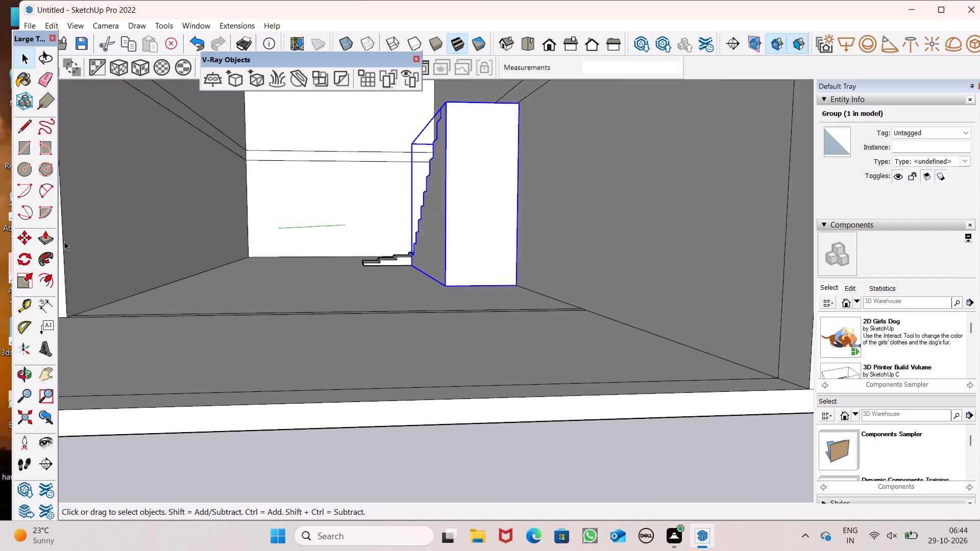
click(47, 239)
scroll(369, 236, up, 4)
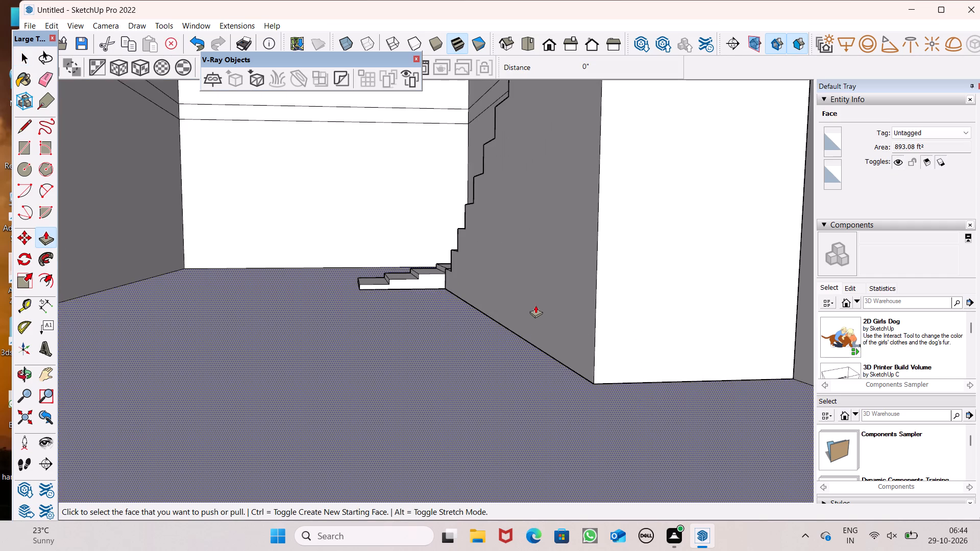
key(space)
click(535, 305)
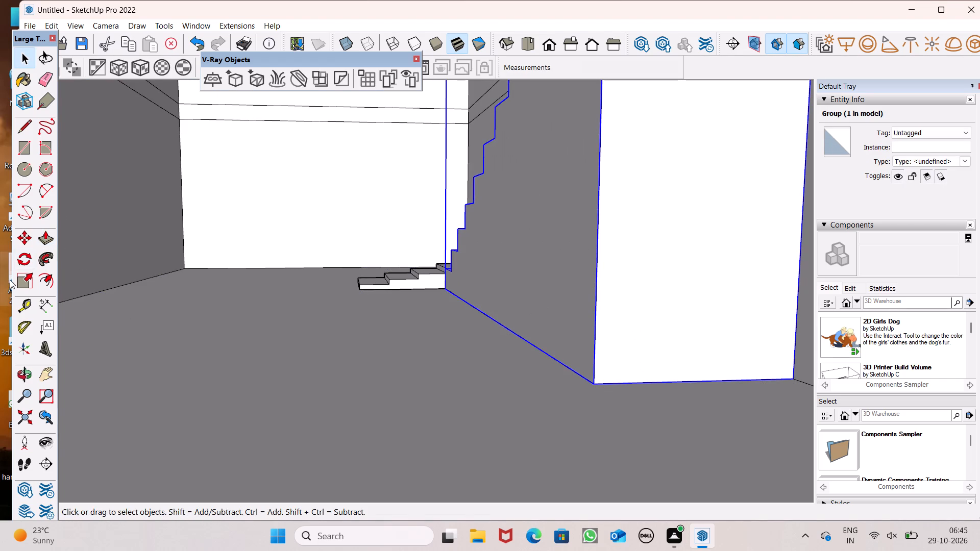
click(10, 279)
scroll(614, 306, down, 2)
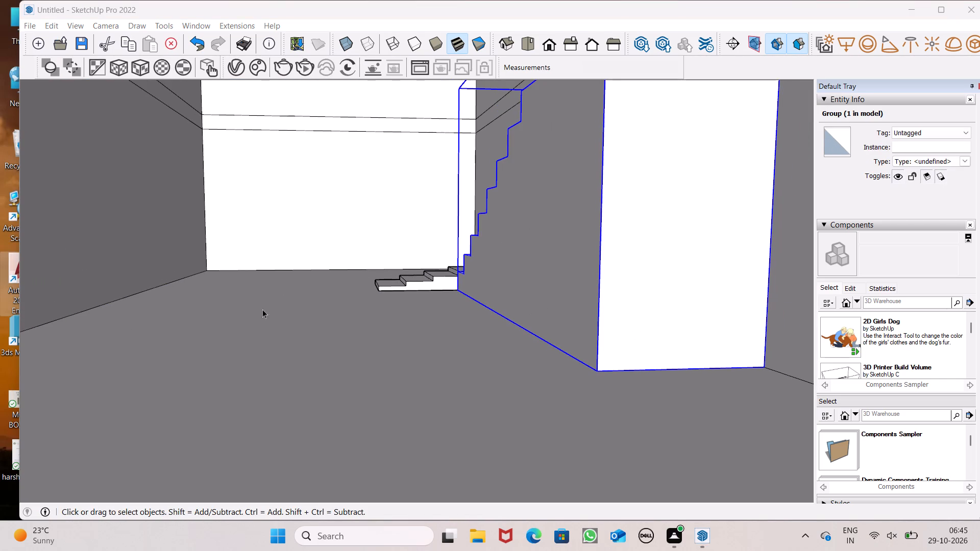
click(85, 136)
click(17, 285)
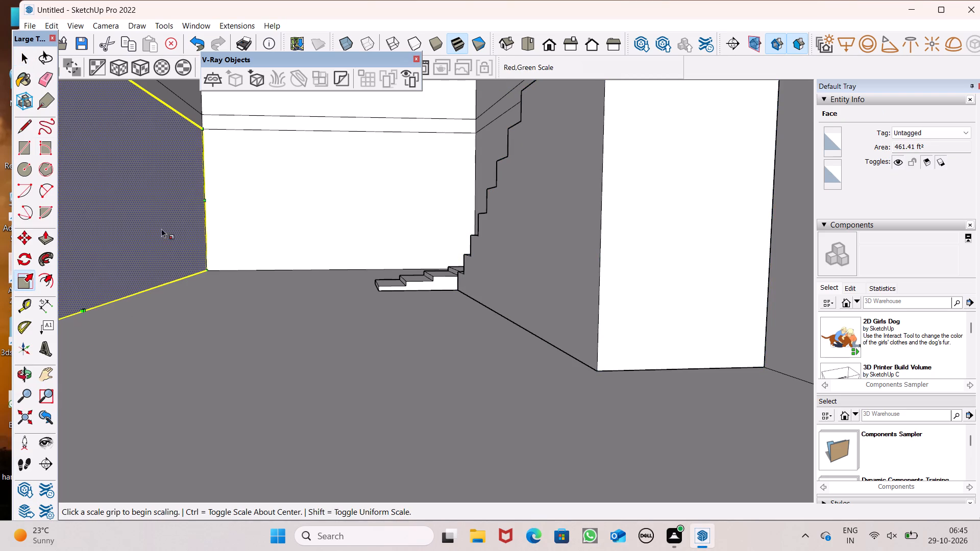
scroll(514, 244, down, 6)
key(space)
Widen the upper flight along the red axis to a scale of about 1.44, extending it away from the side wall.
click(524, 249)
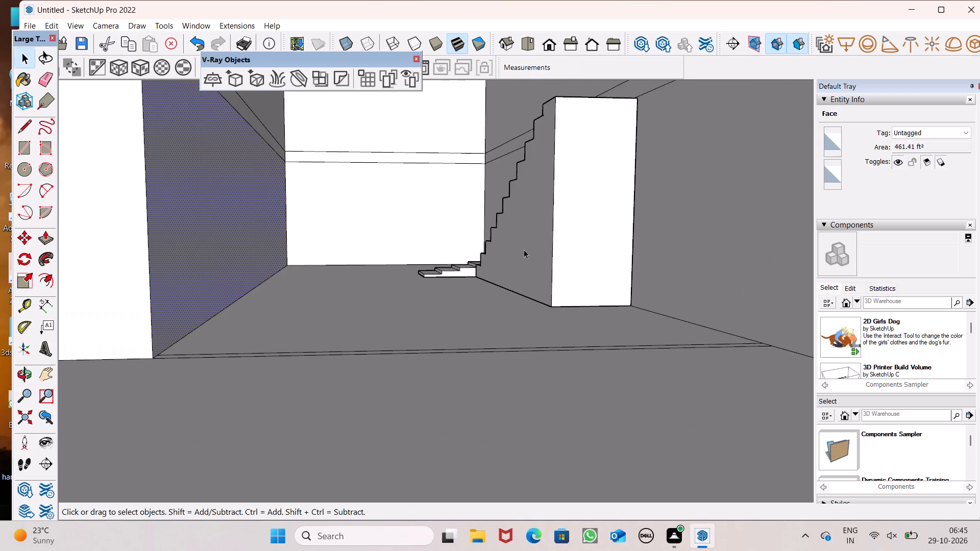
click(28, 272)
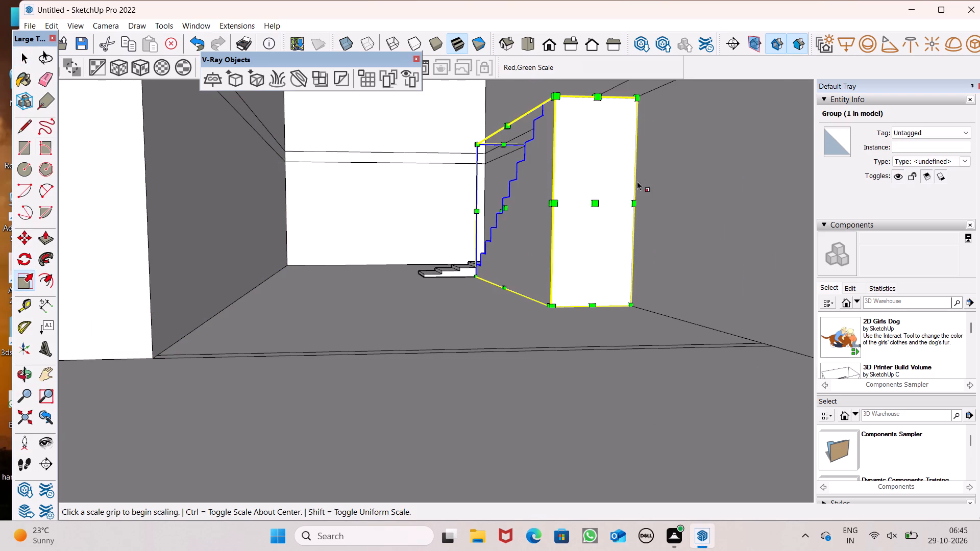
drag(509, 209, 498, 218)
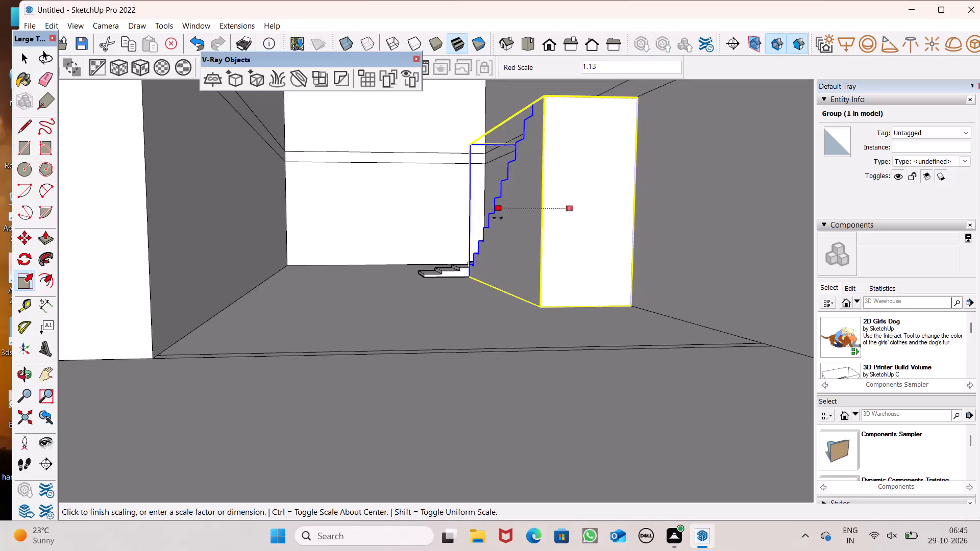
drag(498, 218, 478, 234)
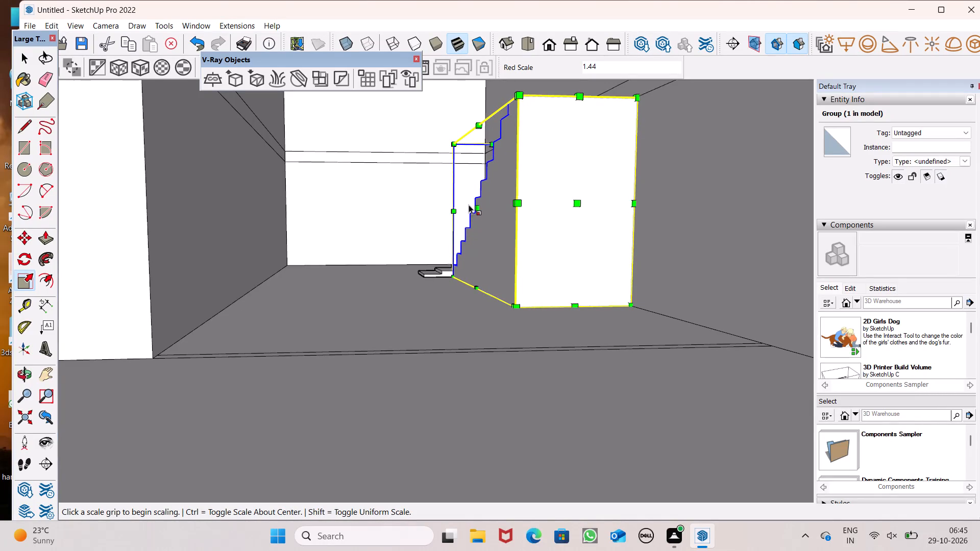
drag(469, 204, 479, 205)
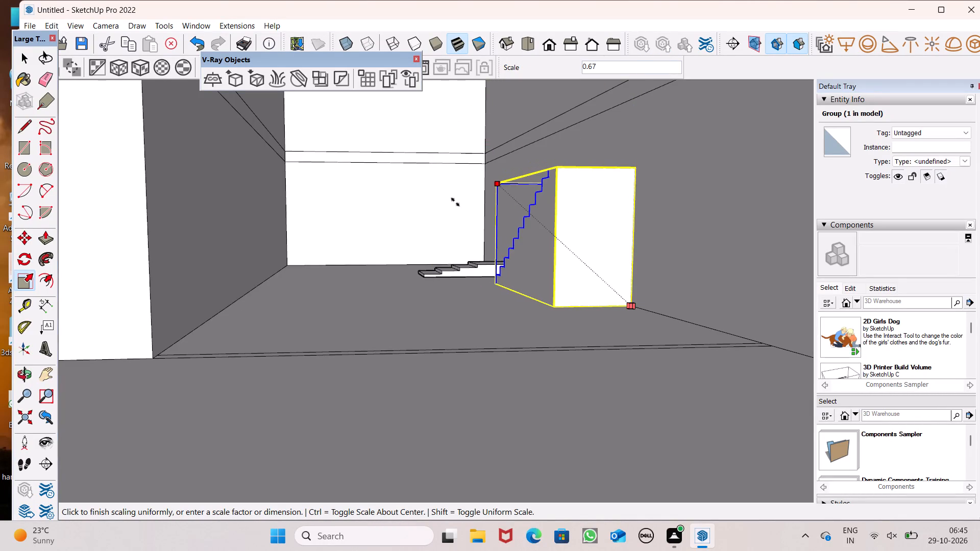
key(space)
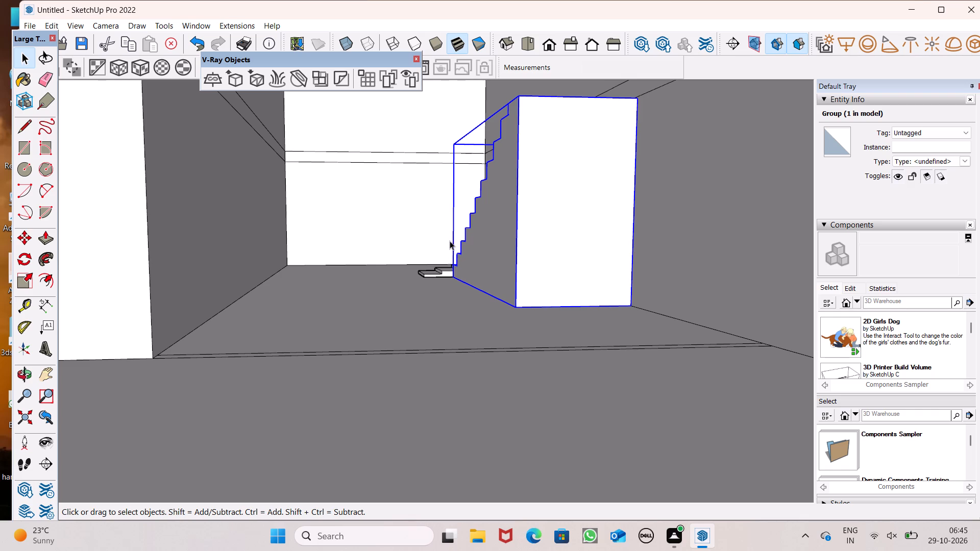
Deselect the upper flight and examine the widened staircase within its bay, from outside and through the open front.
scroll(450, 241, down, 2)
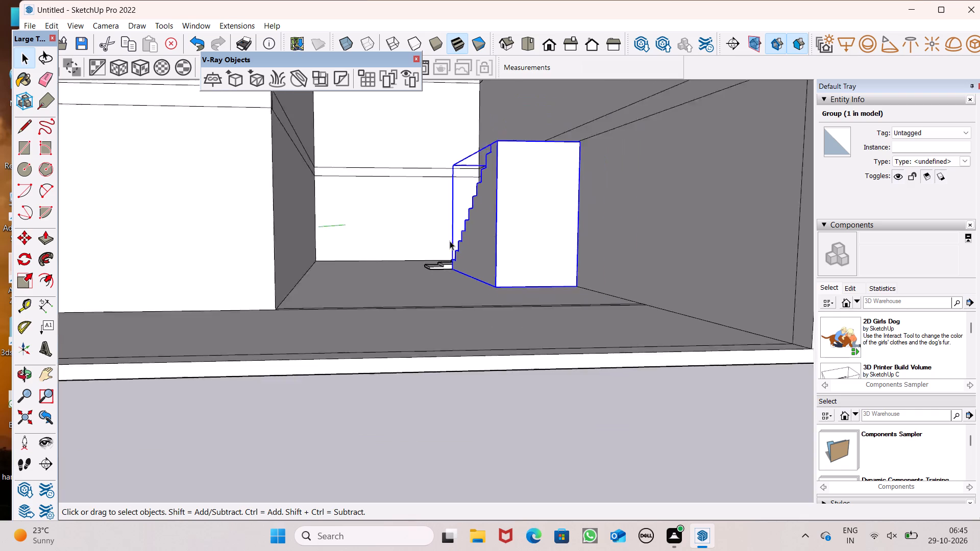
scroll(450, 241, down, 15)
middle_drag(523, 282, 486, 290)
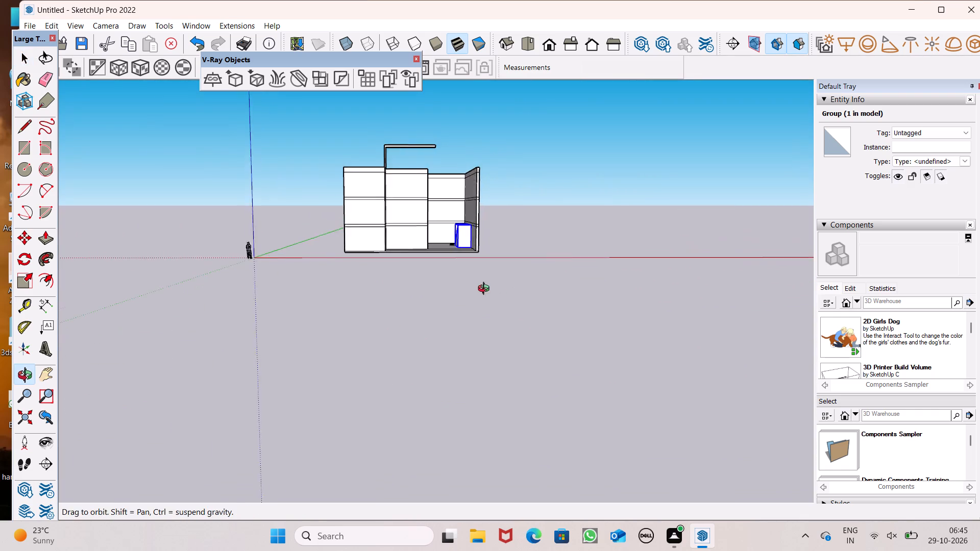
middle_drag(486, 290, 483, 286)
scroll(483, 290, up, 1)
click(514, 274)
scroll(469, 233, up, 8)
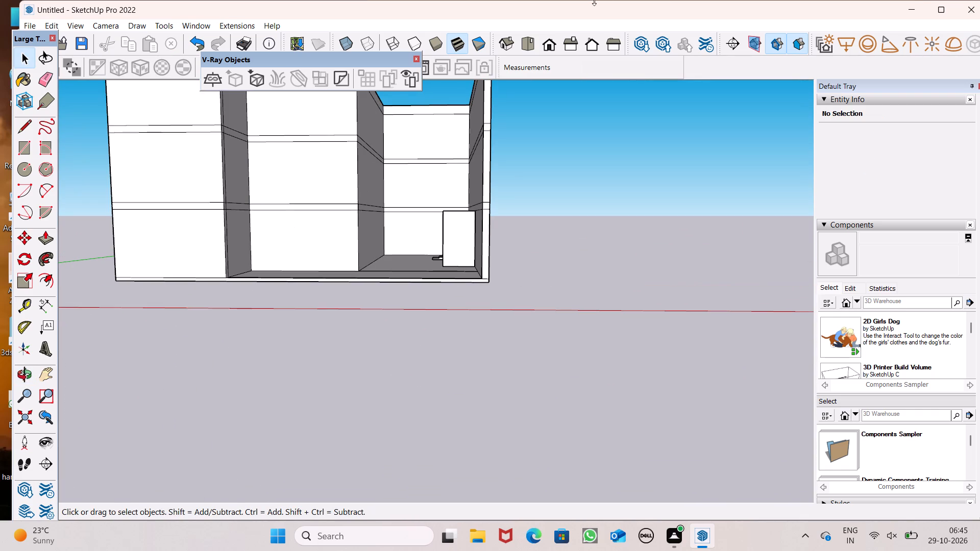
scroll(529, 230, up, 5)
middle_drag(483, 253, 467, 274)
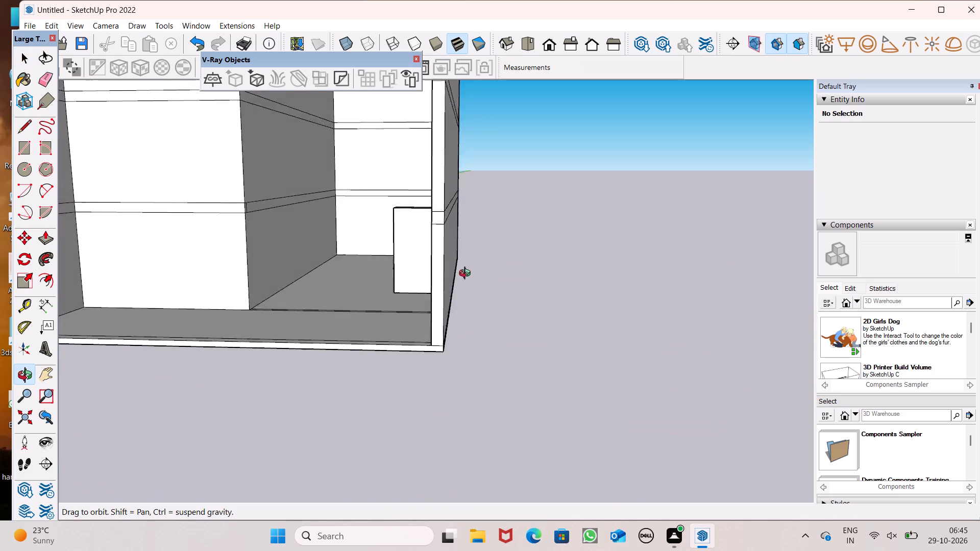
middle_drag(467, 274, 450, 278)
scroll(316, 259, up, 4)
middle_drag(324, 261, 369, 272)
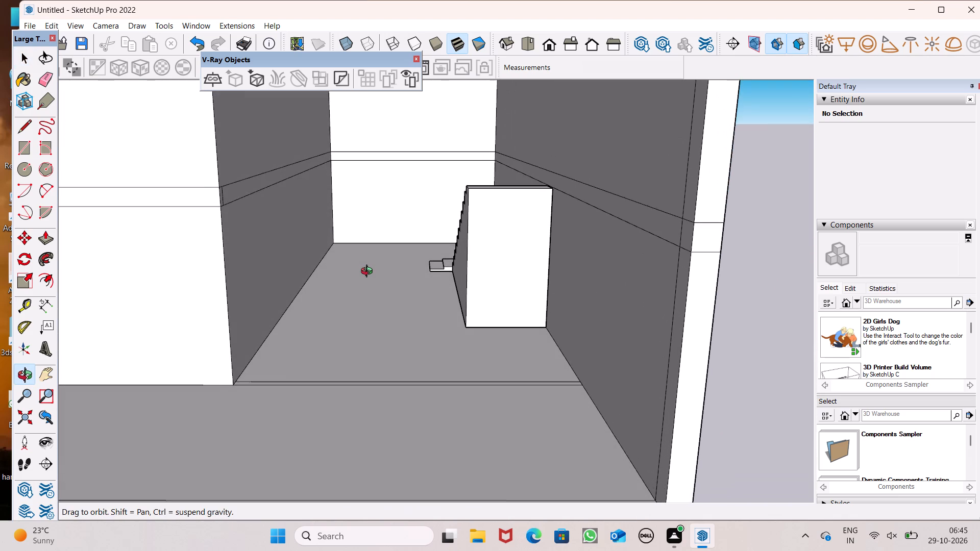
middle_drag(369, 272, 360, 276)
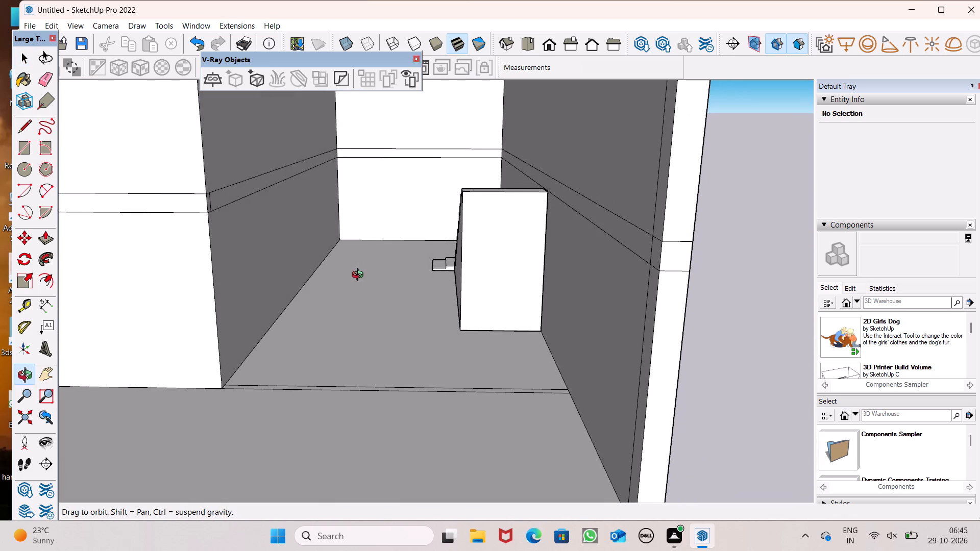
middle_drag(360, 276, 357, 276)
Erase the stray short vertical edge at the front end of the lowest band on the bay wall opposite the staircase.
click(50, 242)
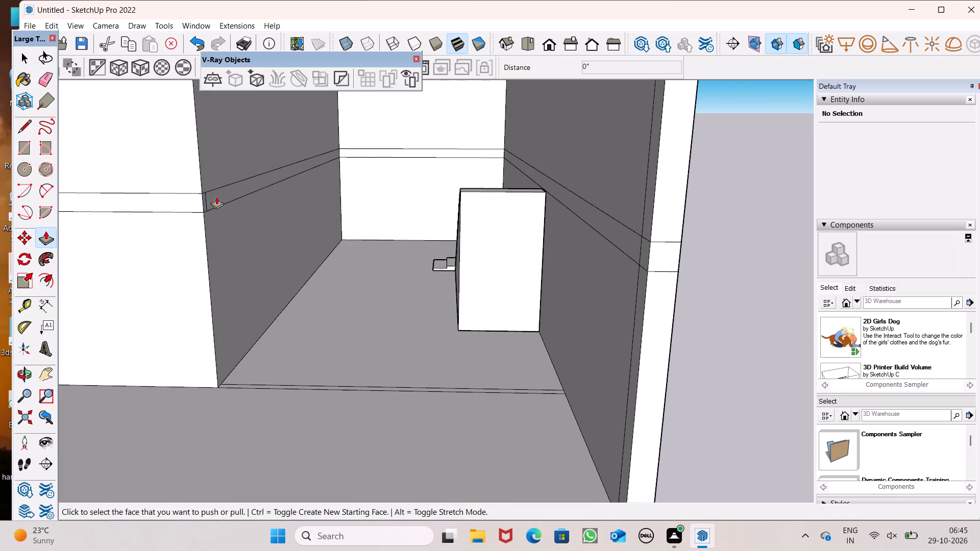
click(48, 79)
scroll(217, 172, up, 3)
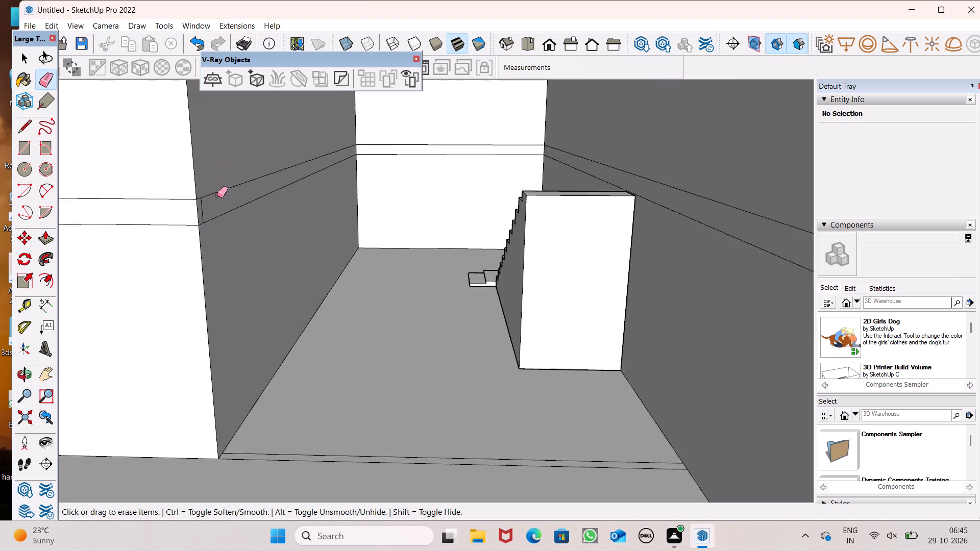
scroll(217, 195, up, 8)
drag(191, 224, 198, 214)
scroll(300, 194, down, 6)
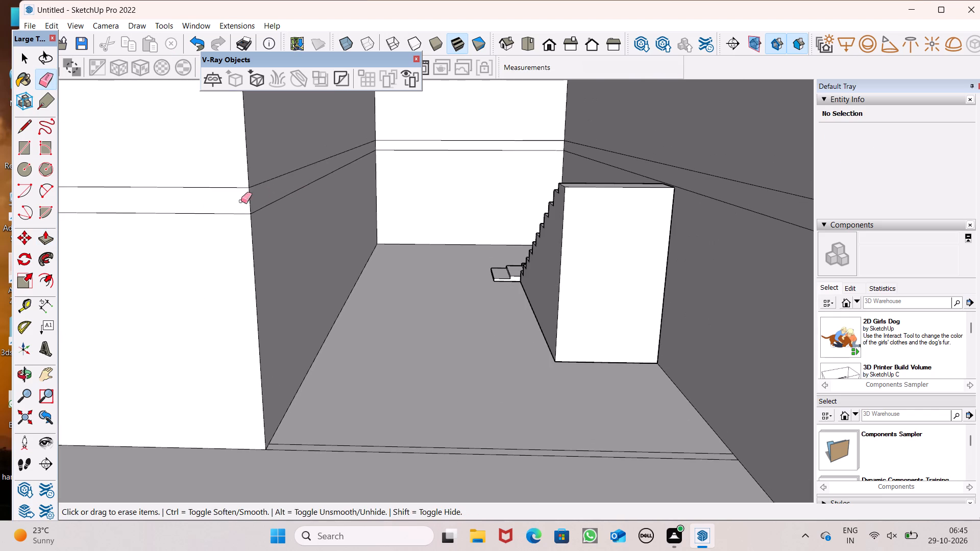
Push/Pull the lowest band of that bay wall across to the opposite side wall as a floor slab above the staircase.
drag(46, 241, 50, 236)
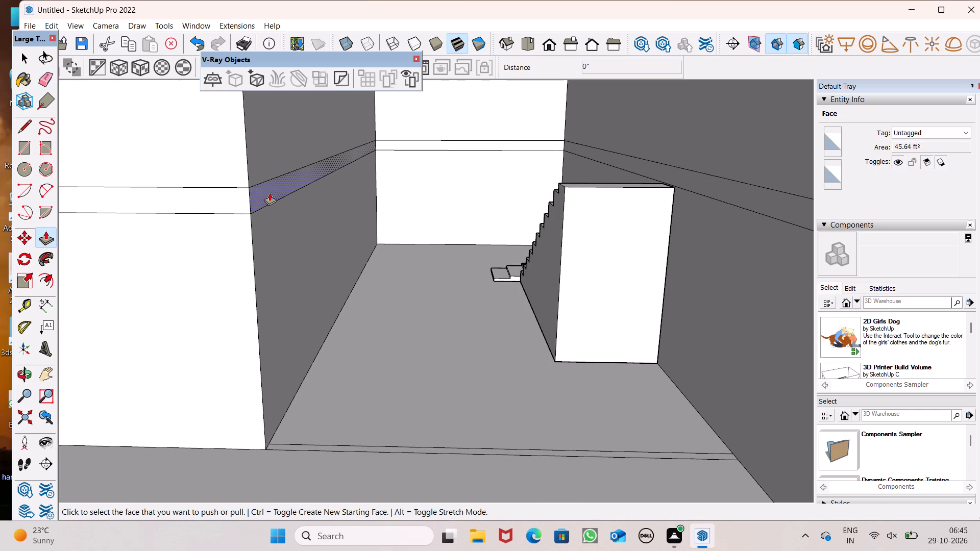
drag(269, 192, 624, 195)
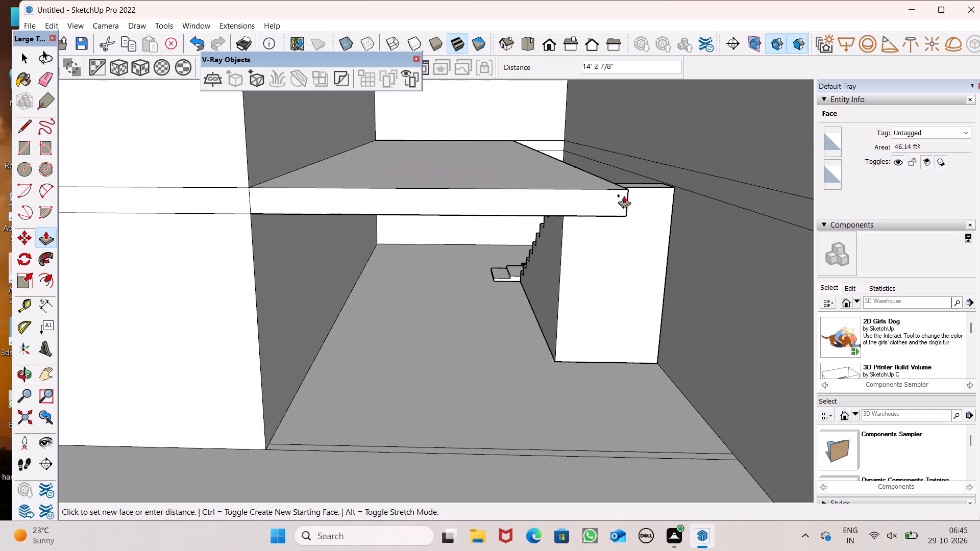
drag(624, 195, 769, 195)
Examine the new floor slab and its relation to the staircase from below, from the front and from above.
scroll(645, 194, down, 6)
middle_drag(641, 252, 626, 122)
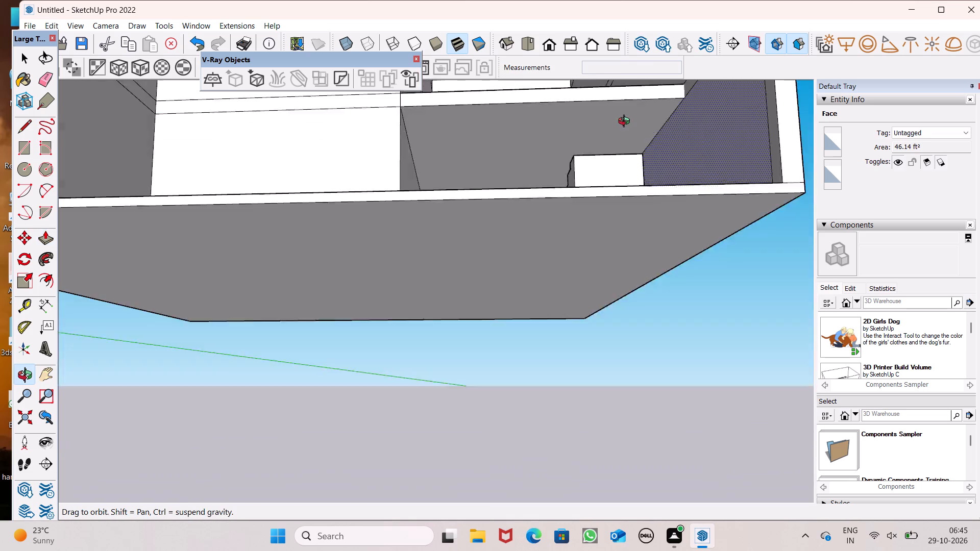
middle_drag(626, 122, 606, 205)
key(space)
scroll(479, 190, down, 3)
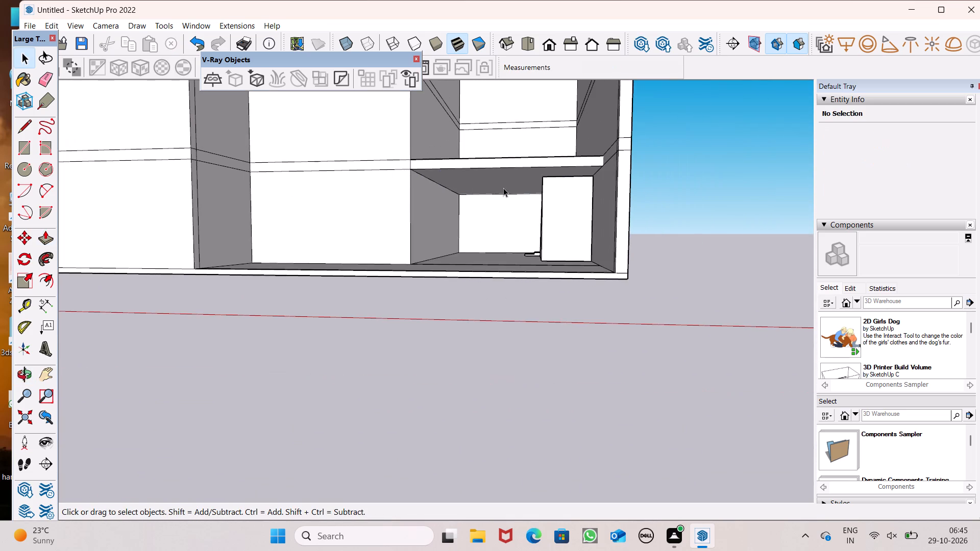
scroll(503, 188, down, 1)
middle_drag(551, 202, 619, 207)
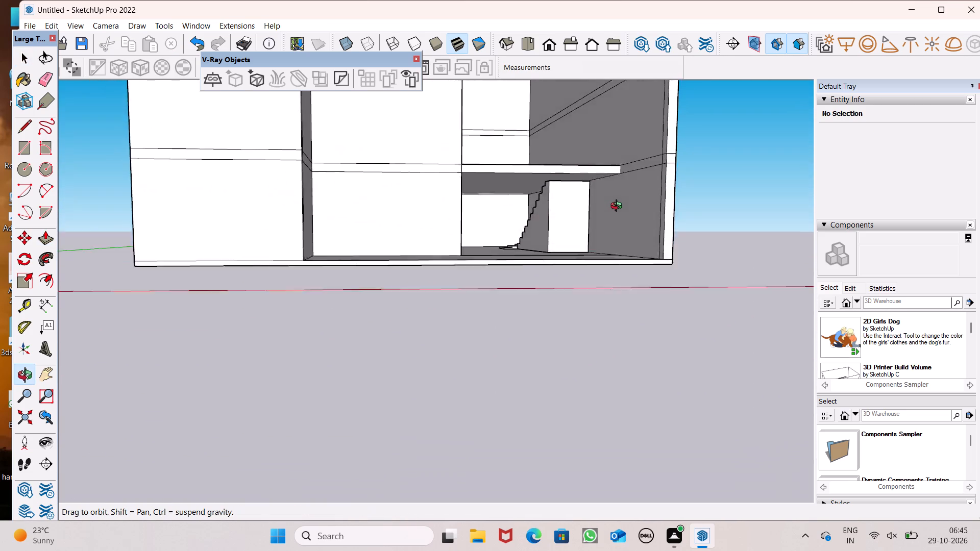
middle_drag(619, 207, 615, 261)
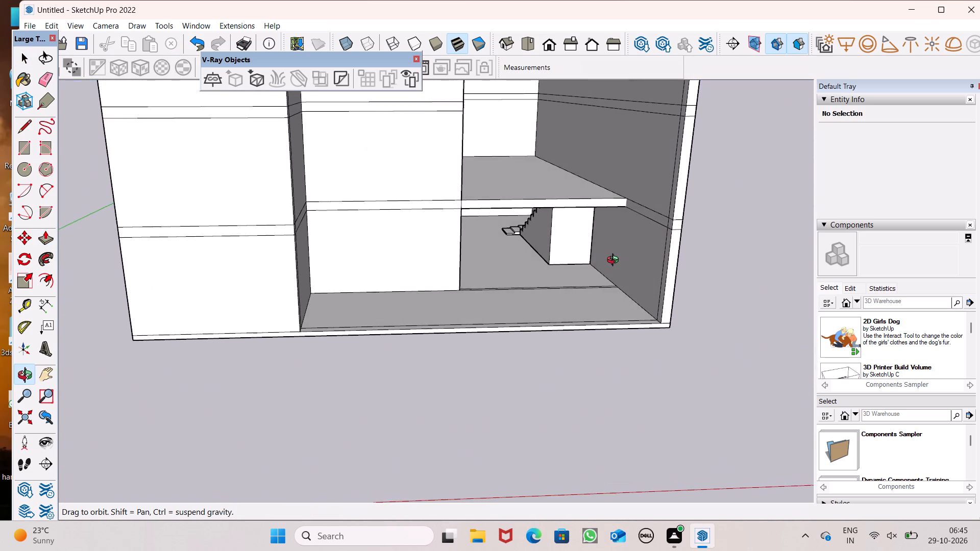
middle_drag(615, 261, 616, 173)
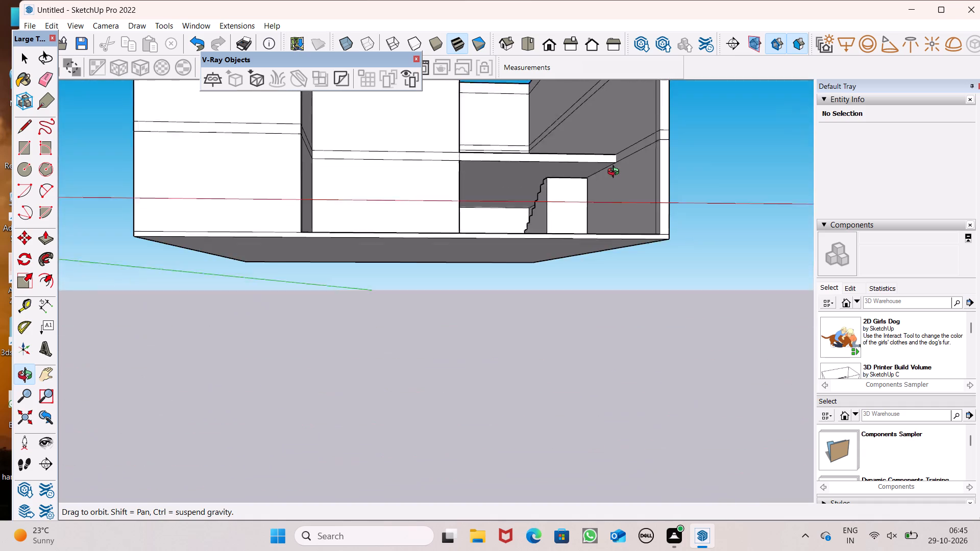
middle_drag(616, 173, 610, 356)
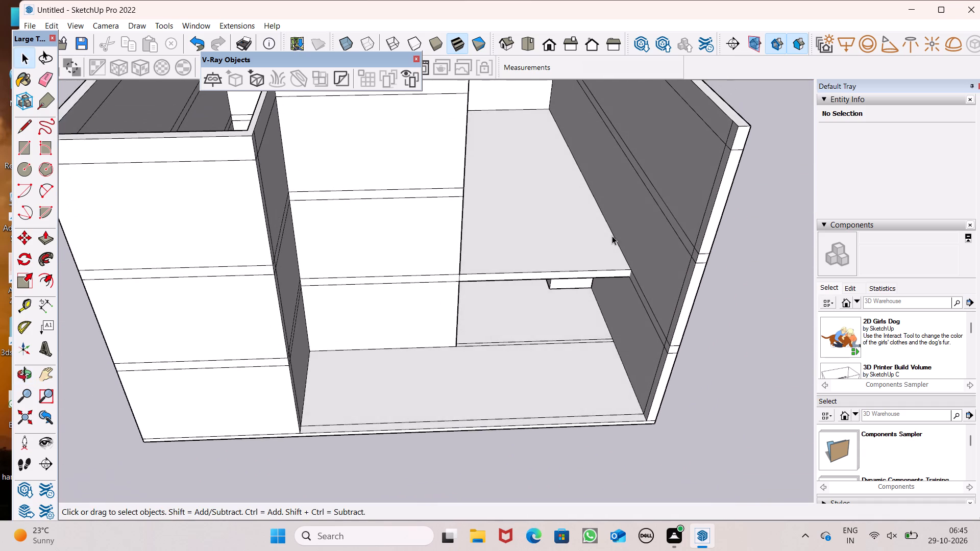
scroll(611, 228, up, 7)
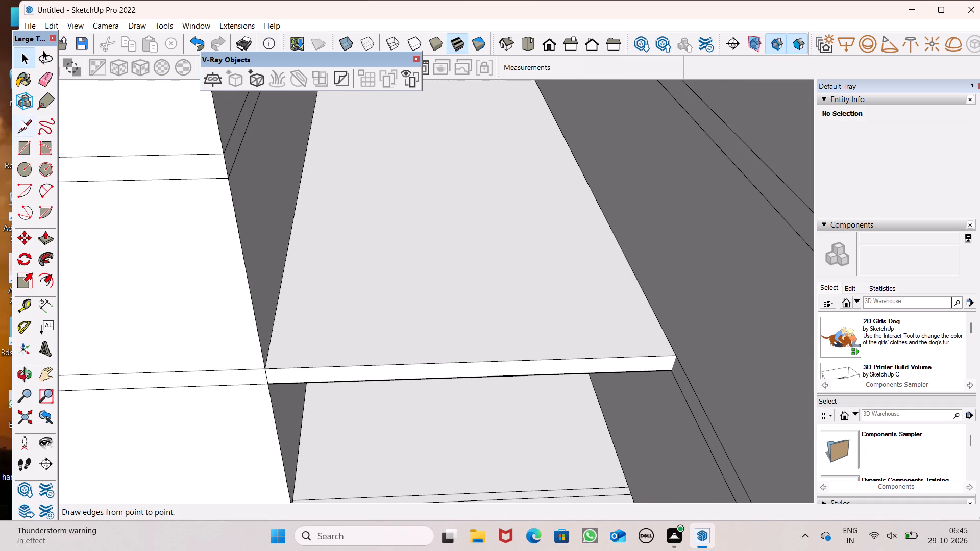
Draw a vertical line about 1' 3 1/2" long from the staircase's top corner at the side wall to the floor slab's upper edge.
click(28, 120)
middle_drag(450, 318, 452, 173)
middle_click(452, 173)
middle_drag(603, 370, 606, 319)
click(604, 213)
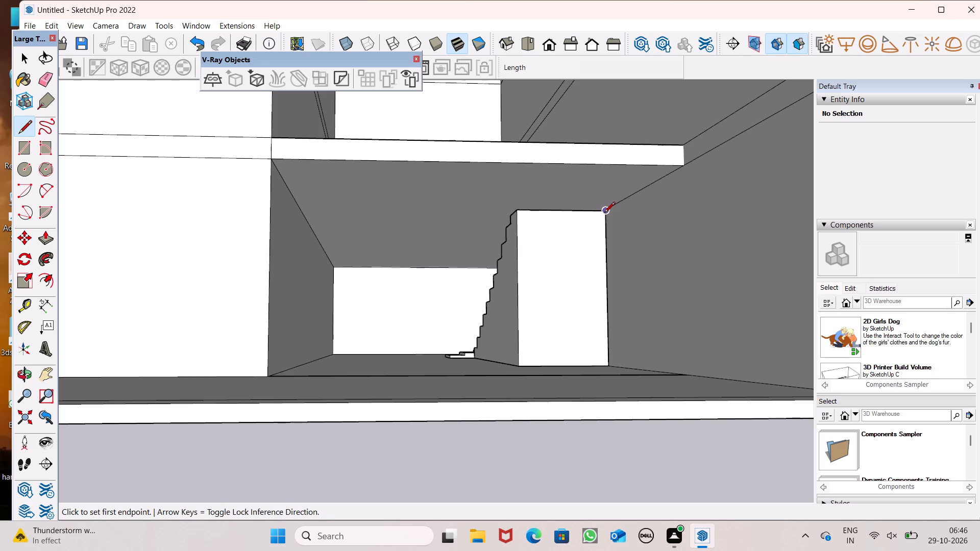
scroll(614, 96, up, 1)
middle_drag(615, 96, 643, 272)
scroll(643, 272, up, 1)
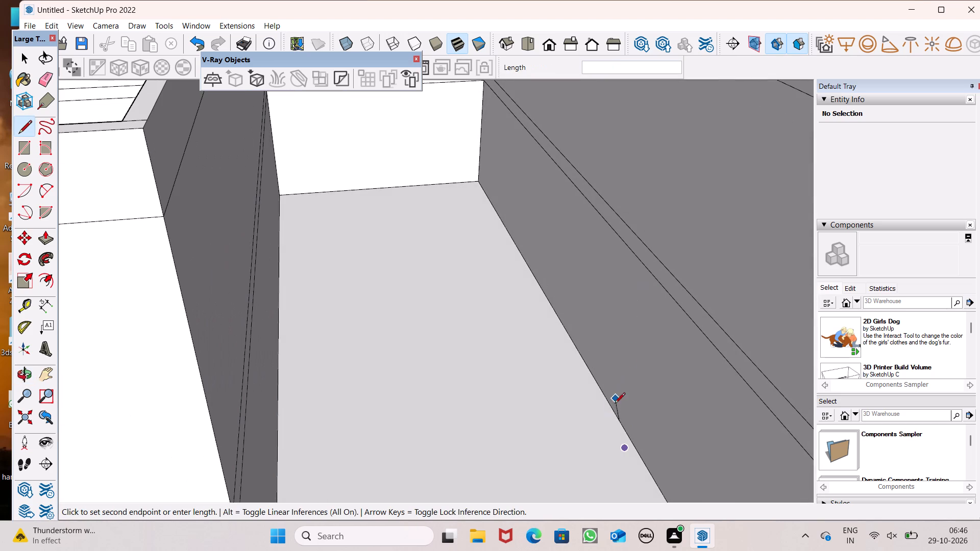
click(634, 443)
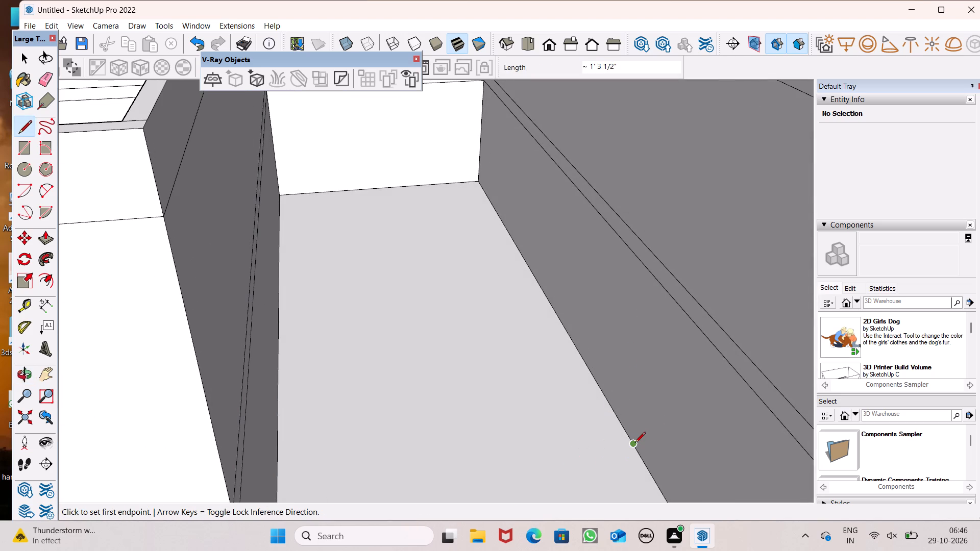
Outline a rectangle about 11' by 17' on the slab against the side wall and Push/Pull it 1' through as the stair opening.
click(635, 443)
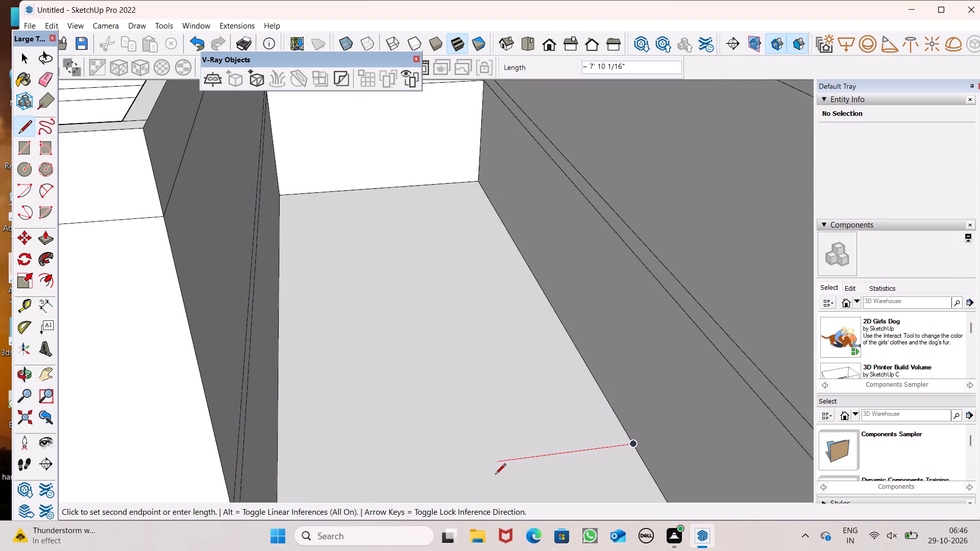
click(442, 477)
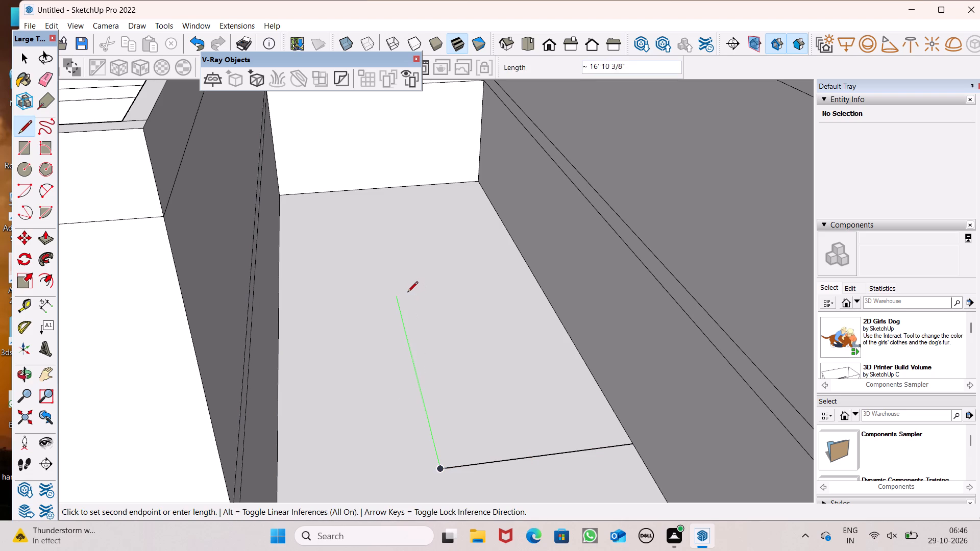
click(407, 292)
click(536, 272)
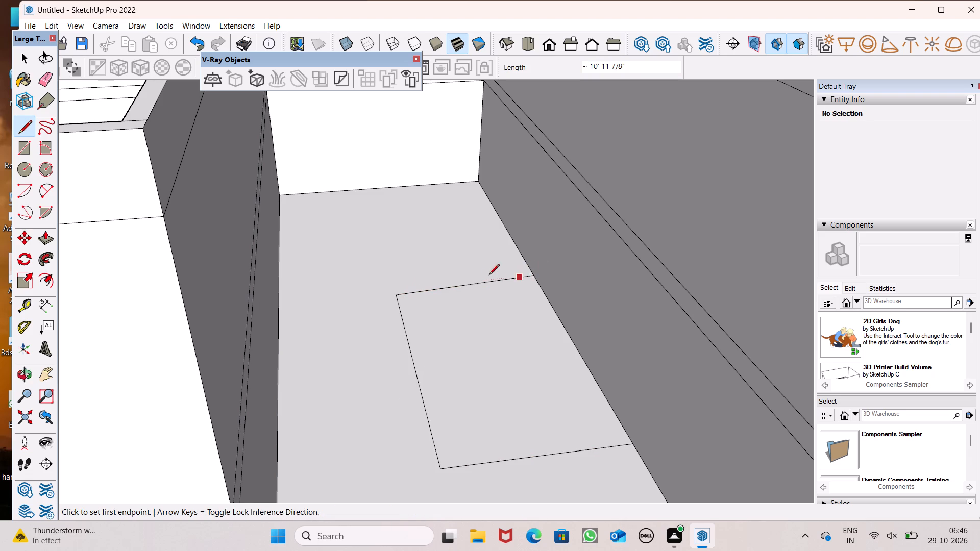
key(space)
click(40, 239)
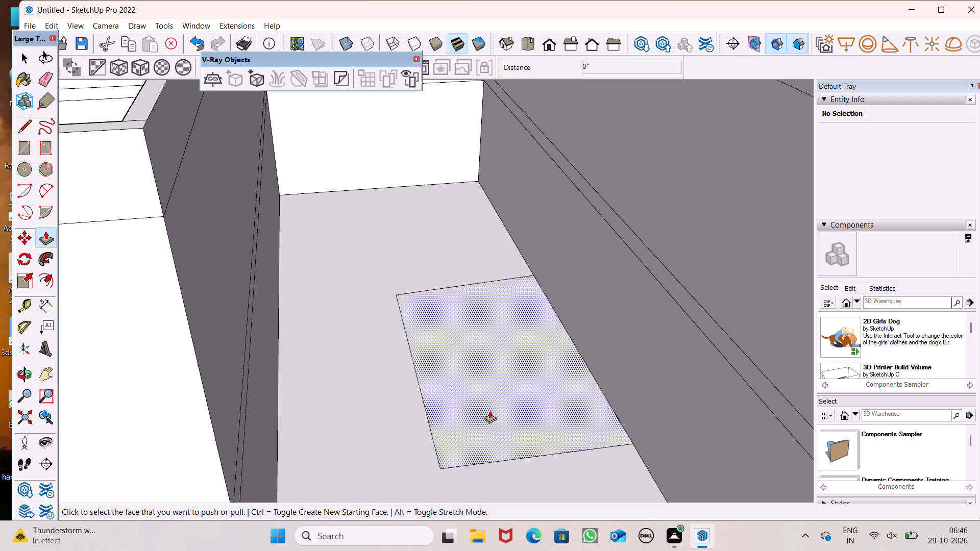
drag(501, 436, 487, 459)
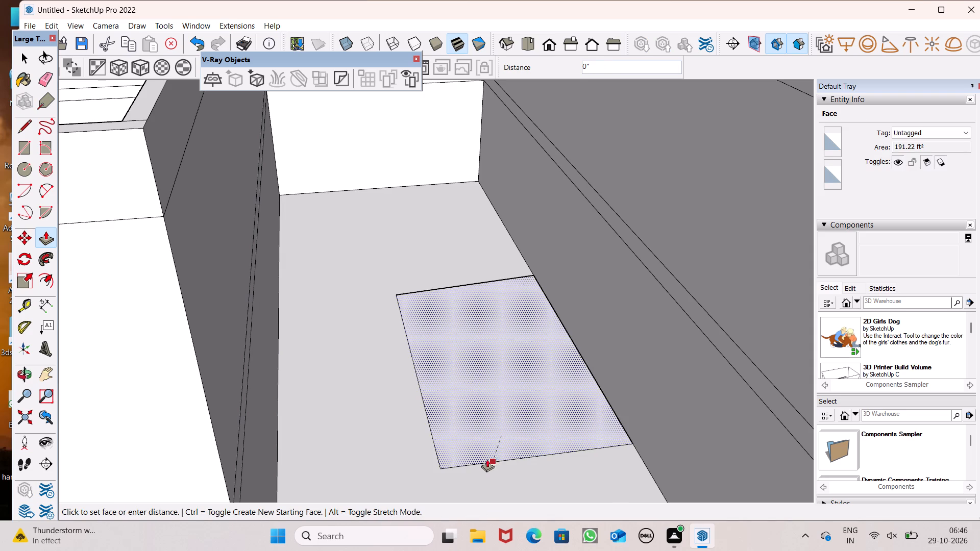
drag(487, 459, 448, 449)
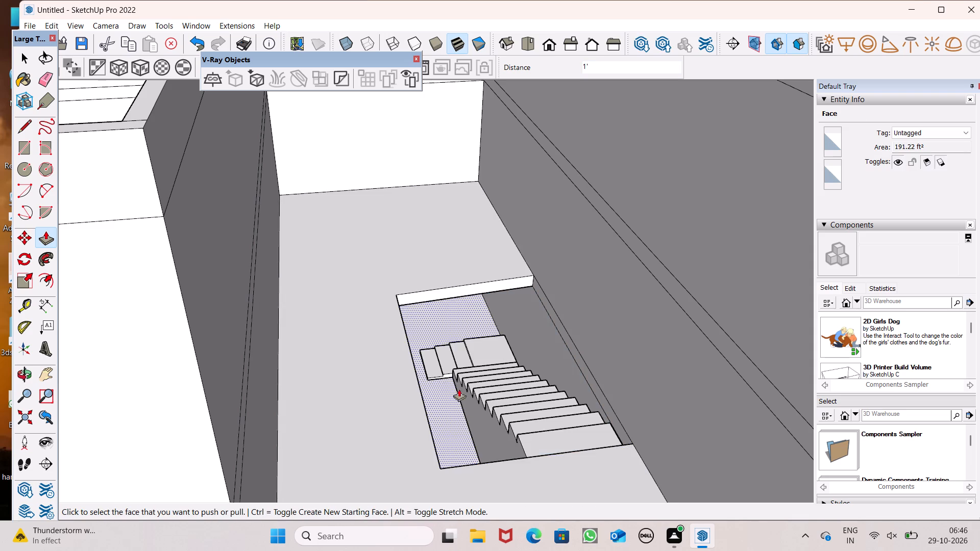
Push/Pull the floor slab's underside 3 3/4" down to the top of the staircase.
scroll(452, 363, down, 3)
middle_drag(498, 422, 527, 510)
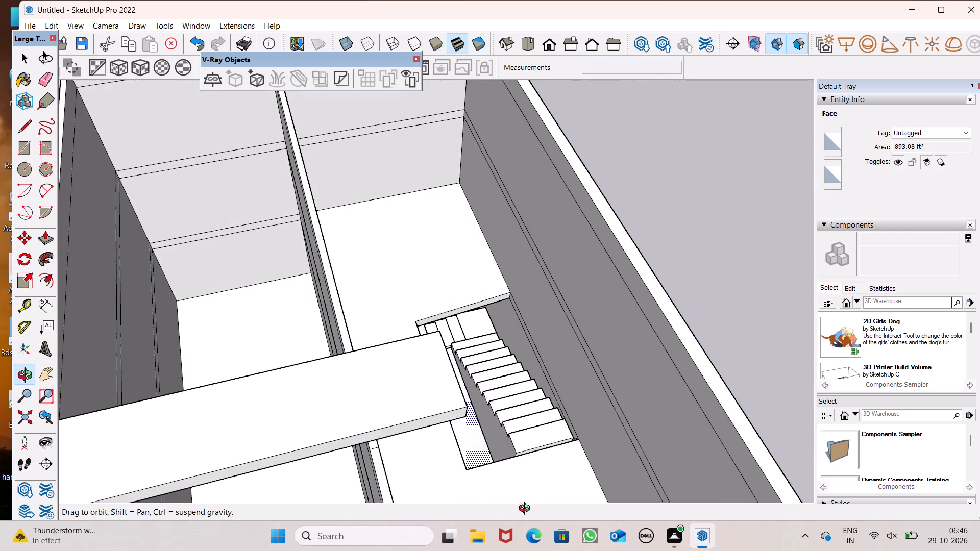
middle_drag(527, 510, 473, 218)
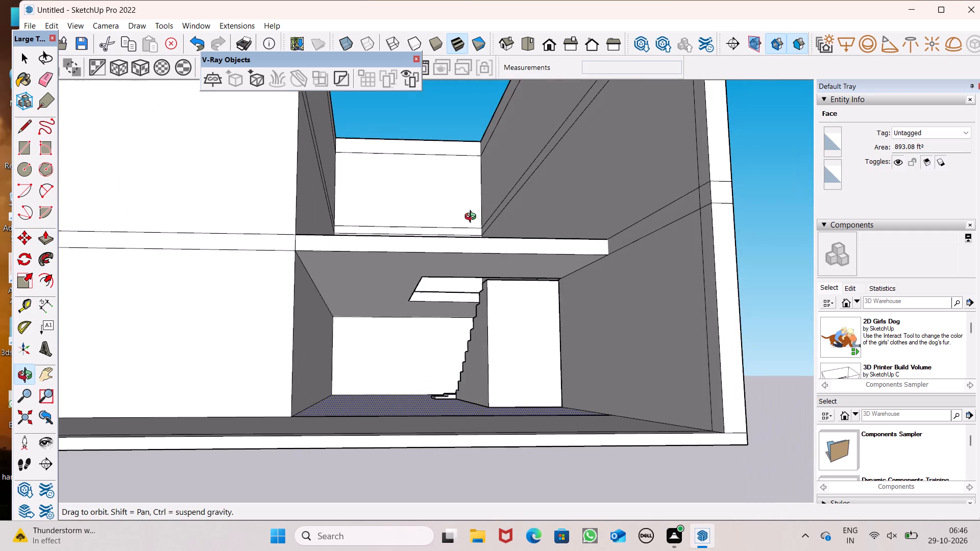
middle_drag(473, 218, 471, 224)
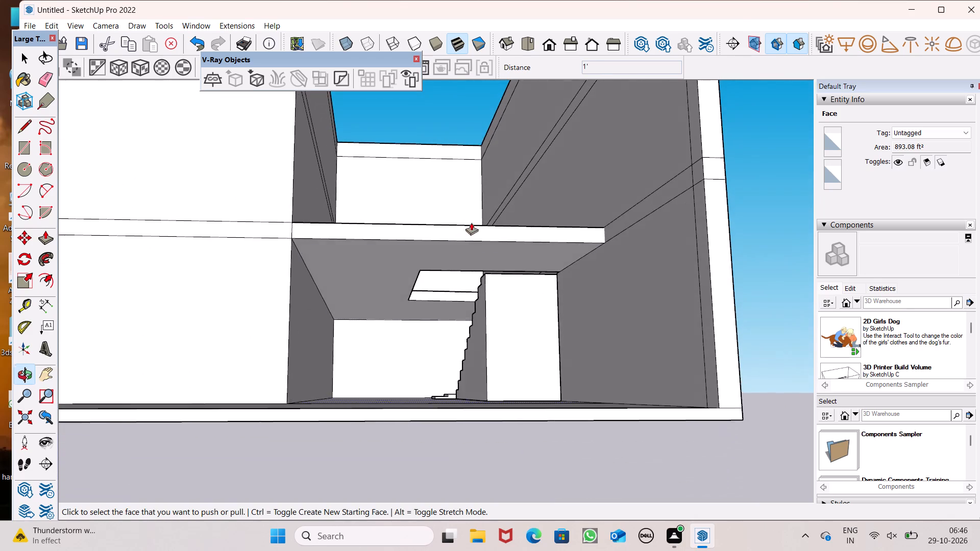
scroll(521, 295, up, 8)
scroll(491, 243, up, 7)
drag(495, 241, 498, 251)
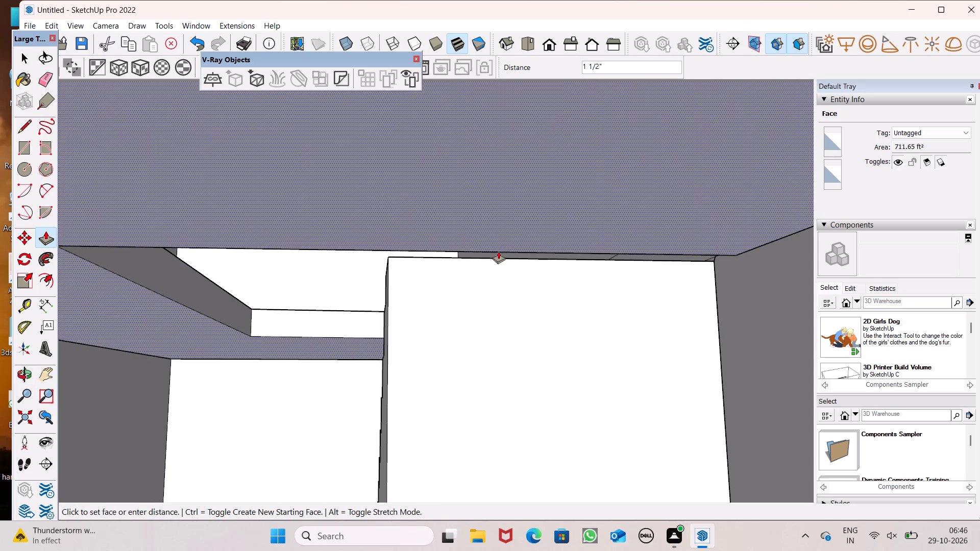
drag(498, 251, 499, 261)
Examine the stair opening, both stair flights and the thickened slab from the front, from above and from below.
scroll(497, 224, down, 5)
middle_drag(520, 240, 519, 279)
scroll(517, 273, down, 7)
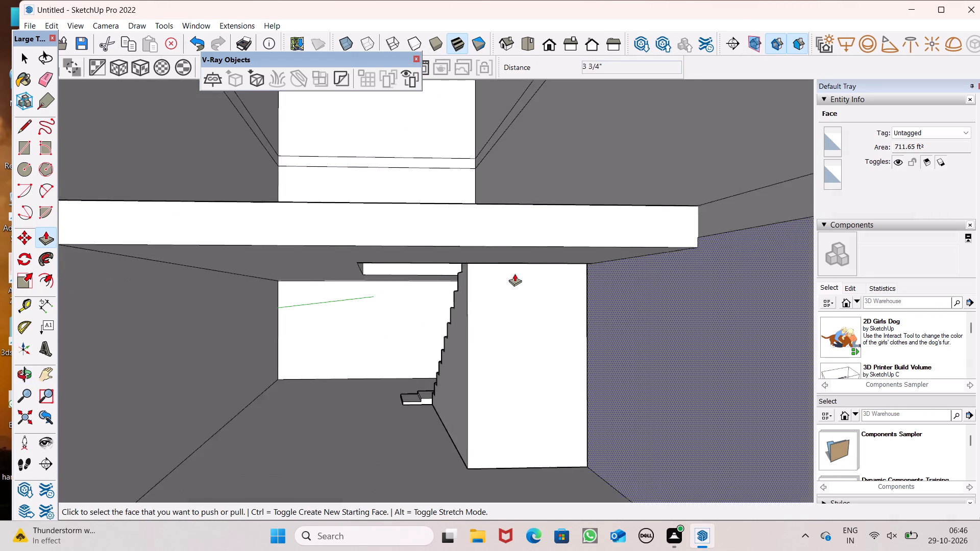
scroll(514, 273, down, 7)
key(space)
scroll(515, 265, down, 5)
scroll(595, 235, down, 3)
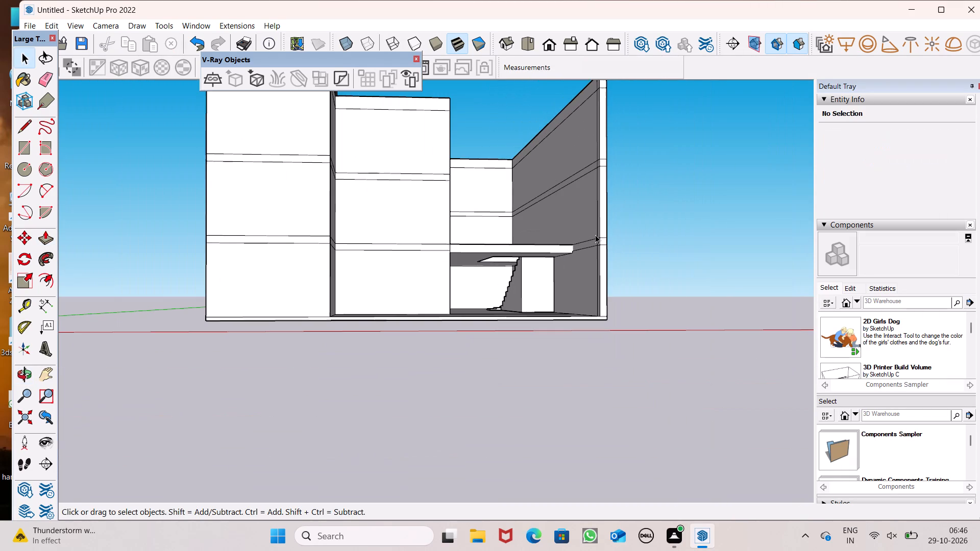
scroll(579, 245, down, 2)
middle_drag(573, 248, 555, 373)
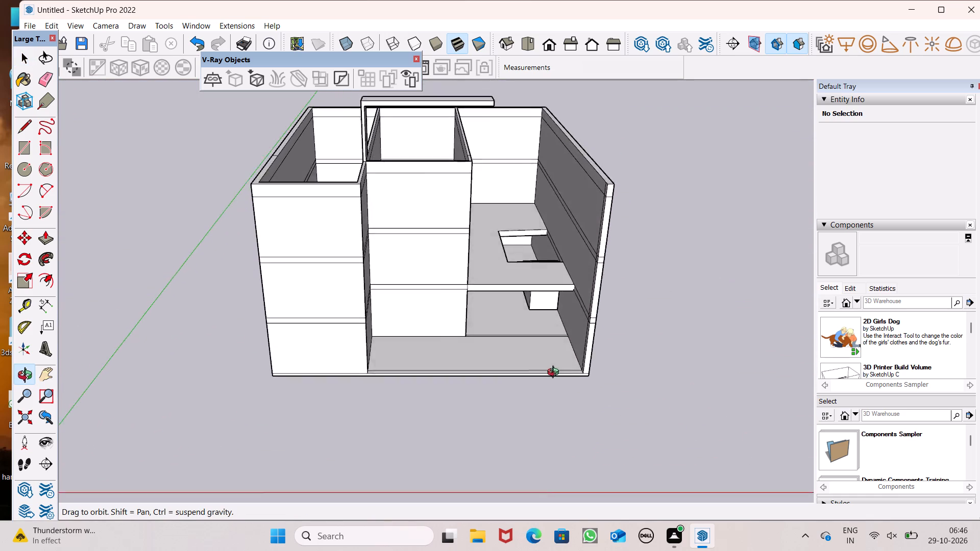
middle_drag(555, 373, 553, 437)
scroll(511, 275, up, 2)
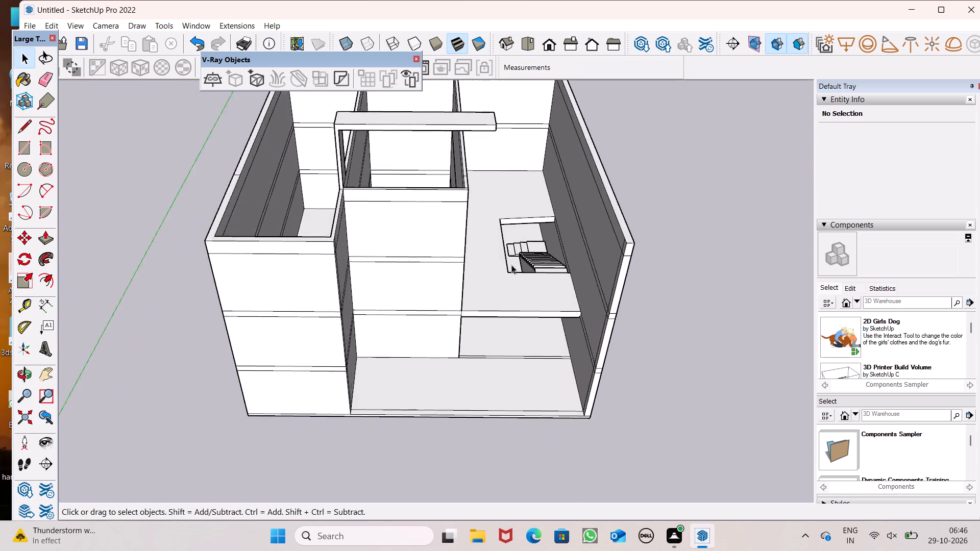
scroll(511, 265, up, 5)
click(570, 260)
click(518, 221)
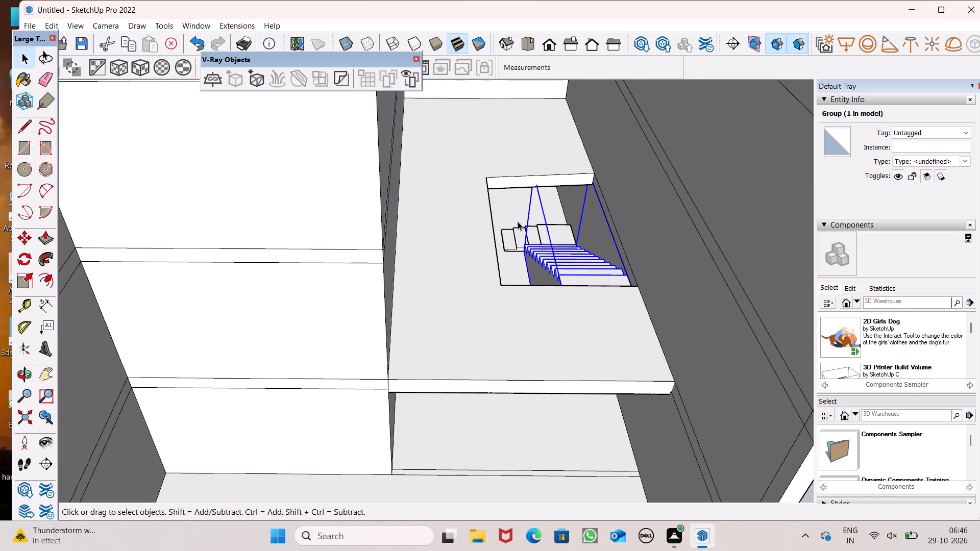
click(550, 232)
scroll(550, 239, down, 5)
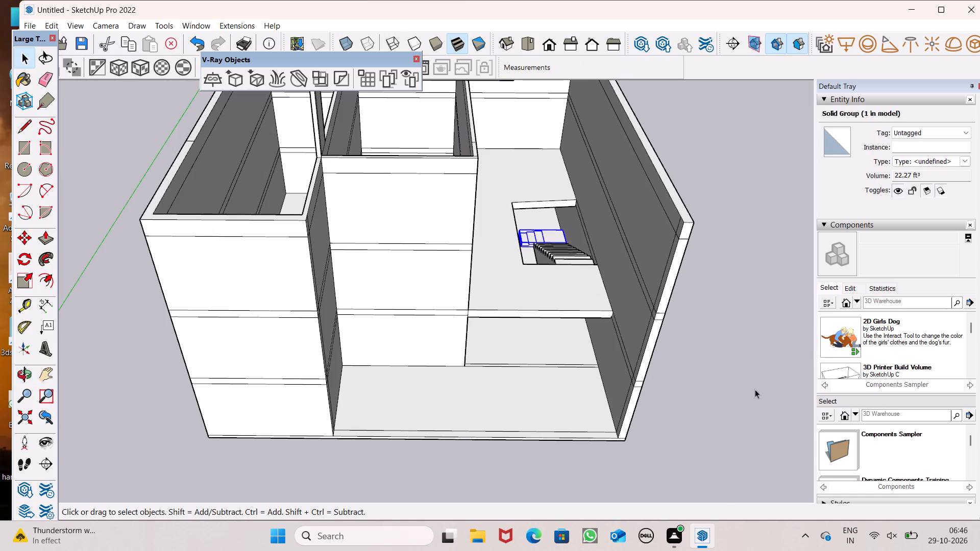
drag(751, 391, 746, 391)
middle_drag(586, 326, 562, 123)
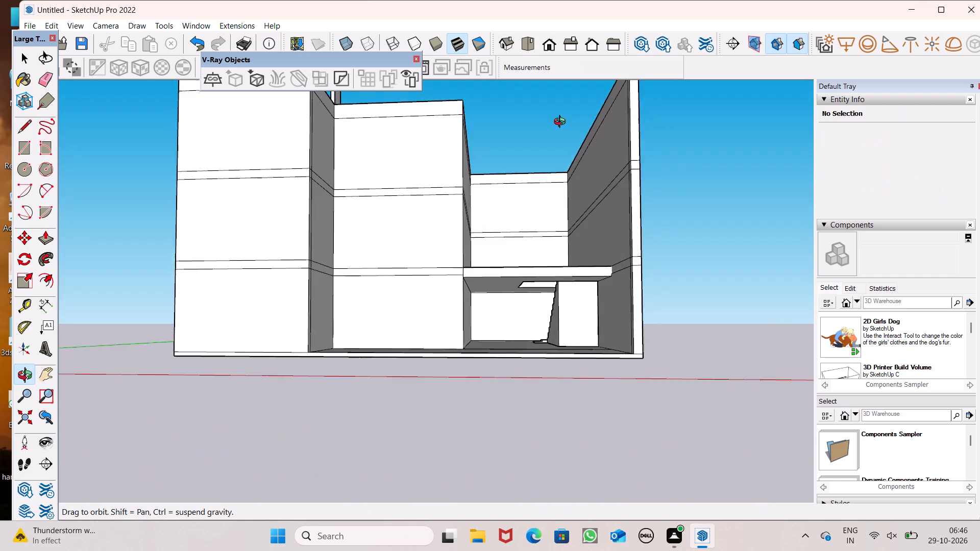
middle_drag(562, 123, 552, 113)
middle_click(552, 113)
scroll(557, 229, up, 3)
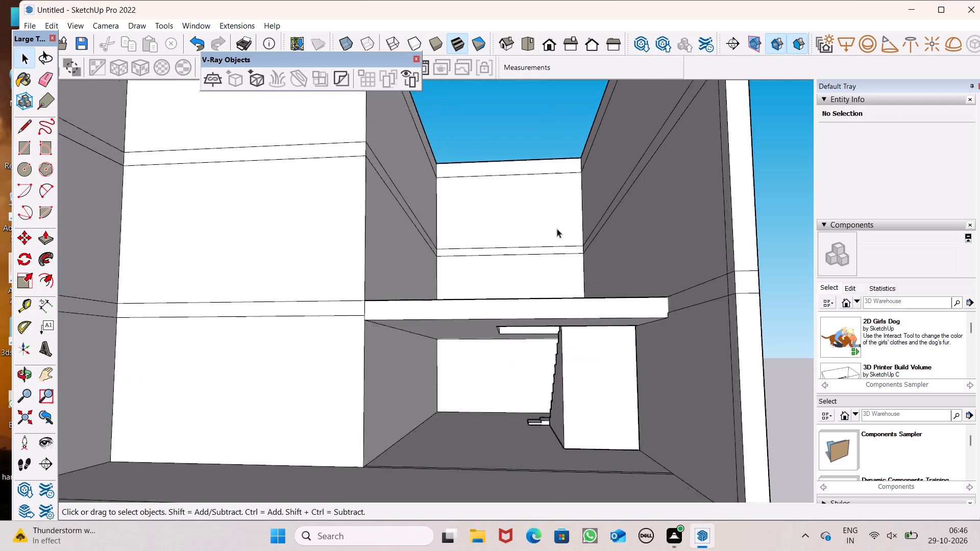
scroll(557, 229, up, 2)
scroll(557, 229, down, 3)
middle_drag(587, 319, 594, 284)
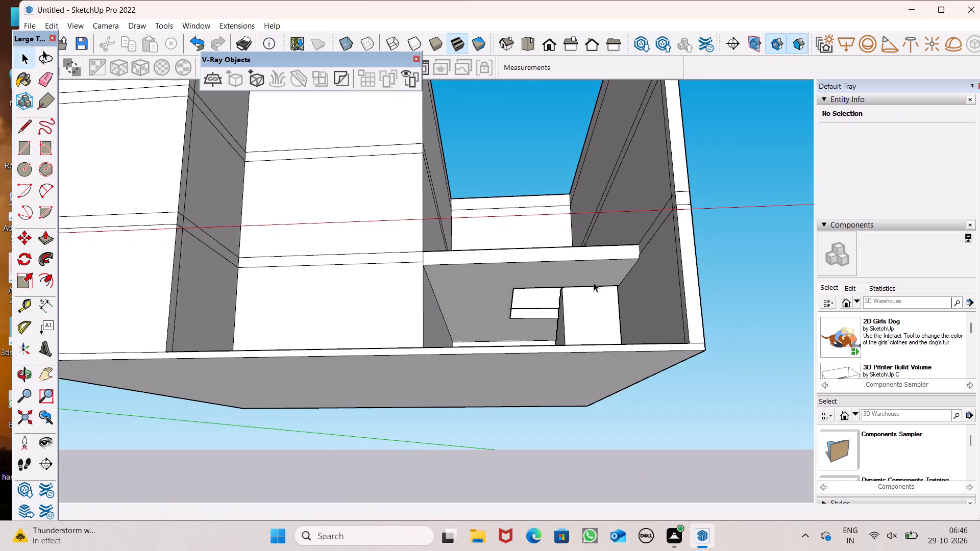
scroll(594, 283, up, 2)
middle_drag(584, 318, 588, 310)
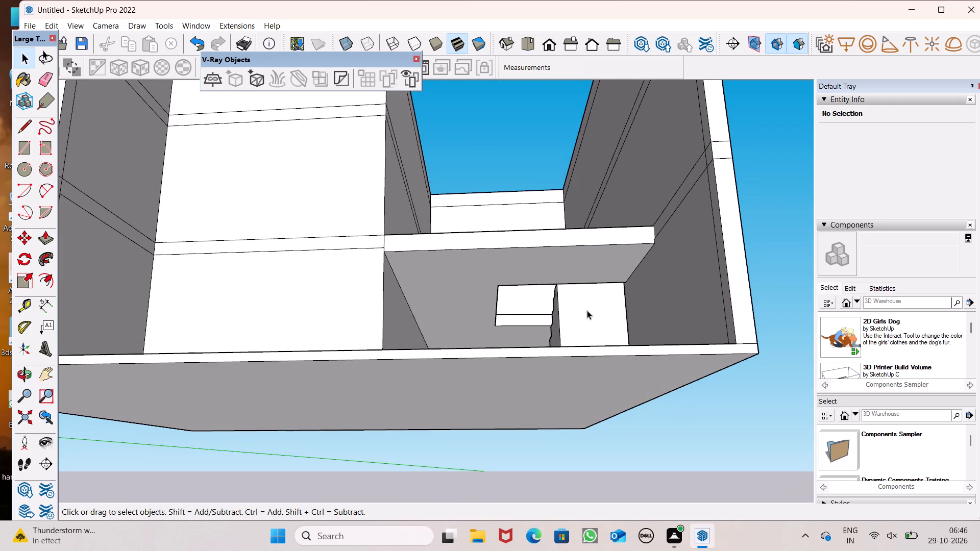
scroll(455, 310, up, 5)
scroll(396, 297, down, 3)
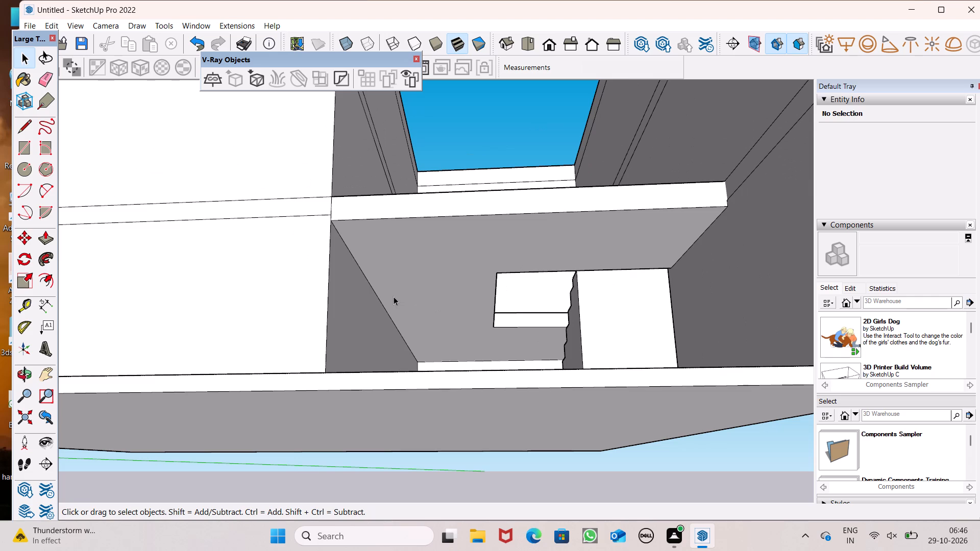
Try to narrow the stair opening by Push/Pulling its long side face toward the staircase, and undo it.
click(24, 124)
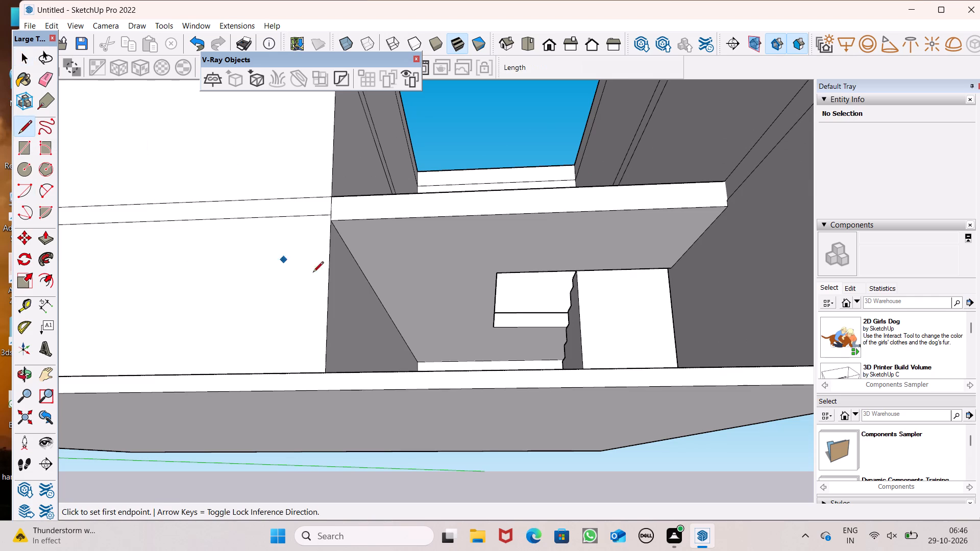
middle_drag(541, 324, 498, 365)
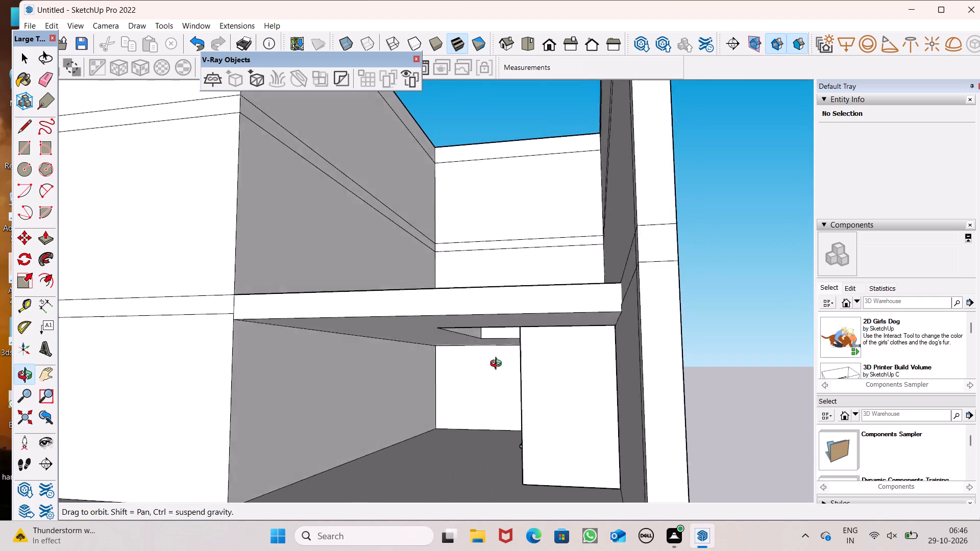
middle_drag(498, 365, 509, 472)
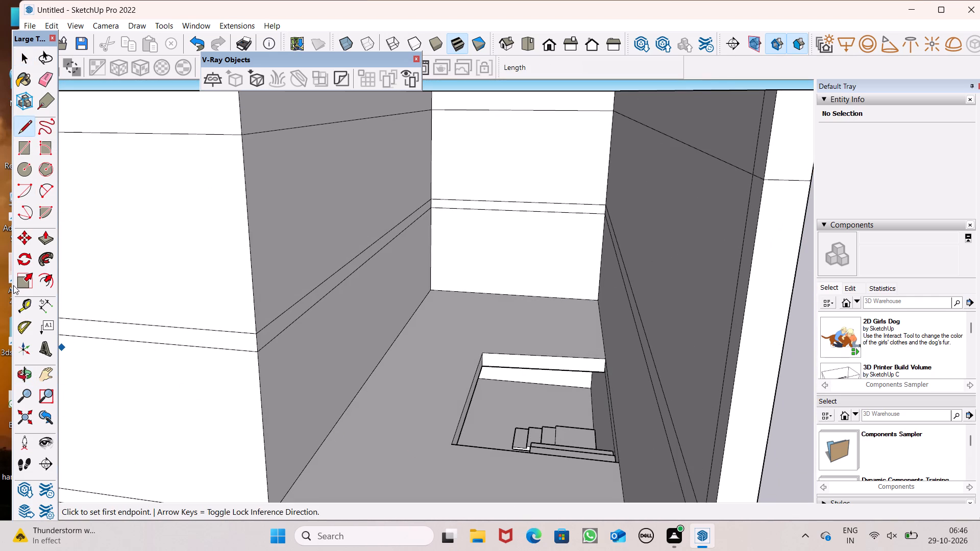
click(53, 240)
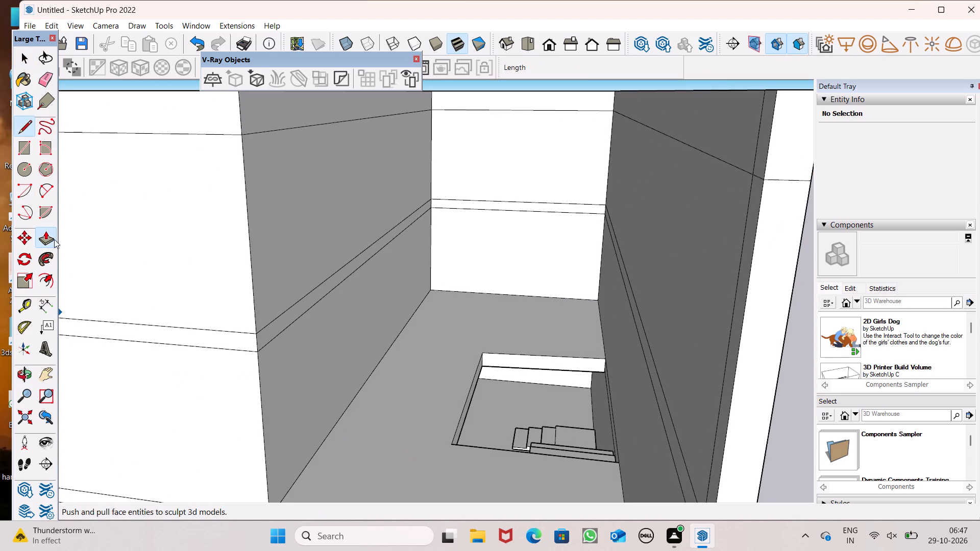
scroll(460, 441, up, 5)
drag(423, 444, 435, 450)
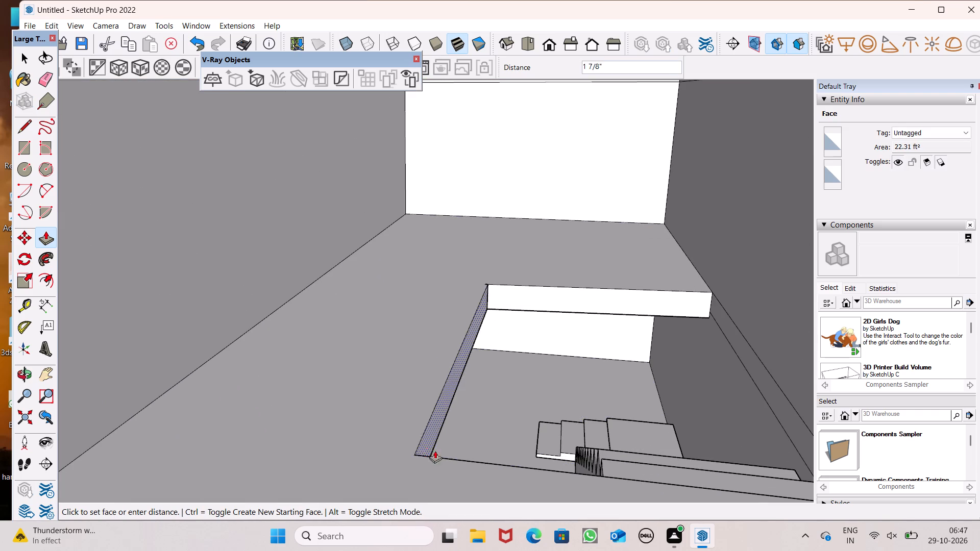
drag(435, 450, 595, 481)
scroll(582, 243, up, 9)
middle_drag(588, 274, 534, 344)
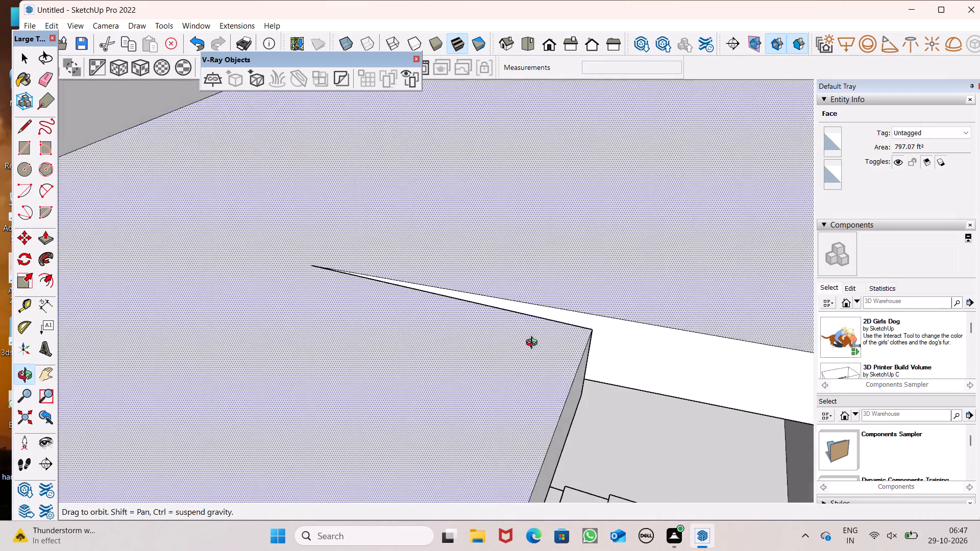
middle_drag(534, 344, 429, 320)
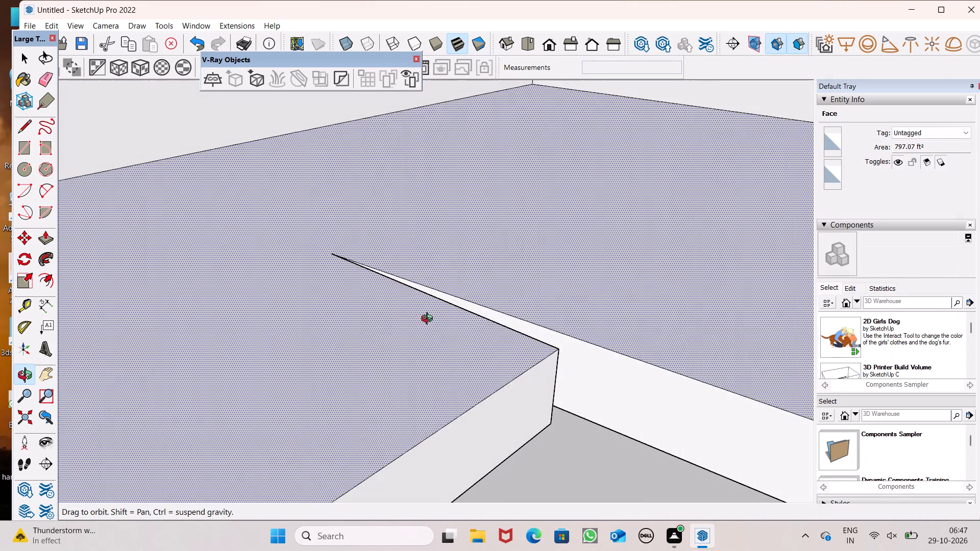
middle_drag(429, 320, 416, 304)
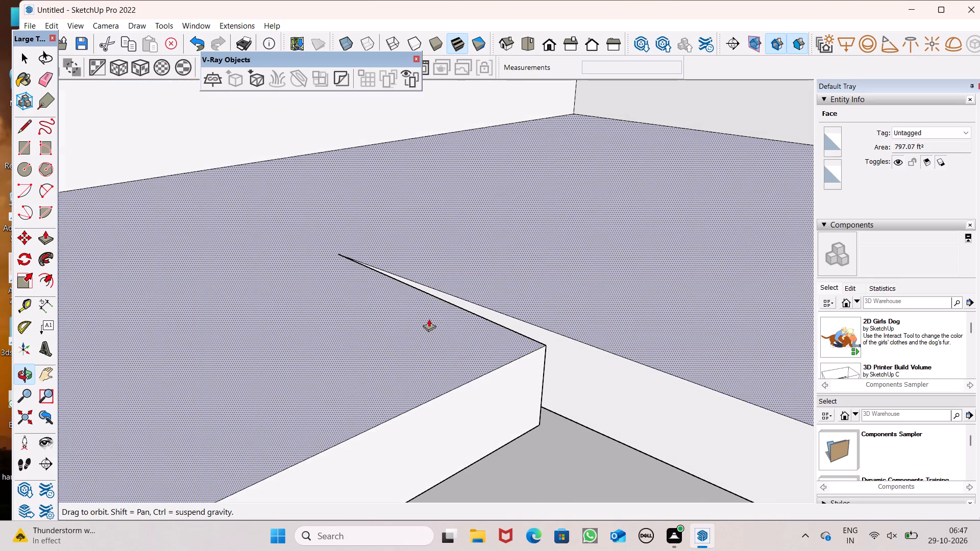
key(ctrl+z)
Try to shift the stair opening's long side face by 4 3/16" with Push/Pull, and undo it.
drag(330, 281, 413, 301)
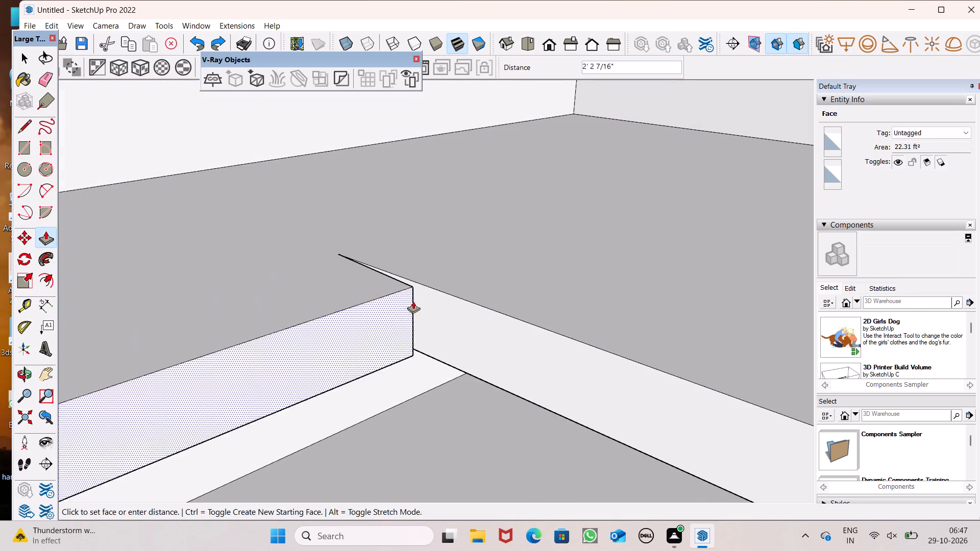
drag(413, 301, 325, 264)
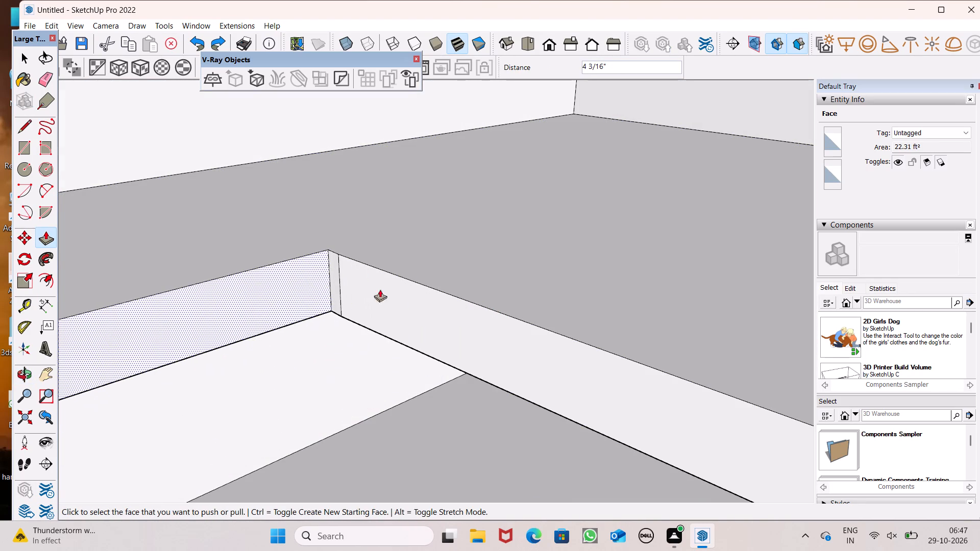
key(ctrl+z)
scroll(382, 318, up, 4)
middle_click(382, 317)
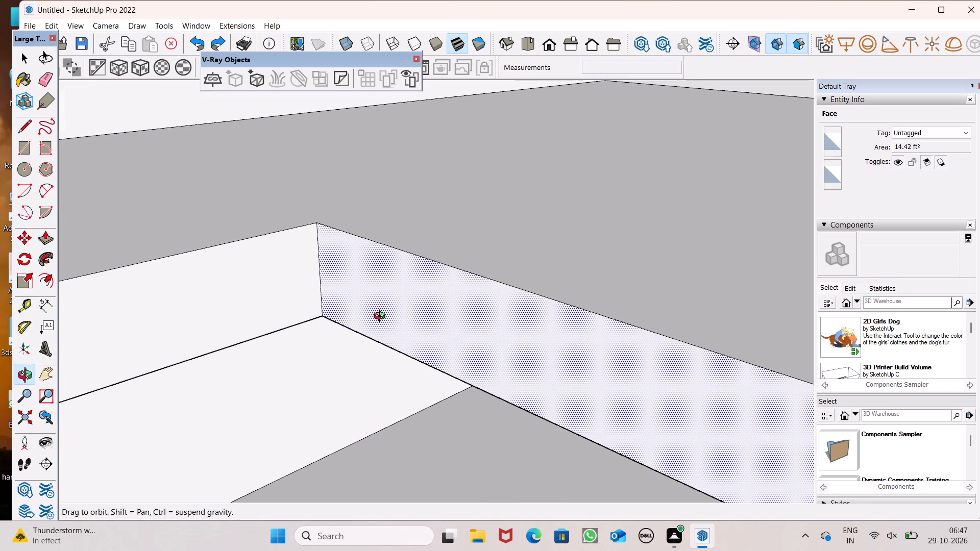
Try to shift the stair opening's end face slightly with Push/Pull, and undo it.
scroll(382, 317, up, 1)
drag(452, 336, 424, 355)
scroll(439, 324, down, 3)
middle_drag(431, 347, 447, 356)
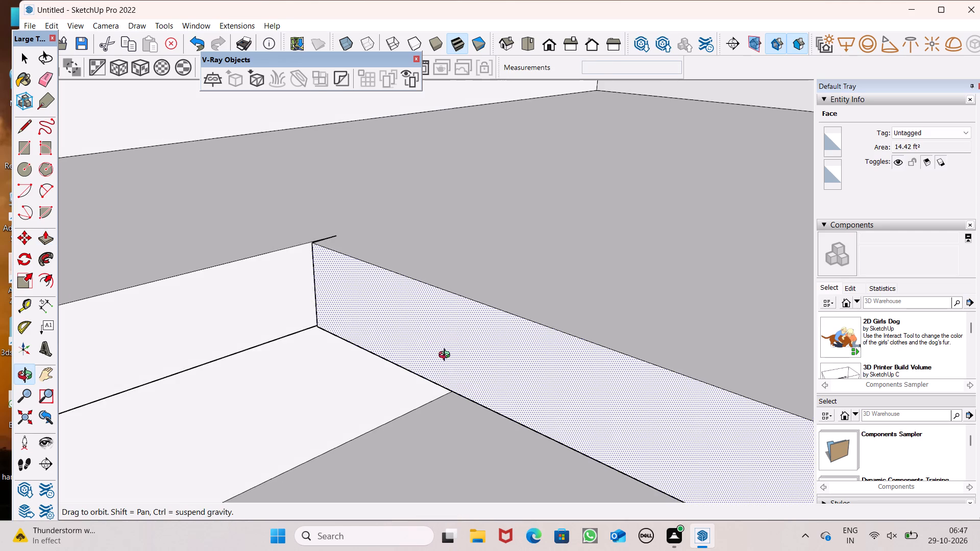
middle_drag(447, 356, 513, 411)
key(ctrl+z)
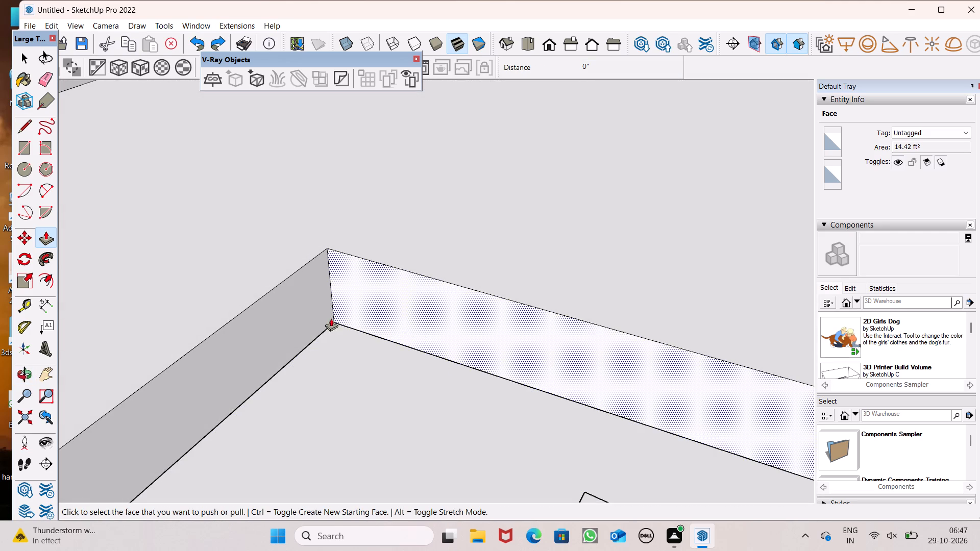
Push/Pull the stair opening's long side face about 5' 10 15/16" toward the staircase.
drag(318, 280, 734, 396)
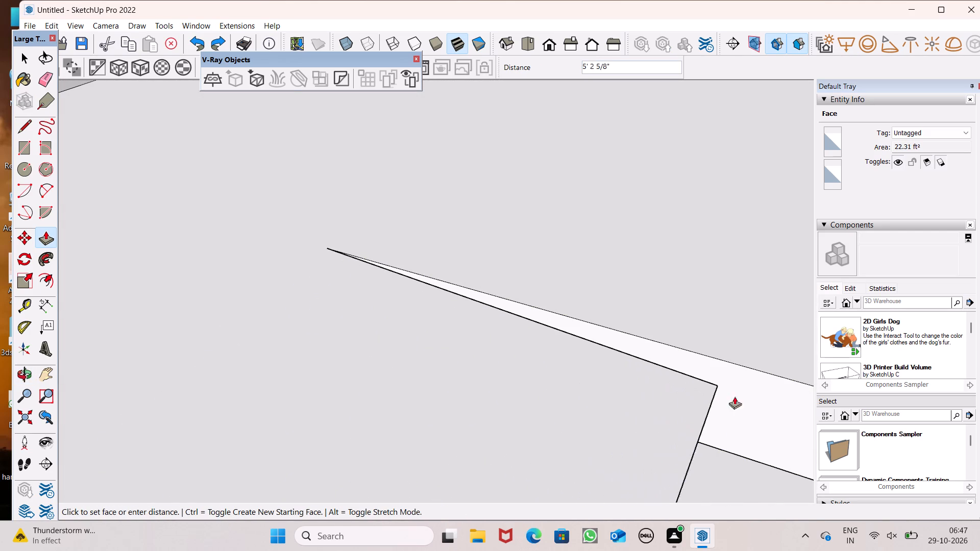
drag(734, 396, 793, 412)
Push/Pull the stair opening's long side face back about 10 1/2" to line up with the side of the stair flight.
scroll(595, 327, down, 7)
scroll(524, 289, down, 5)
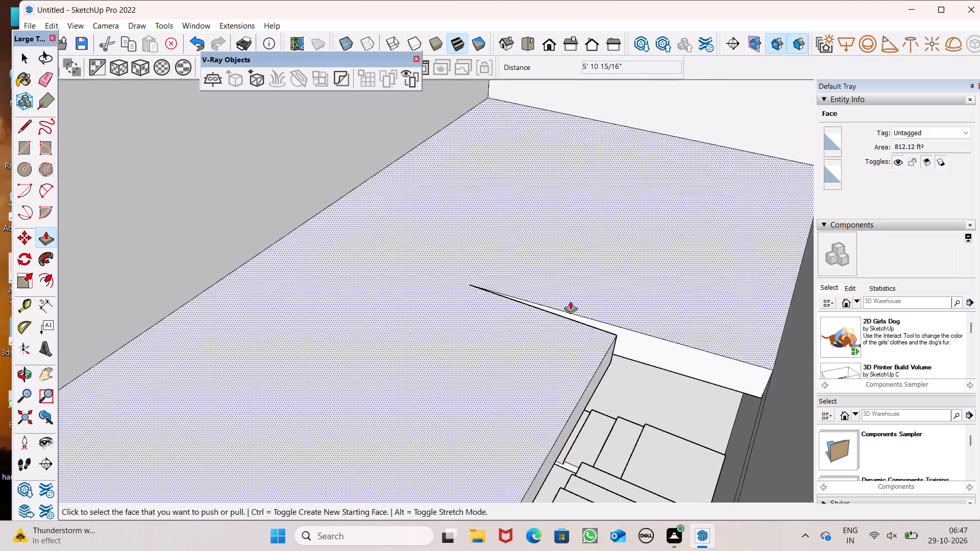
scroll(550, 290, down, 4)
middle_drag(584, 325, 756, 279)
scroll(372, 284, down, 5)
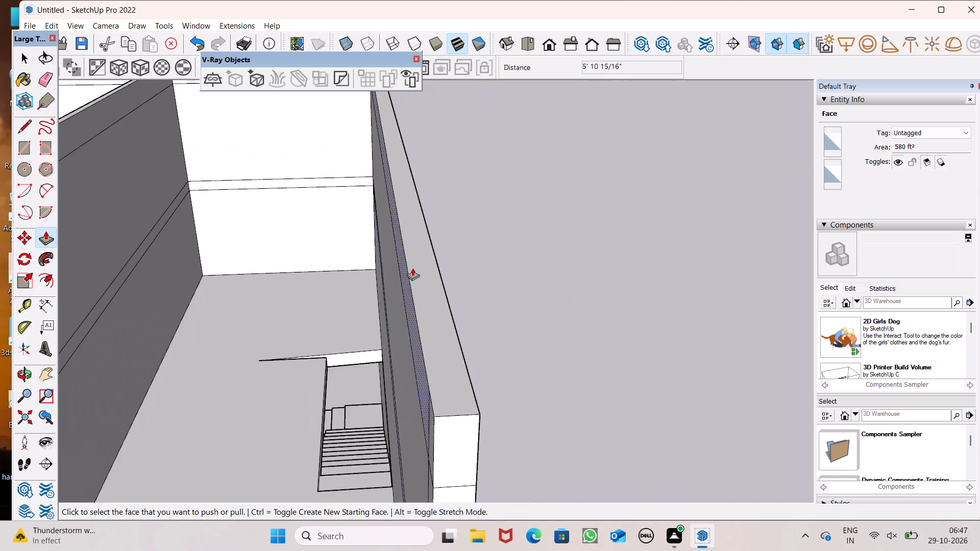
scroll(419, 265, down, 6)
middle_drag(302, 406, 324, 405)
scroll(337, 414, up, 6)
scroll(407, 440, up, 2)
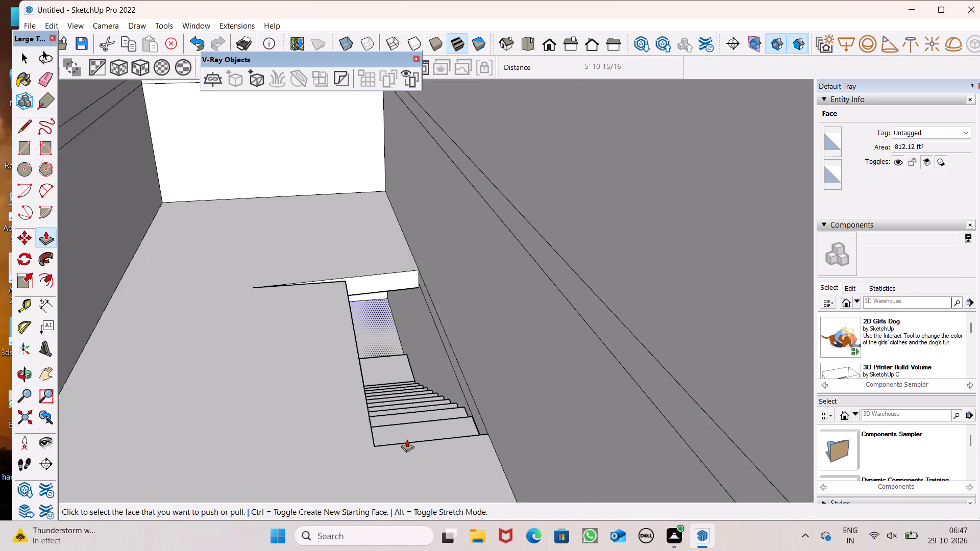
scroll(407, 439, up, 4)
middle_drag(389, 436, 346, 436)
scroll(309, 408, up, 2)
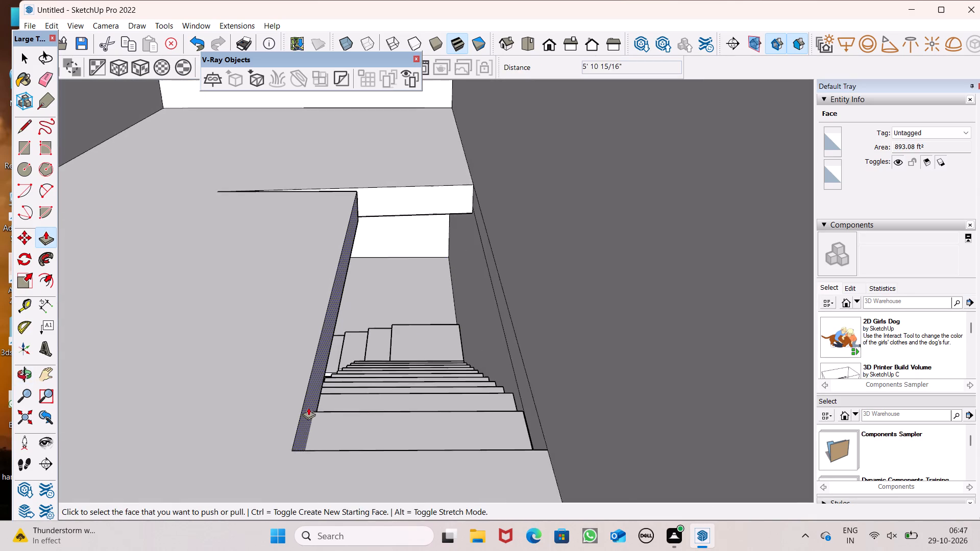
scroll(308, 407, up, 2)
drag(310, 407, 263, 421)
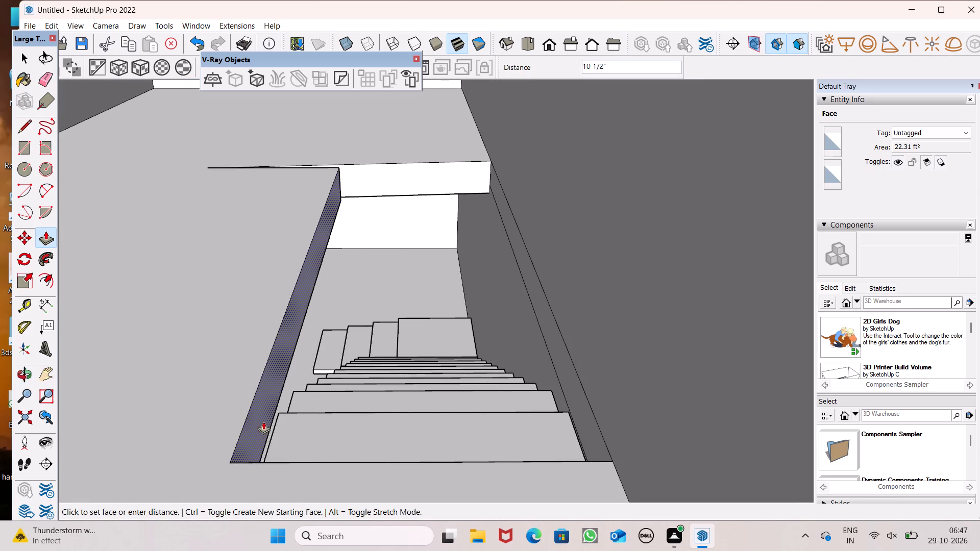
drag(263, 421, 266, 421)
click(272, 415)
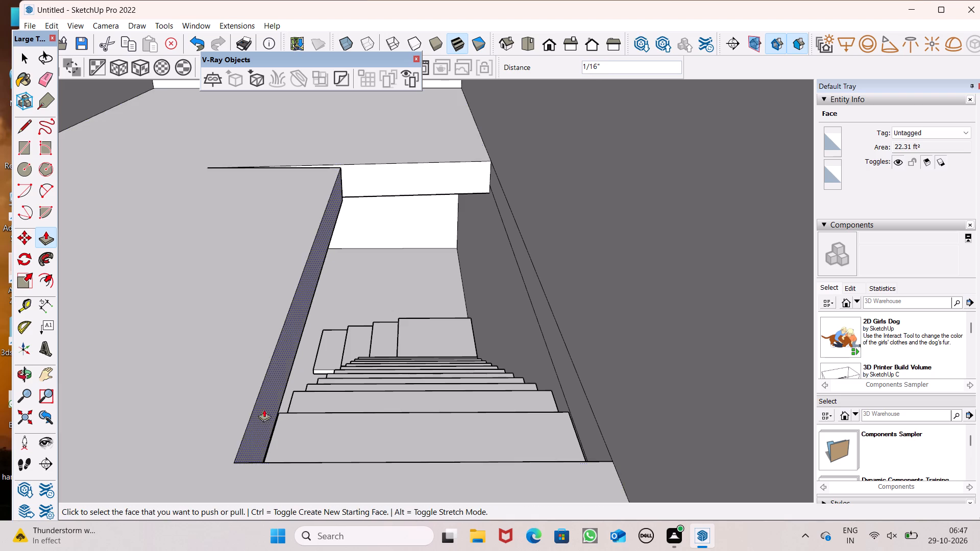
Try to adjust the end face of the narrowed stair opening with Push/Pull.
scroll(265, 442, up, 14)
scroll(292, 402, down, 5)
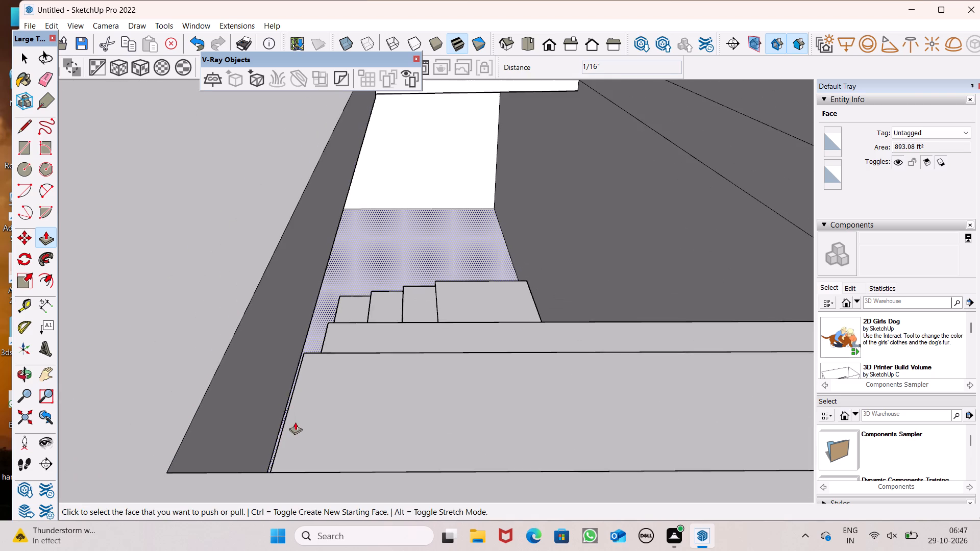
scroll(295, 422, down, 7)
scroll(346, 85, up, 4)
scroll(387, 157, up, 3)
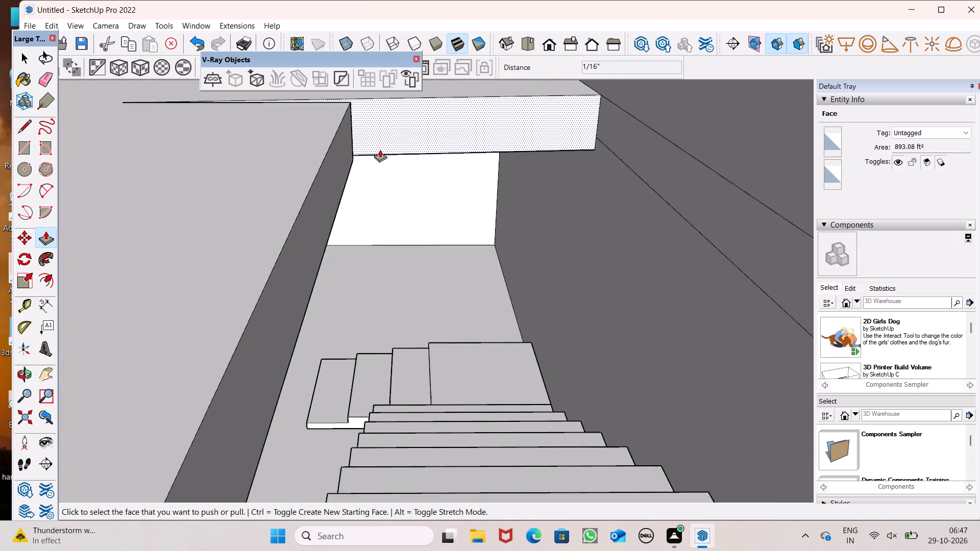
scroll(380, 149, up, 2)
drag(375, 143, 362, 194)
Examine the narrowed stair opening and staircase from above, from the front and from below the floor slab.
scroll(367, 180, down, 2)
middle_drag(347, 137, 356, 172)
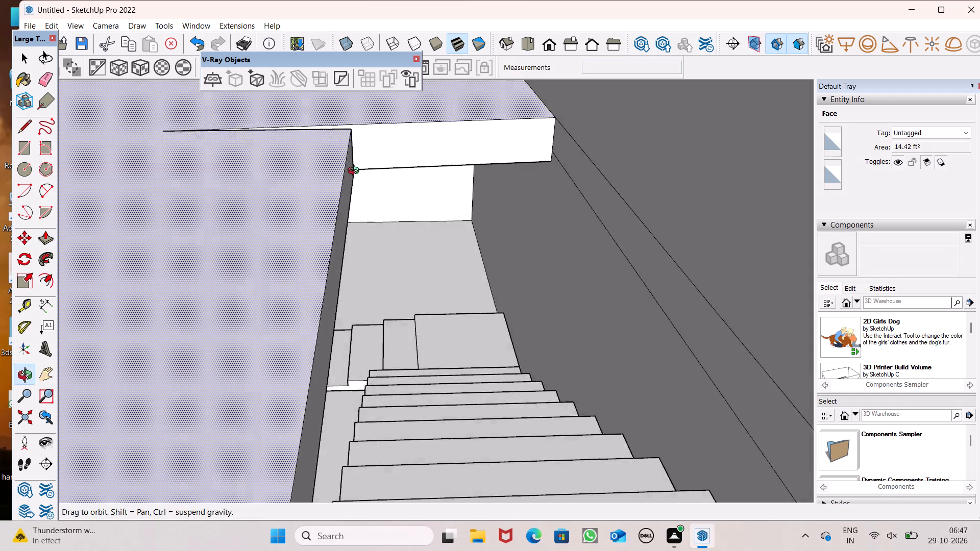
middle_drag(356, 172, 351, 391)
scroll(296, 320, up, 6)
middle_drag(384, 285, 355, 179)
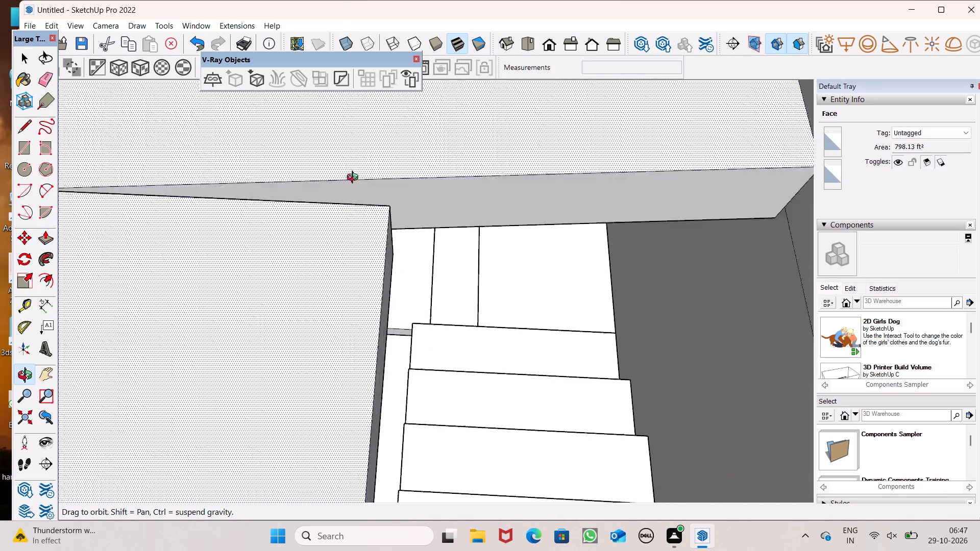
middle_drag(355, 179, 336, 0)
scroll(353, 137, down, 13)
middle_drag(378, 363, 494, 99)
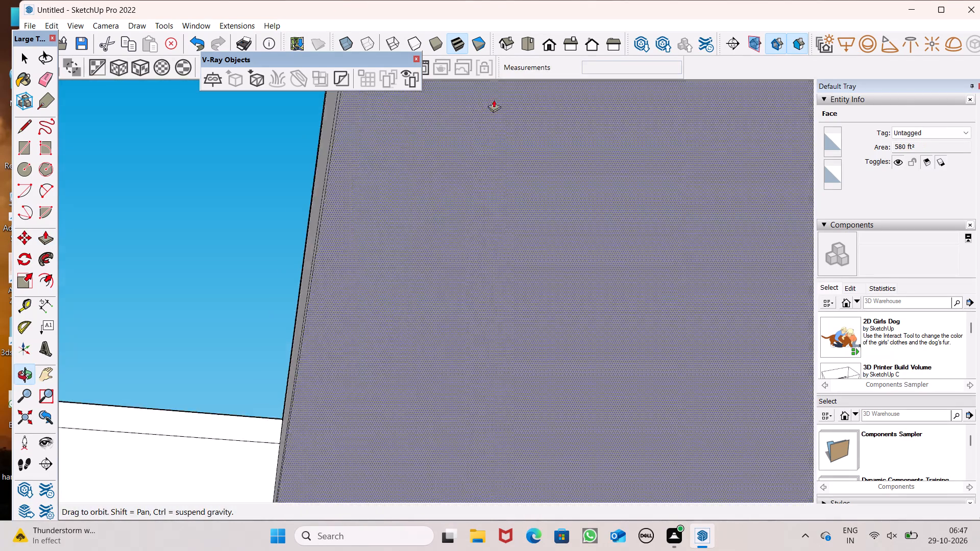
middle_drag(494, 99, 485, 108)
click(550, 47)
scroll(561, 256, down, 13)
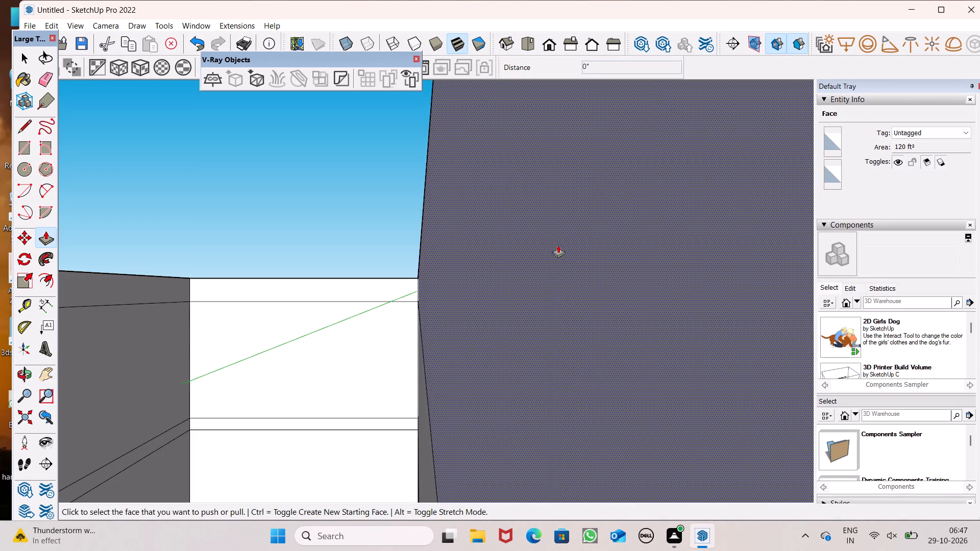
scroll(600, 129, down, 8)
click(548, 47)
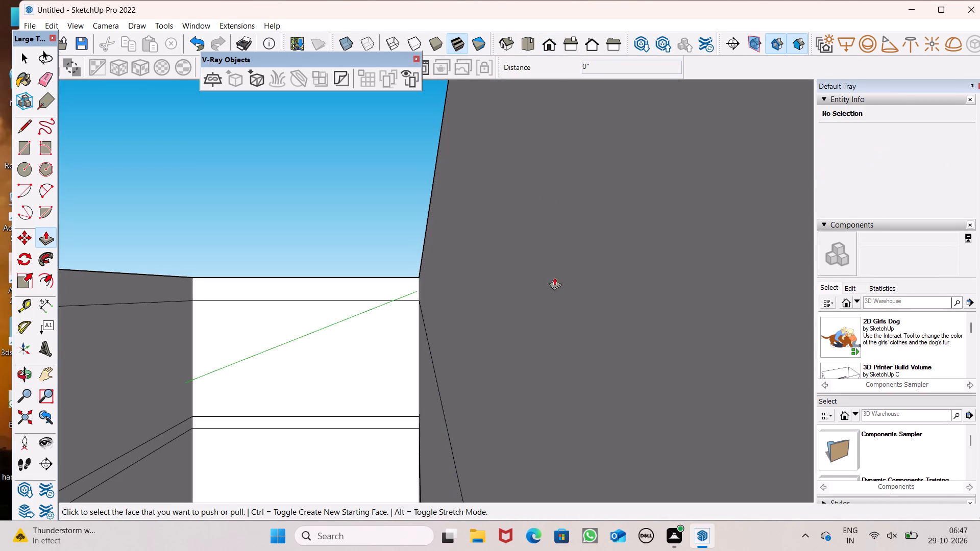
scroll(555, 287, down, 20)
scroll(391, 287, down, 7)
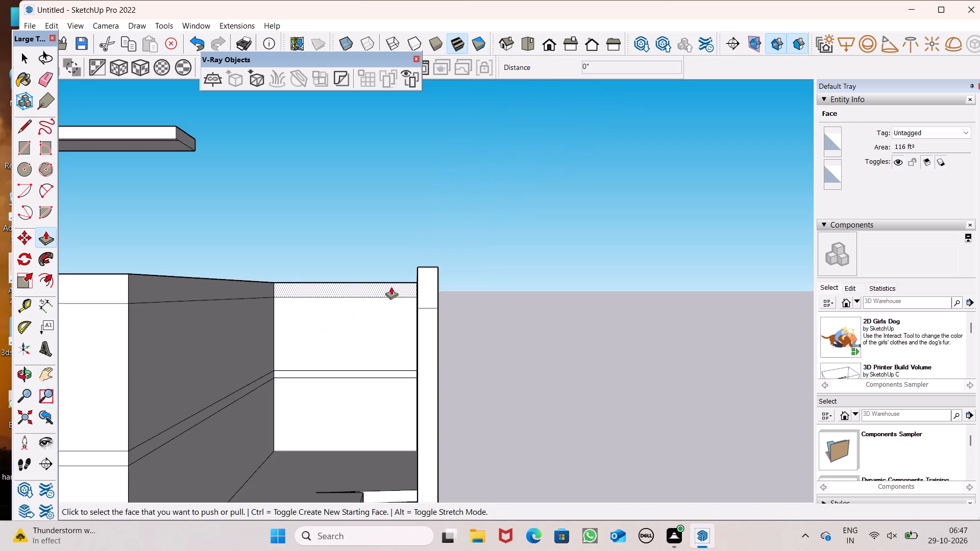
scroll(391, 287, down, 6)
middle_drag(330, 479, 358, 359)
middle_drag(358, 359, 357, 327)
middle_drag(355, 337, 354, 345)
middle_drag(354, 347, 354, 404)
middle_click(354, 407)
scroll(366, 380, up, 9)
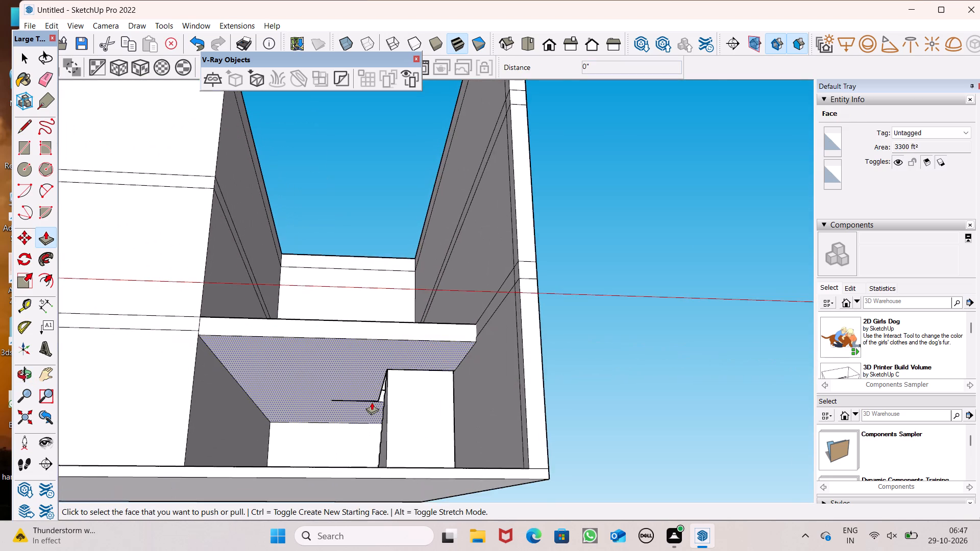
scroll(372, 402, up, 9)
middle_drag(371, 402, 347, 405)
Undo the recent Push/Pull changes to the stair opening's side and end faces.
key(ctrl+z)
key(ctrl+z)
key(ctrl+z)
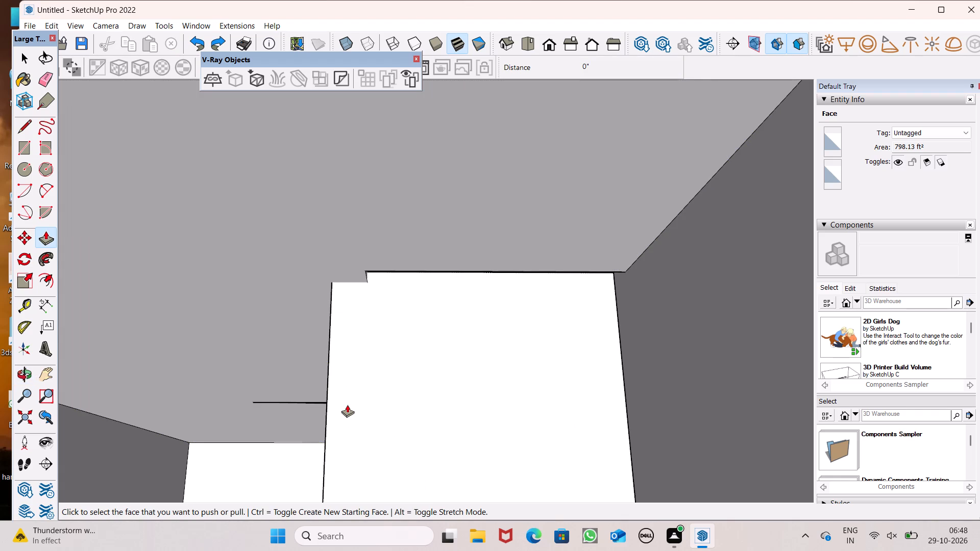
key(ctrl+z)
Undo the 3 3/4" downward Push/Pull of the floor slab's underside.
scroll(362, 339, down, 7)
middle_drag(386, 343, 404, 473)
scroll(390, 345, up, 1)
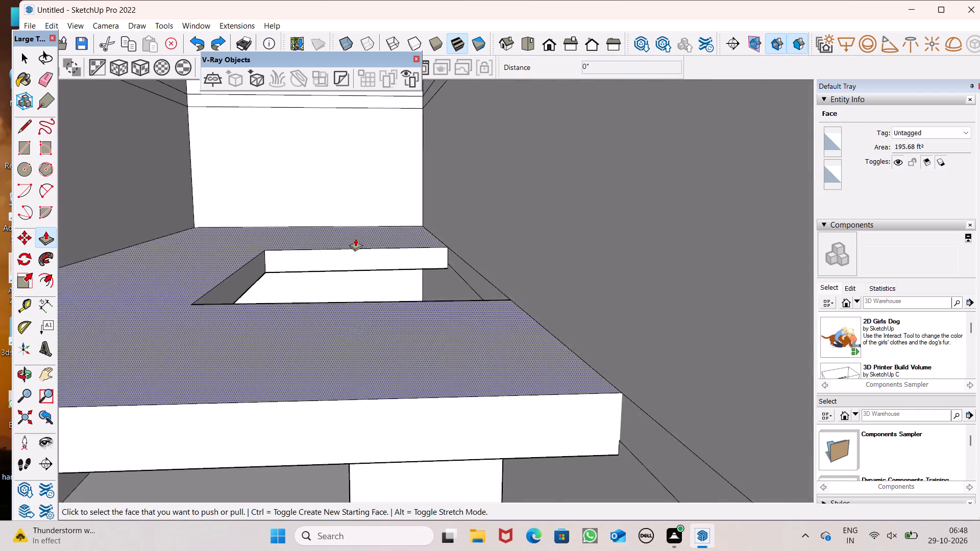
scroll(355, 238, down, 7)
key(ctrl+z)
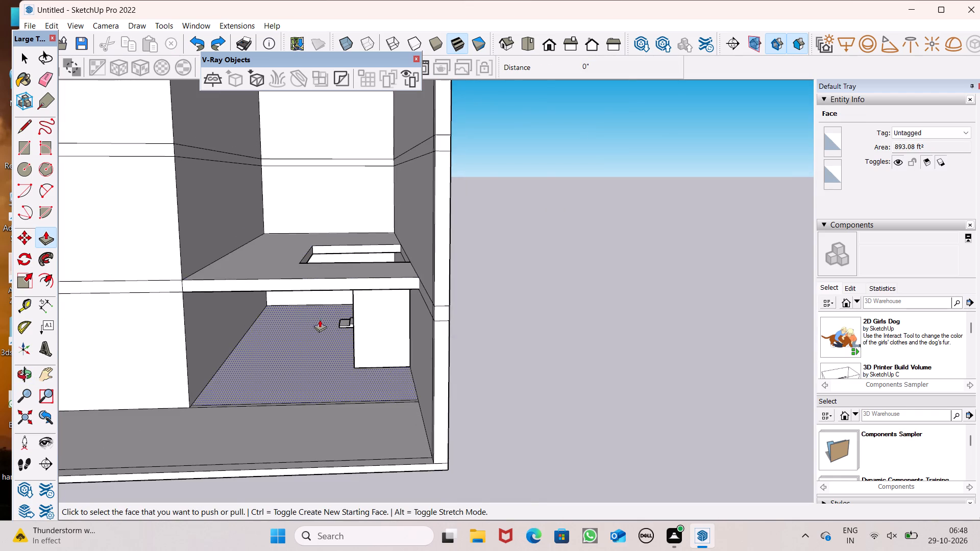
Push/Pull the stair opening's long side face about 2 5/8" away from the staircase to widen the opening.
scroll(317, 317, up, 2)
scroll(313, 244, up, 6)
drag(251, 306, 254, 307)
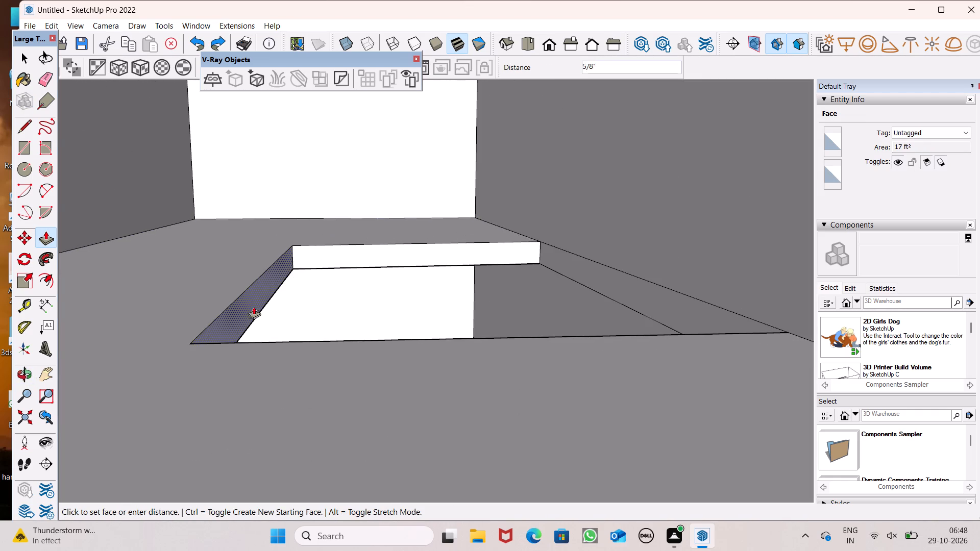
drag(254, 307, 242, 326)
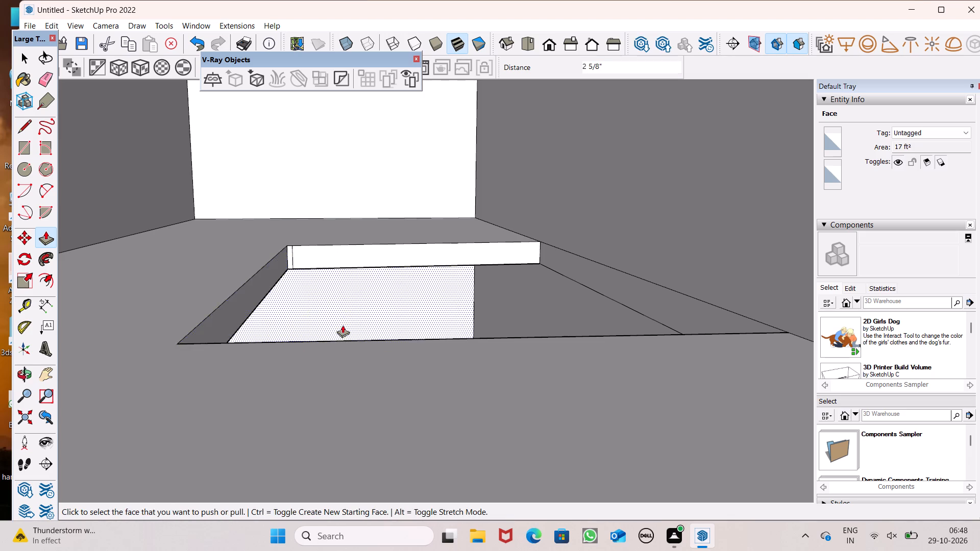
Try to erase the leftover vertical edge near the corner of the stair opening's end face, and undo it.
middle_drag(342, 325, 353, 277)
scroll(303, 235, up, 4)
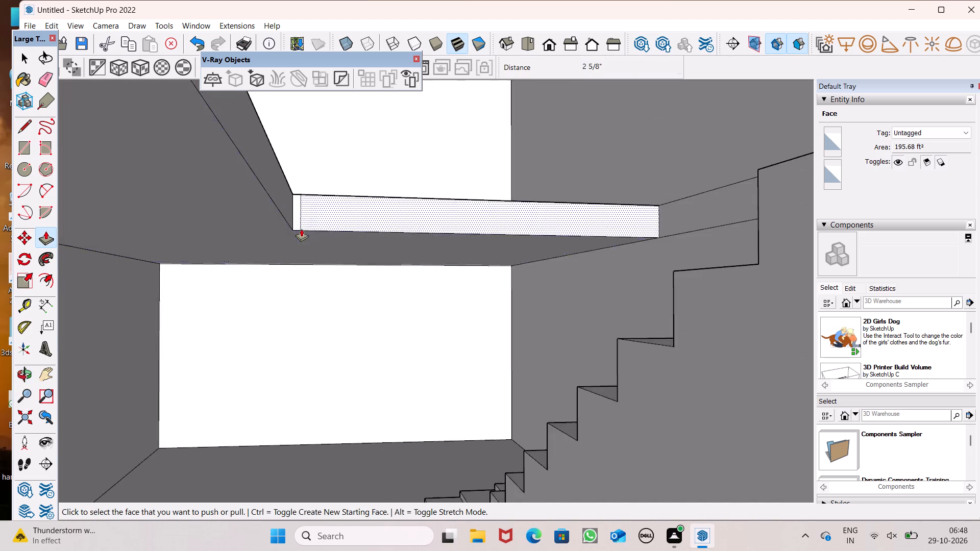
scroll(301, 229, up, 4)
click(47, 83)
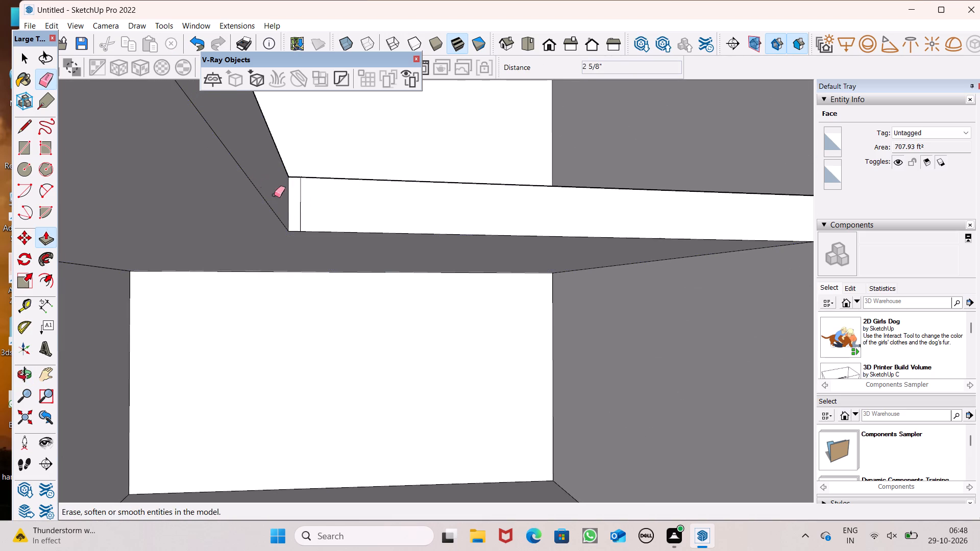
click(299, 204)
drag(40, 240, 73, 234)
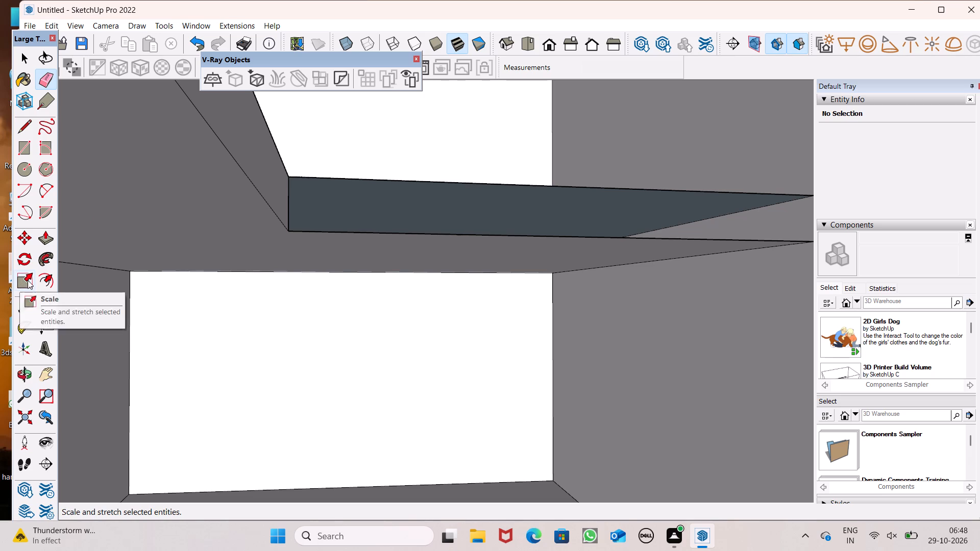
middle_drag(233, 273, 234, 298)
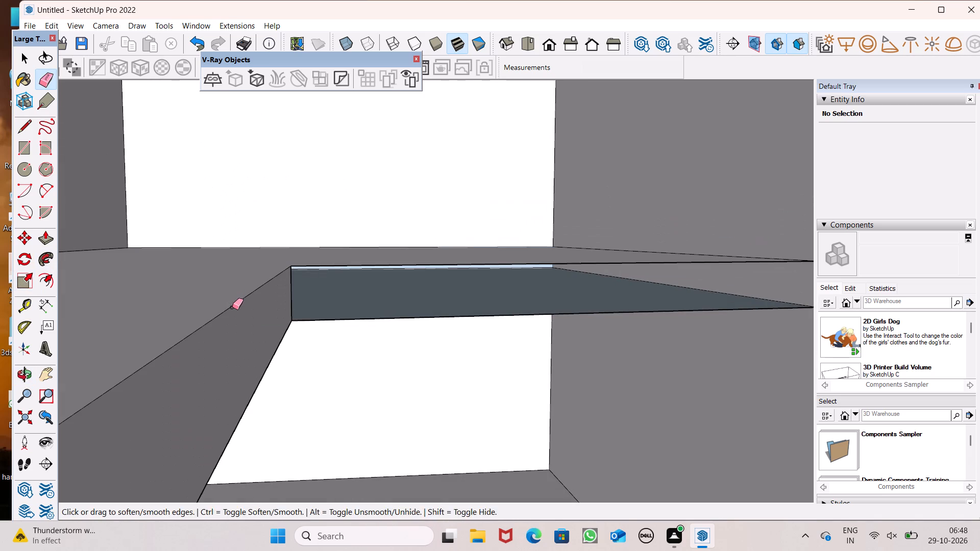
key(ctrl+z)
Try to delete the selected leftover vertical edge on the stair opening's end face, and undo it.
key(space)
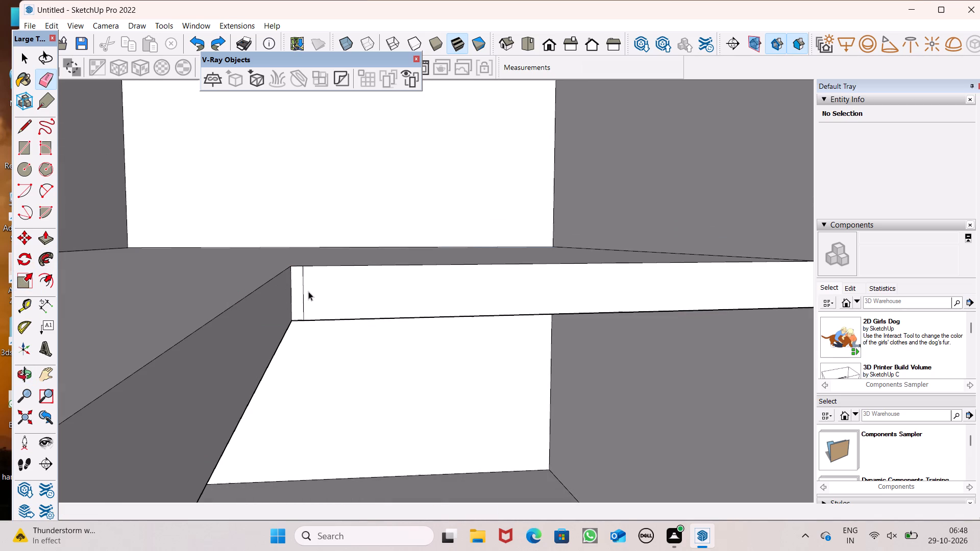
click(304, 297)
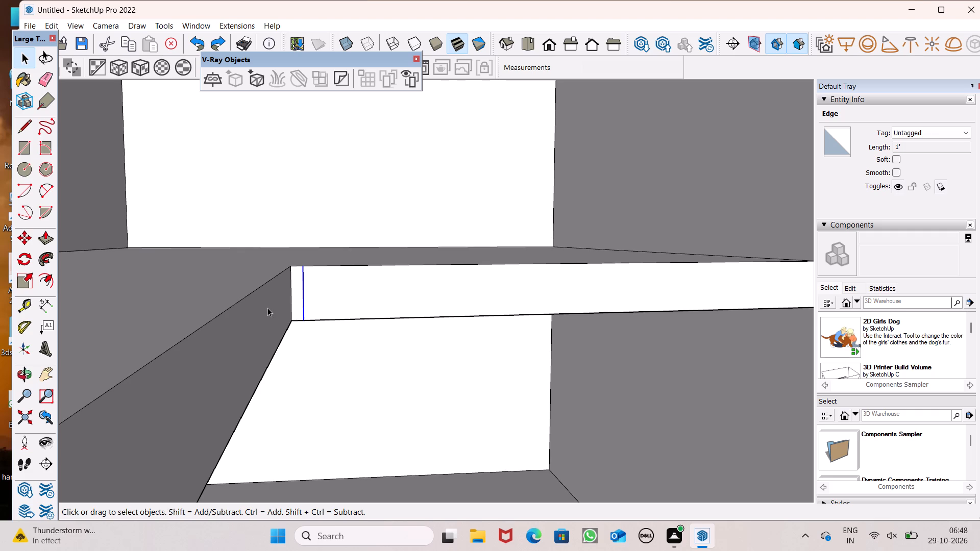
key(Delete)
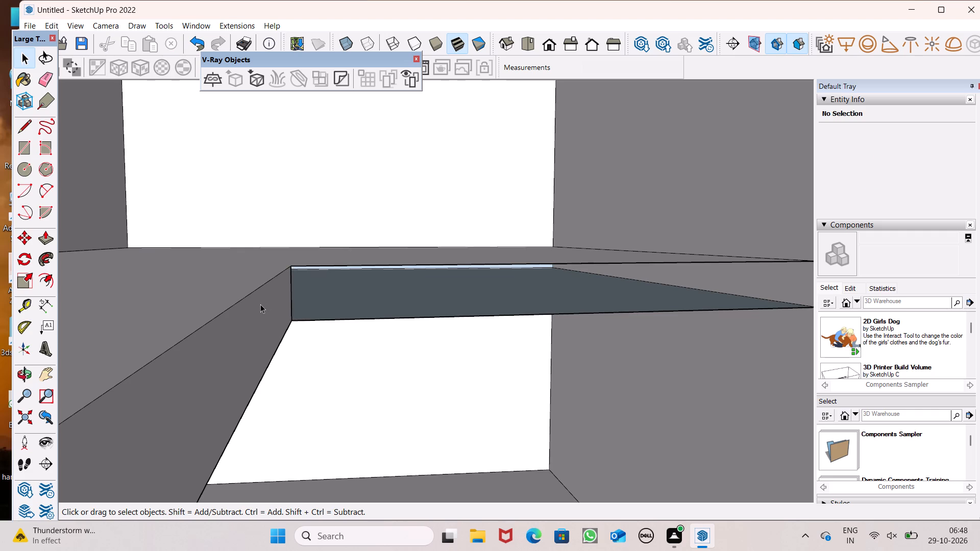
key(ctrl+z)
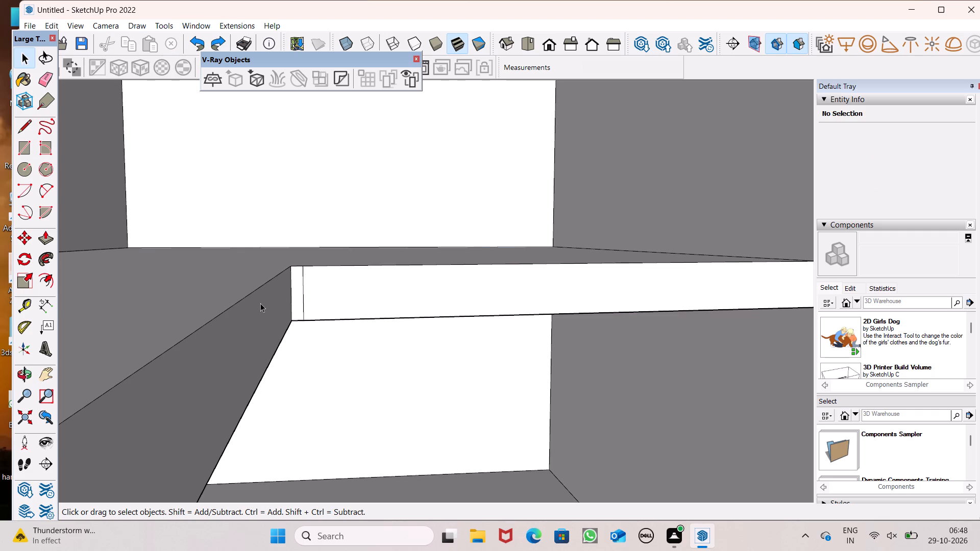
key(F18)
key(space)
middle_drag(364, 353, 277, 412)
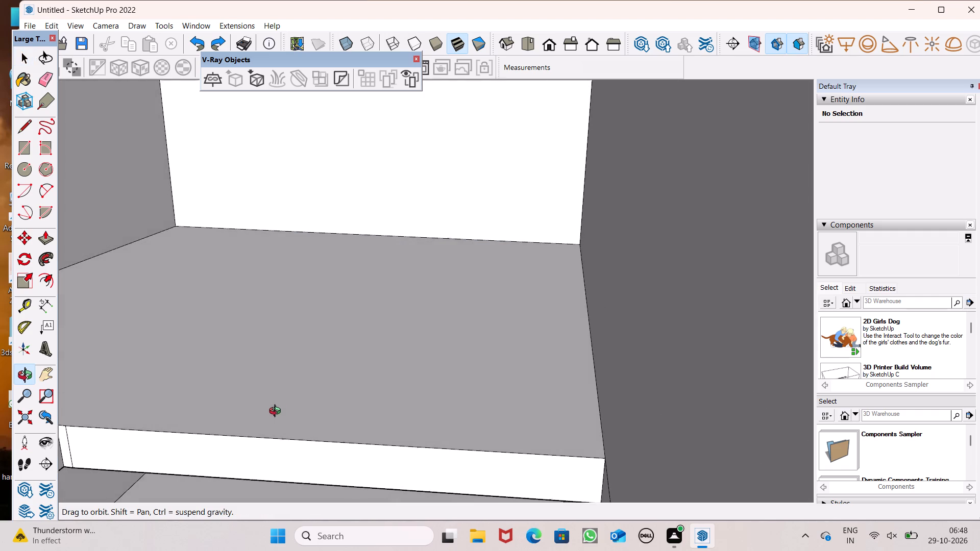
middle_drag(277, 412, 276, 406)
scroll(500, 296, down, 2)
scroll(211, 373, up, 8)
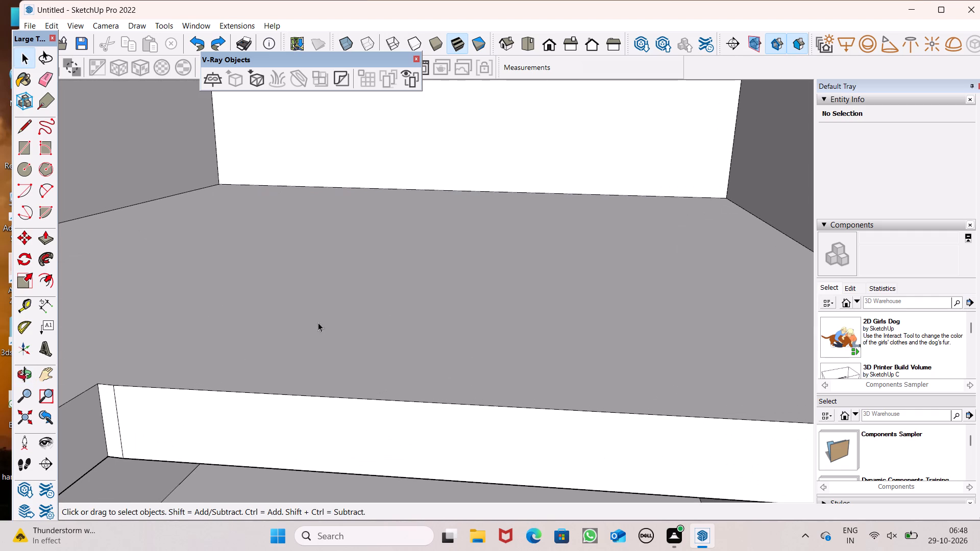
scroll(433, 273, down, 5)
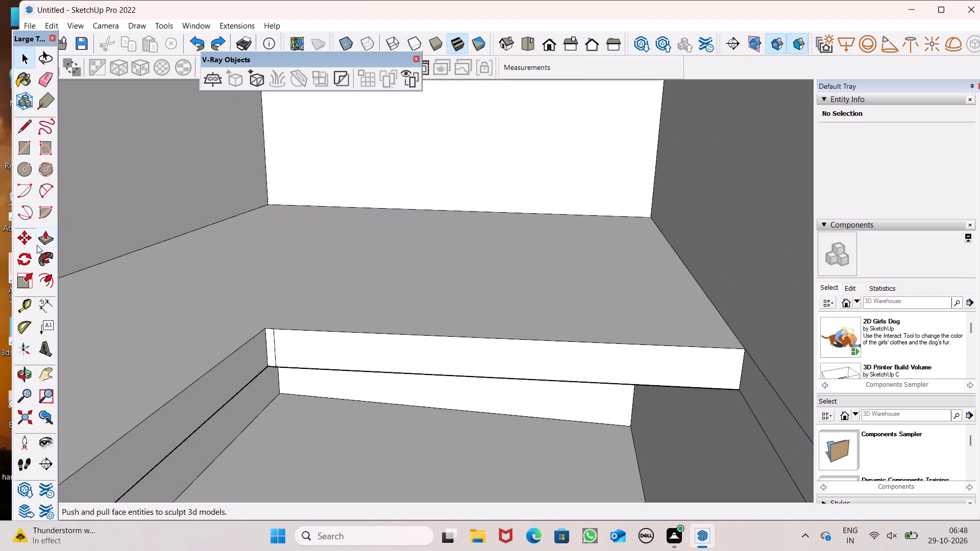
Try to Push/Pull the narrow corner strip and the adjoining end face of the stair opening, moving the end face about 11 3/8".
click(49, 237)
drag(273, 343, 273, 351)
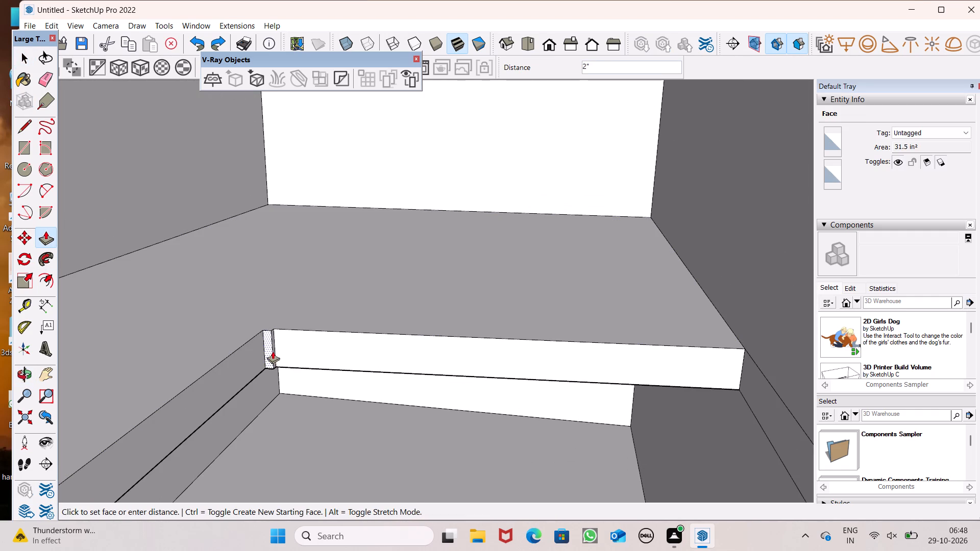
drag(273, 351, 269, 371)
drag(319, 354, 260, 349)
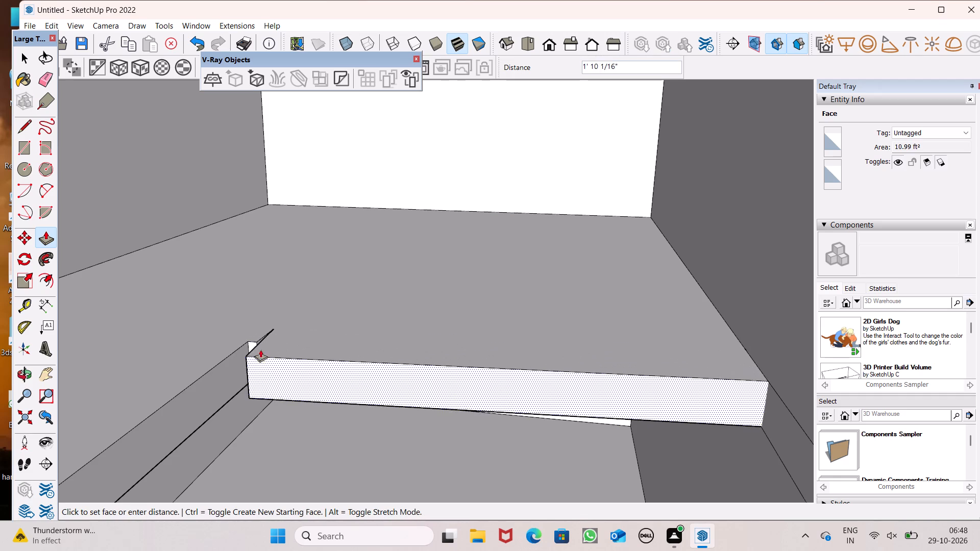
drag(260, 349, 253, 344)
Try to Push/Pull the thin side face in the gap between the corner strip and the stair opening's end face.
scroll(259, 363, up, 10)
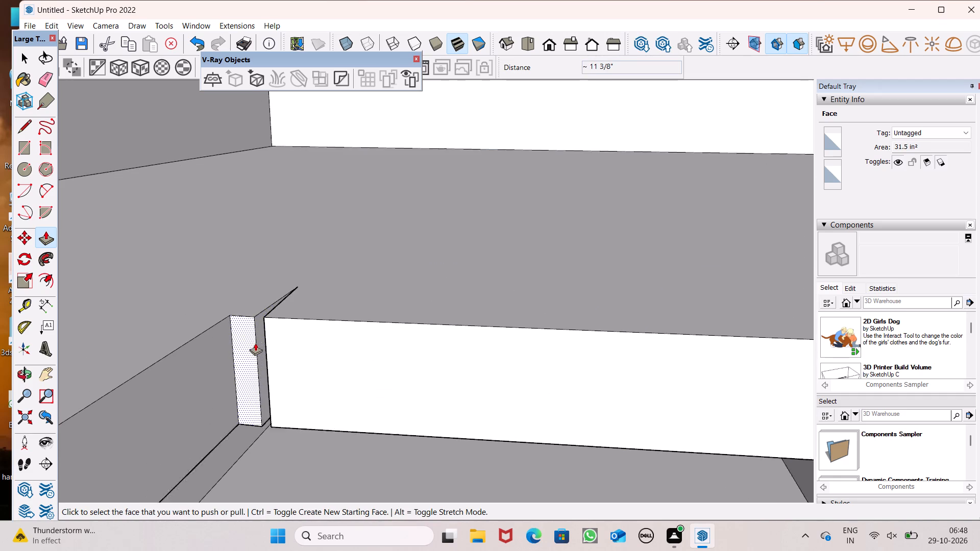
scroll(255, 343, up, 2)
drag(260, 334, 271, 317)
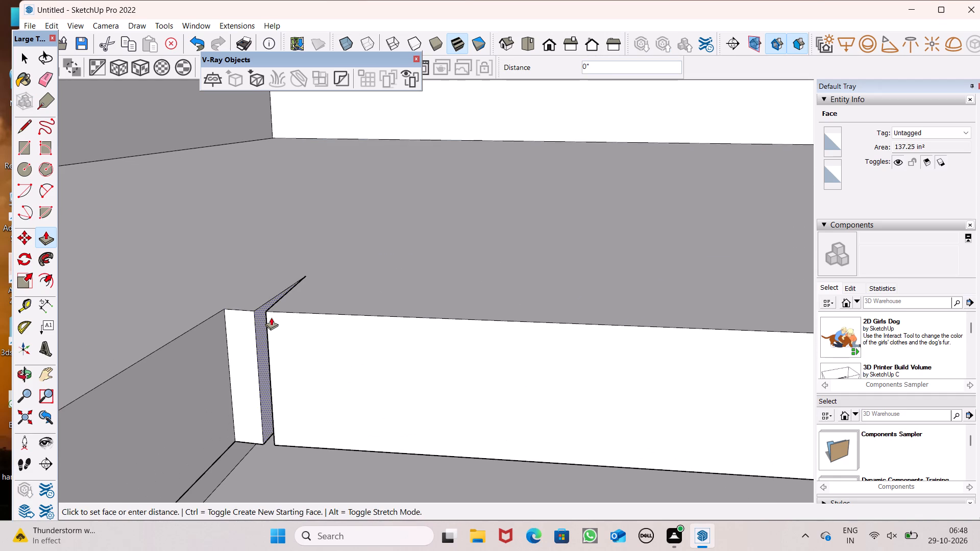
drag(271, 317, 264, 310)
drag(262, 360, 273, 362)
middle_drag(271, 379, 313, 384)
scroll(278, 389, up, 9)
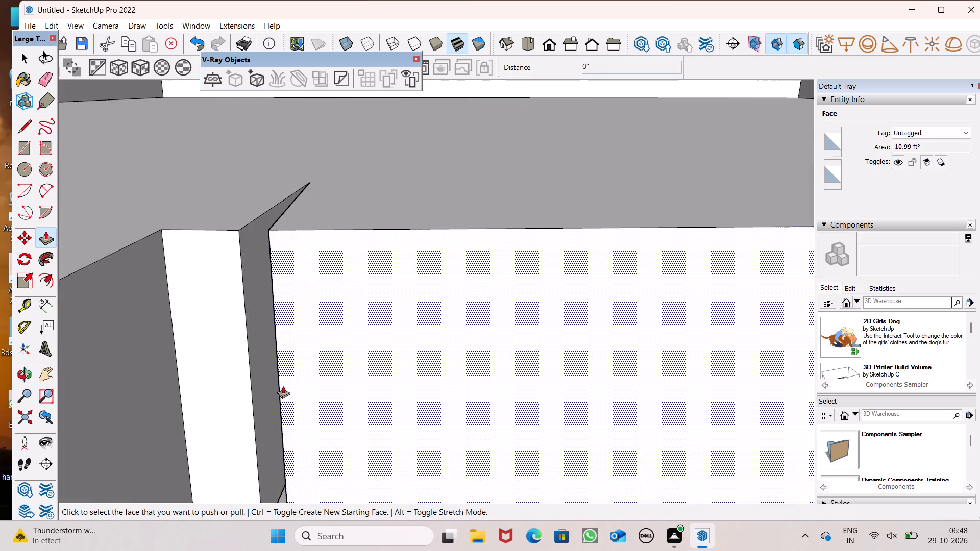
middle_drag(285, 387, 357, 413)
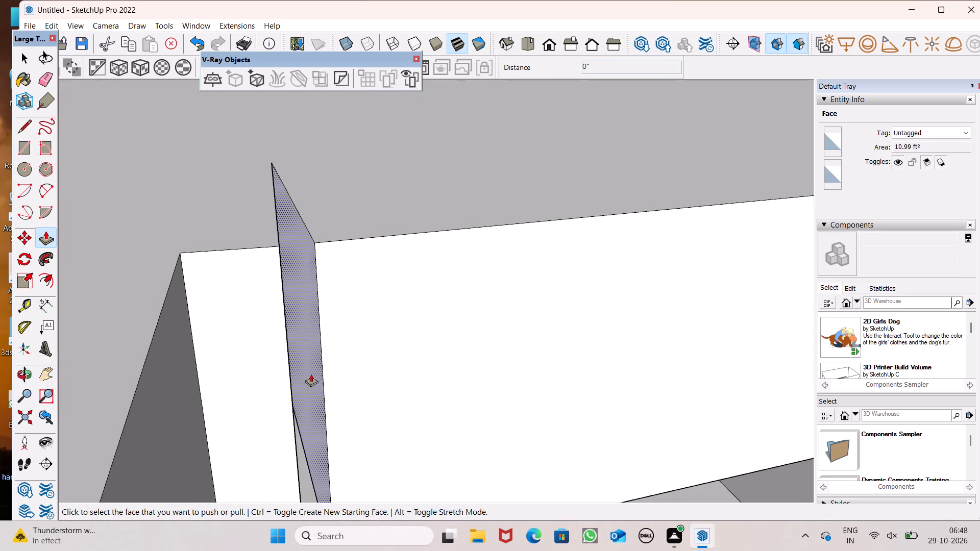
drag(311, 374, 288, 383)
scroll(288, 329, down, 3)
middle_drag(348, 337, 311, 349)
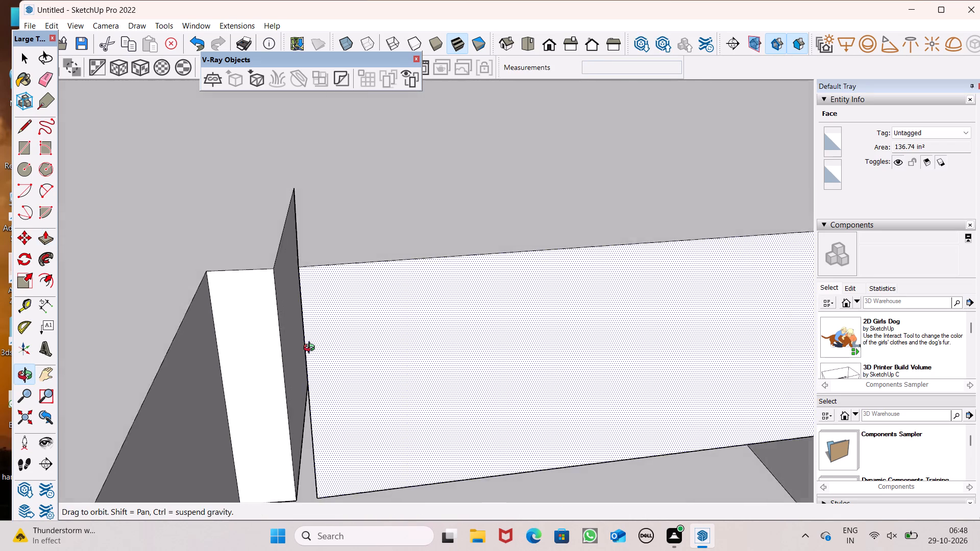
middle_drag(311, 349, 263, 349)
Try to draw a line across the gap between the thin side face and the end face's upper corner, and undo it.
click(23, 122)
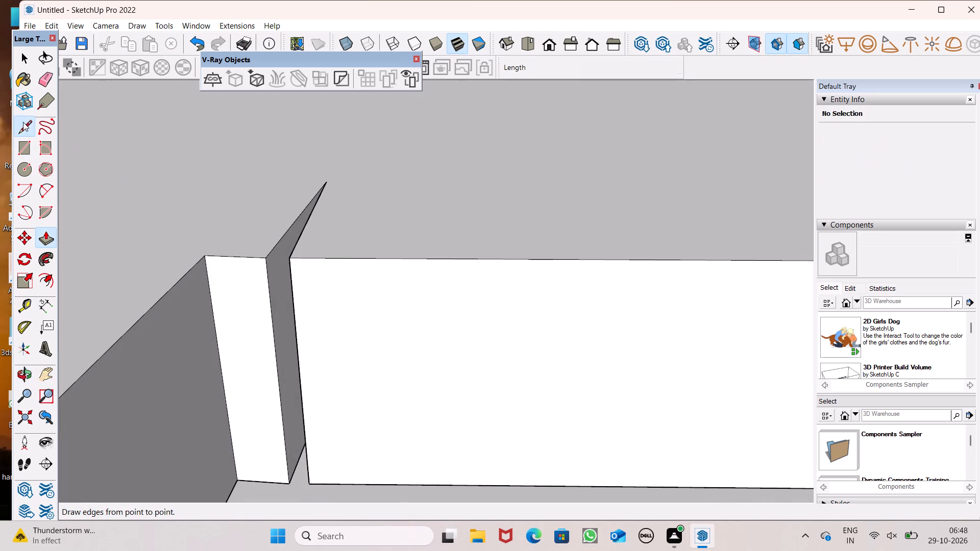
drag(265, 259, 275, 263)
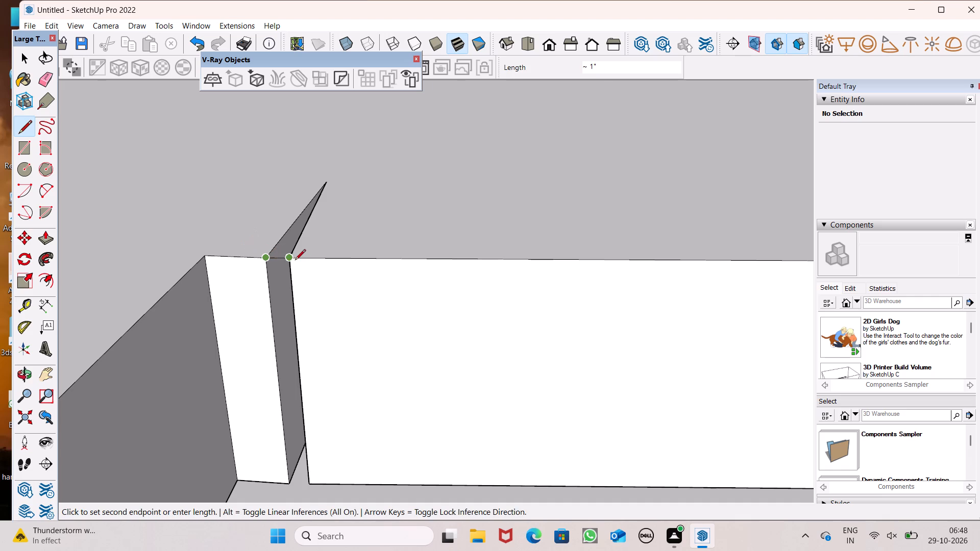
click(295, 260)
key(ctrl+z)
Undo the stair opening's edits and its cut through the slab, back to the outline before its far end line was drawn.
scroll(294, 205, down, 18)
scroll(299, 203, down, 7)
scroll(344, 248, down, 2)
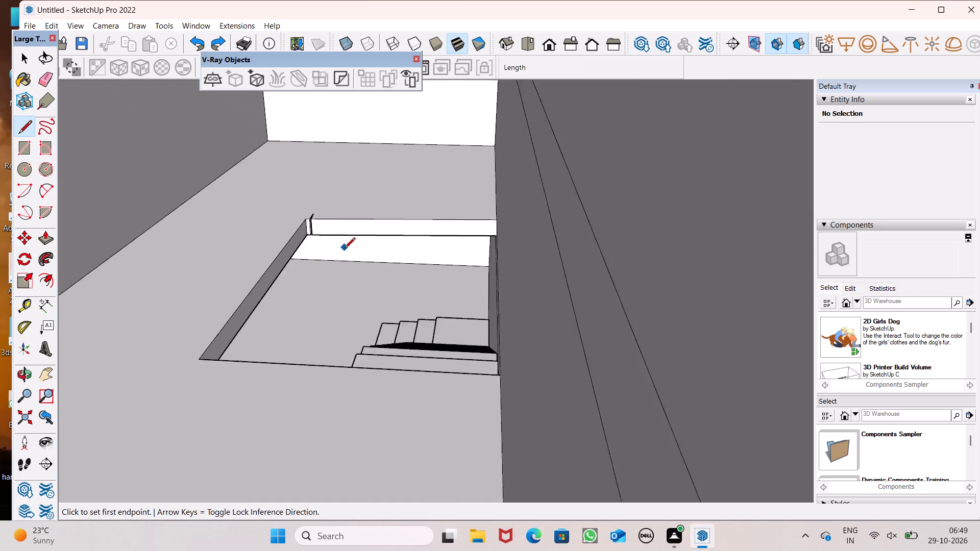
scroll(345, 249, down, 4)
key(ctrl+z)
key(ctrl+z)
key(ctrl+z)
ctrl+middle_drag(308, 268, 334, 323)
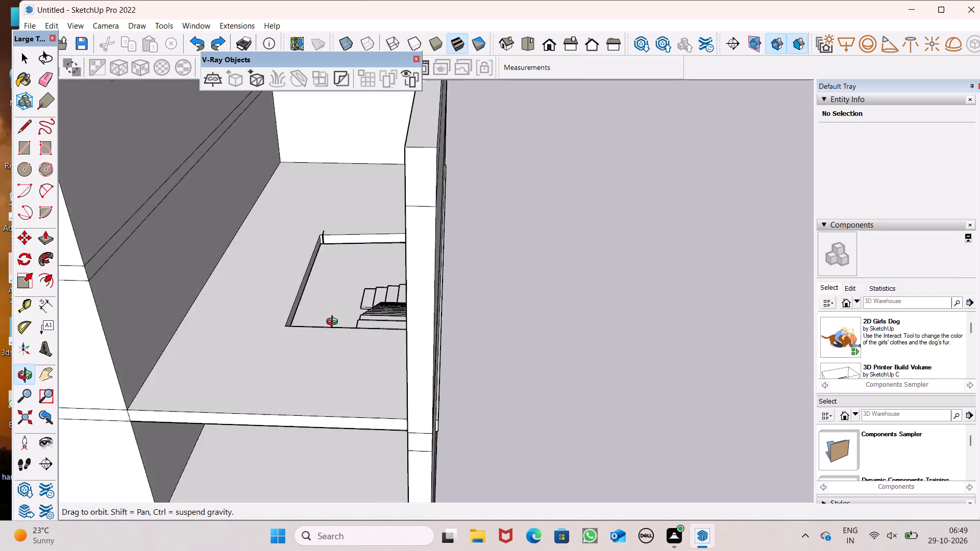
ctrl+middle_drag(334, 323, 350, 338)
key(ctrl+z)
key(ctrl+z)
key(ctrl+z)
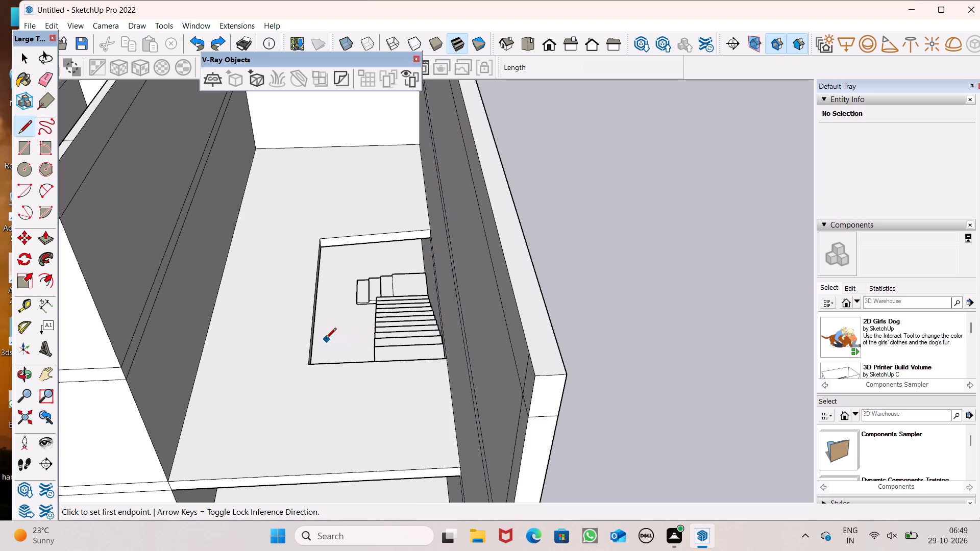
scroll(343, 319, up, 1)
middle_drag(343, 319, 369, 406)
key(ctrl+z)
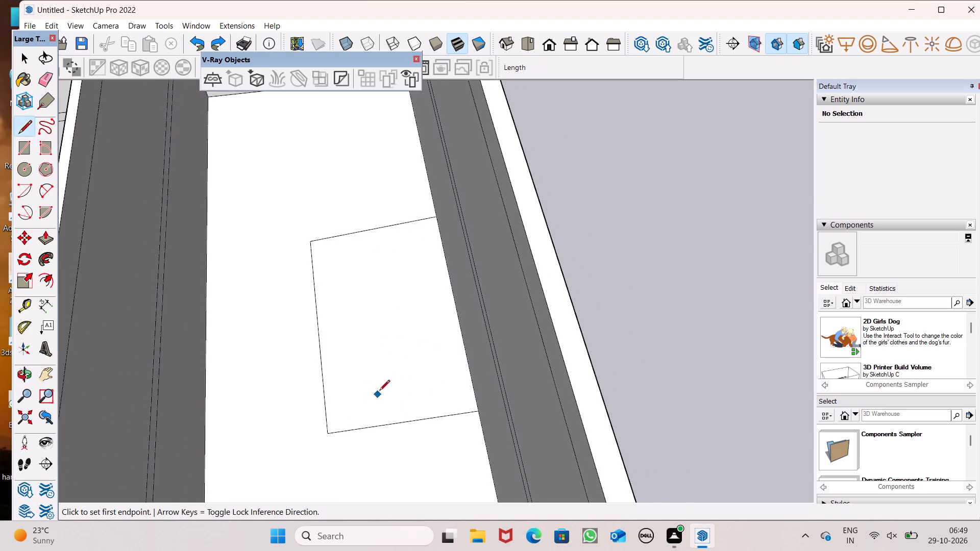
key(ctrl+z)
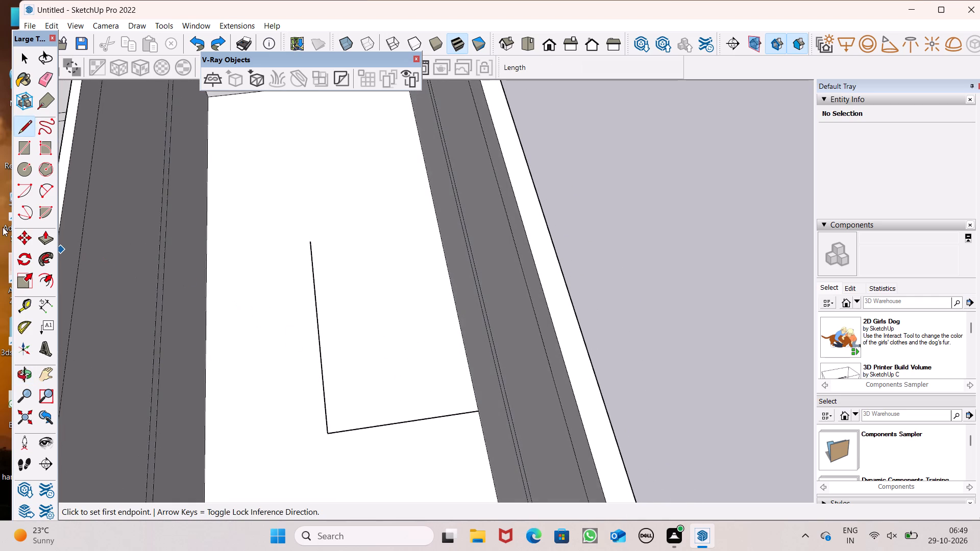
Draw a line about 10' 11 3/8" from the free end of the opening outline to the side wall, closing the rectangle.
click(29, 135)
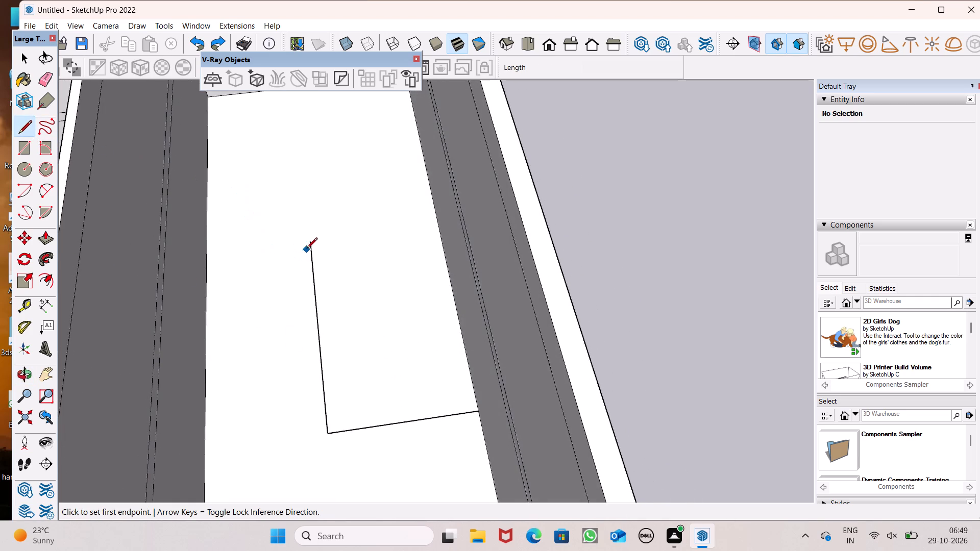
click(311, 245)
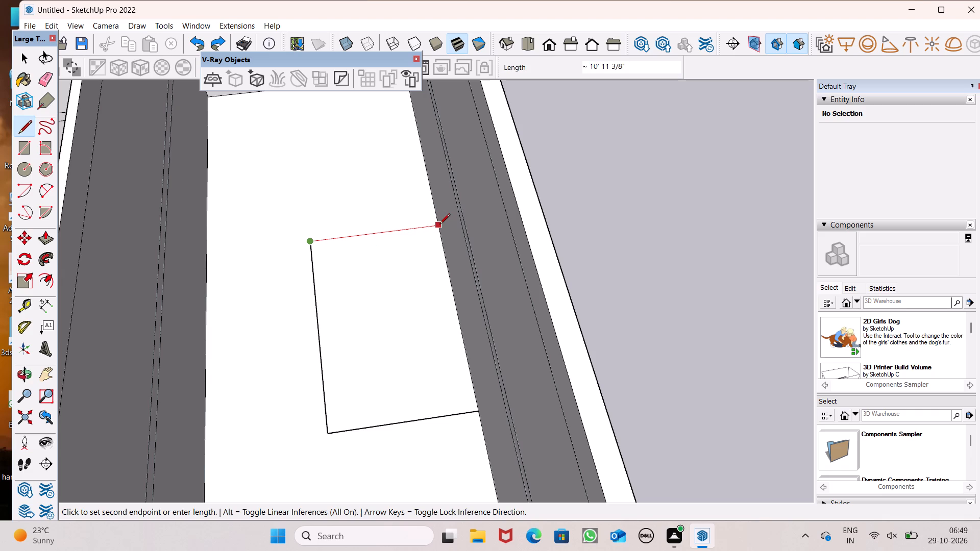
click(440, 225)
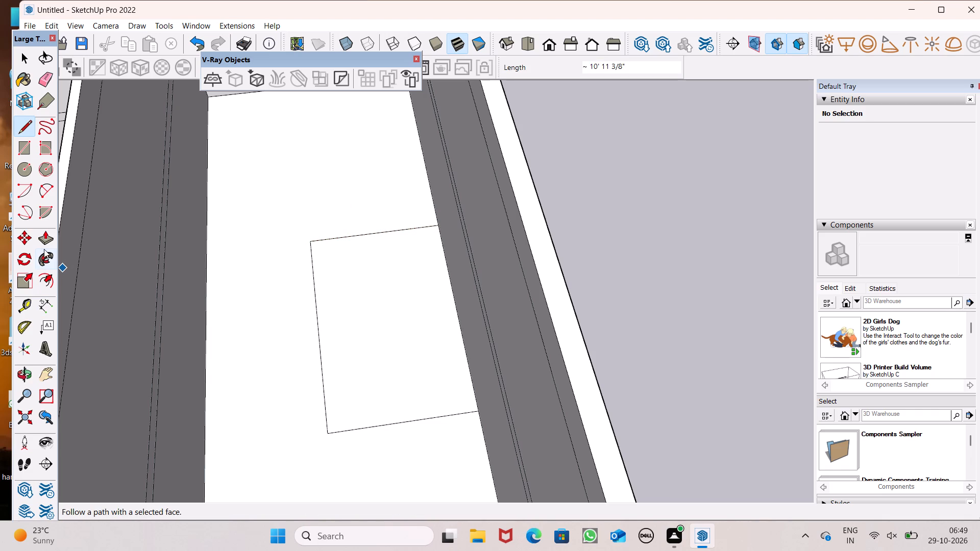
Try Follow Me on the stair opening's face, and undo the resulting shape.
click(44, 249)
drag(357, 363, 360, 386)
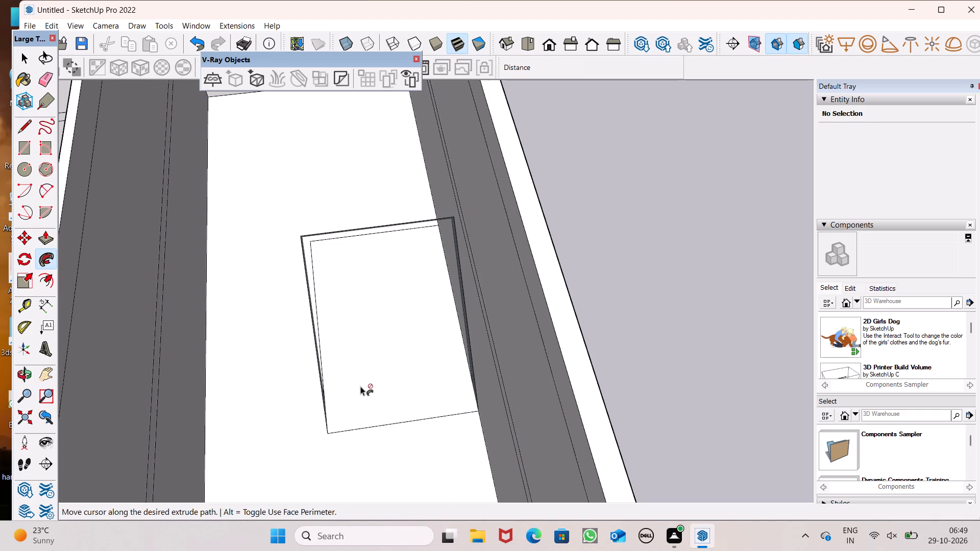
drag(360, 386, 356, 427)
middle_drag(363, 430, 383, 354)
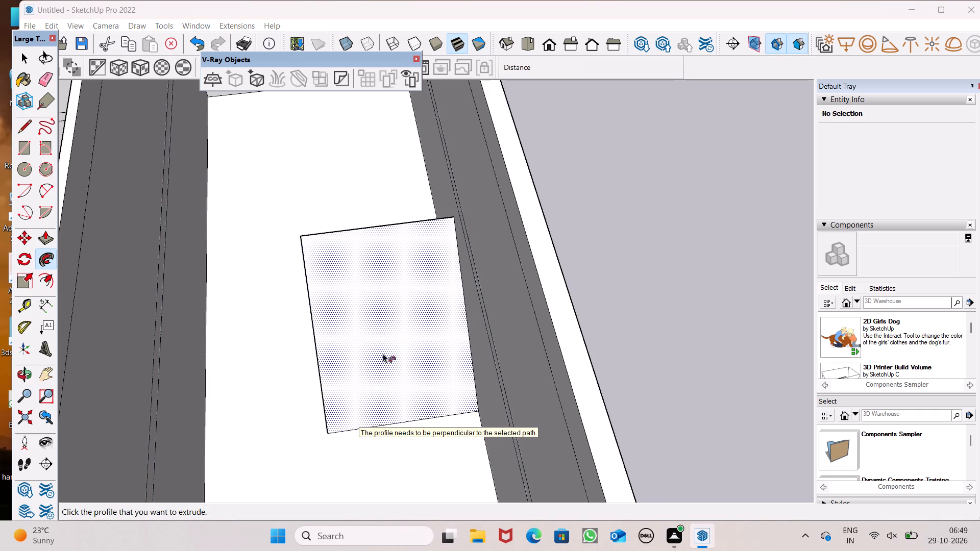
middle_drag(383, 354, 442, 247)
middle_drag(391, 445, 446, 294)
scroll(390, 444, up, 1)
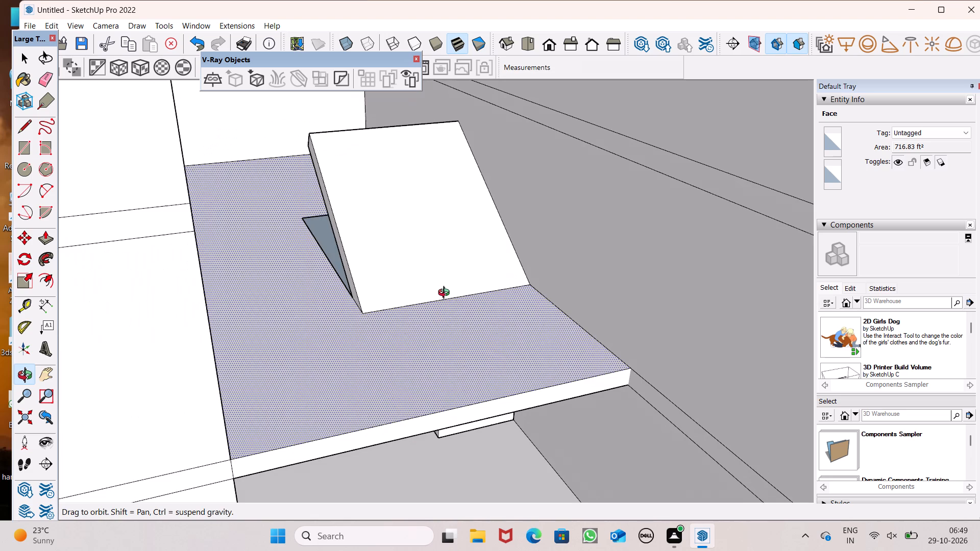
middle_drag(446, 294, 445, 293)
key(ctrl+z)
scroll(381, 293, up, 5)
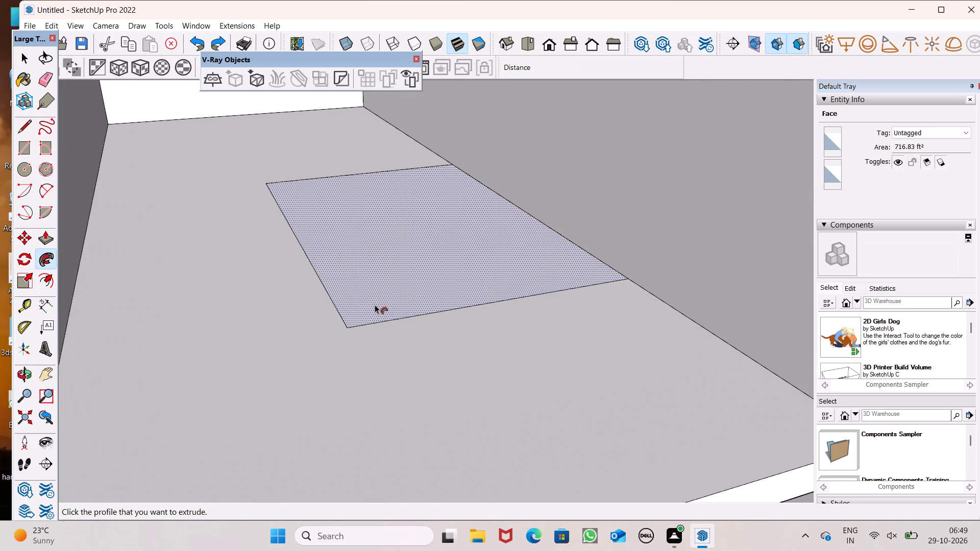
Push/Pull the stair opening's face down 1' through the floor slab, undoing a first attempt.
key(space)
click(38, 235)
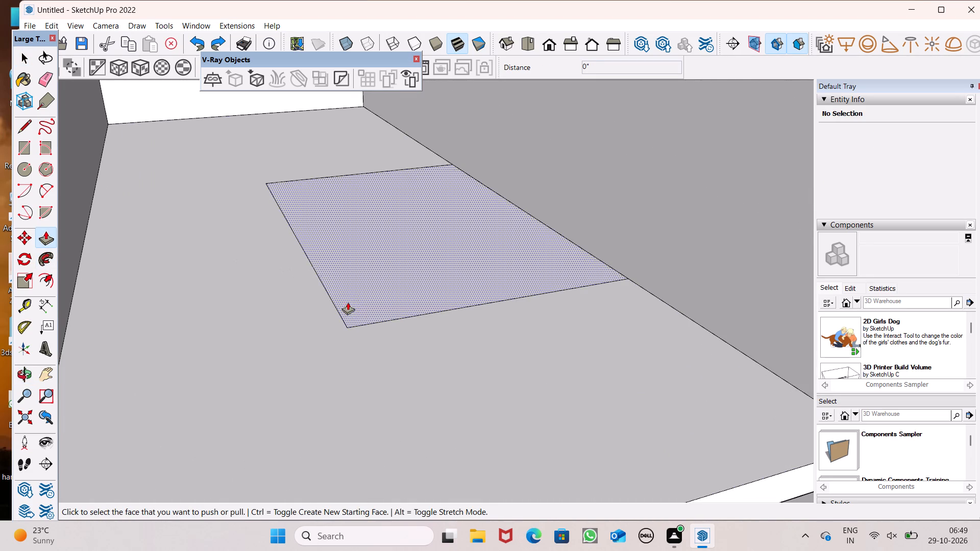
drag(354, 299, 355, 340)
middle_drag(418, 316, 408, 385)
key(ctrl+z)
drag(385, 328, 353, 359)
scroll(339, 279, down, 2)
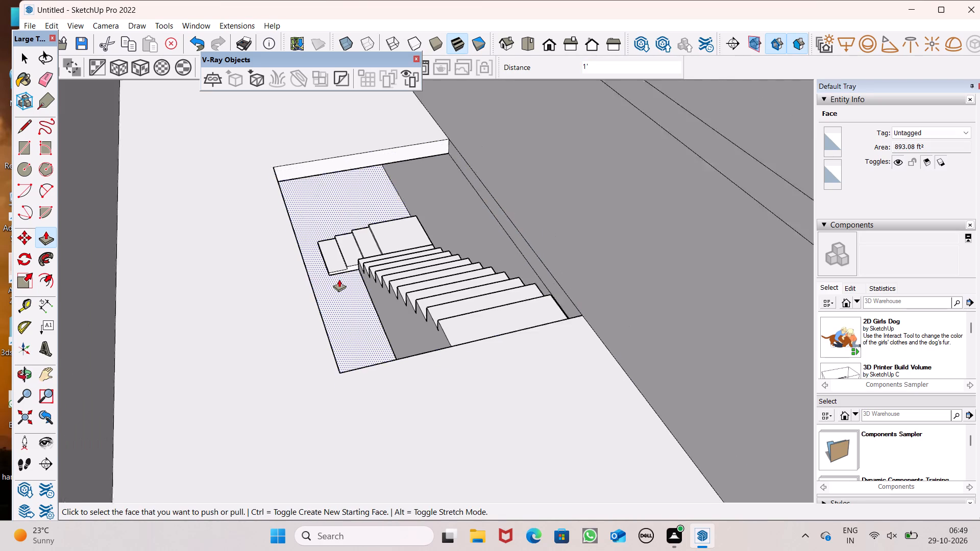
Push/Pull the stair opening's long side face about 2' 11 1/8" toward the staircase to narrow the opening.
scroll(339, 279, down, 1)
middle_drag(403, 328, 311, 355)
key(space)
scroll(295, 333, up, 1)
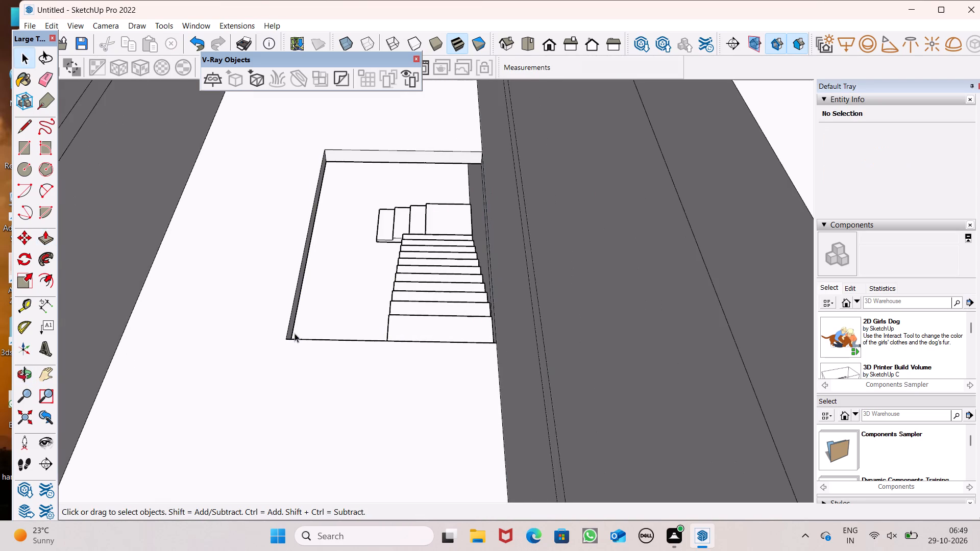
click(38, 234)
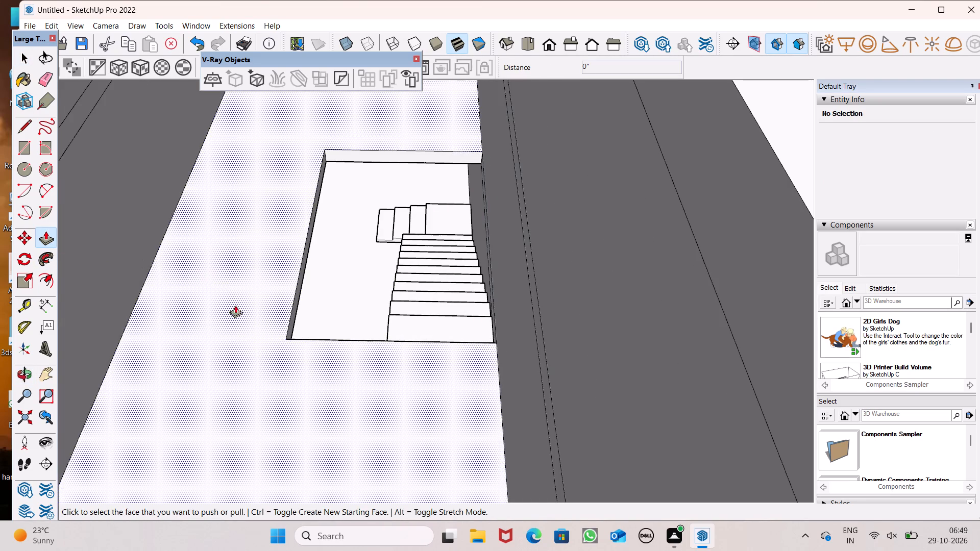
scroll(242, 322, up, 2)
middle_drag(323, 360, 311, 330)
scroll(303, 309, up, 4)
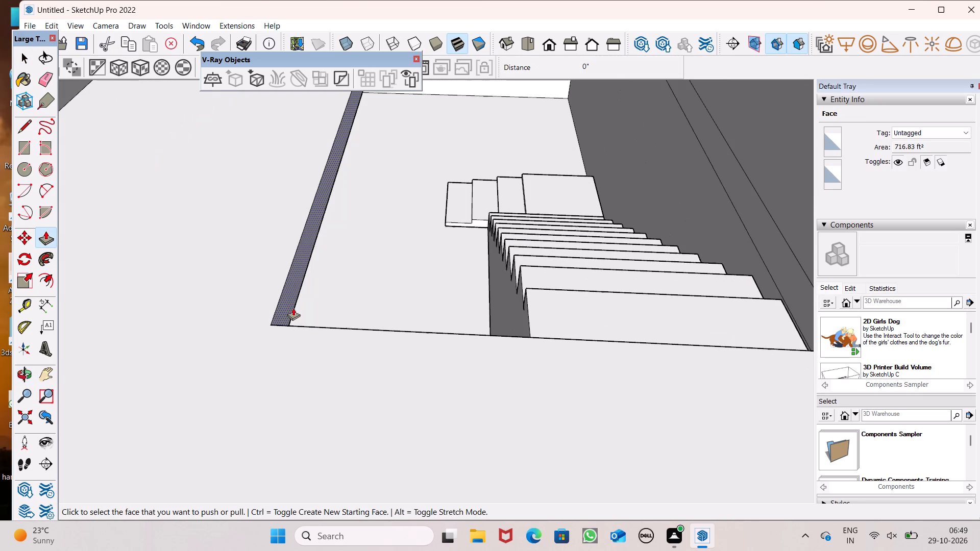
drag(293, 307, 425, 324)
scroll(428, 331, down, 3)
Push/Pull the stair opening's long side face a further 2' 15/16" or so toward the edge of the stair flight.
middle_drag(460, 347, 461, 347)
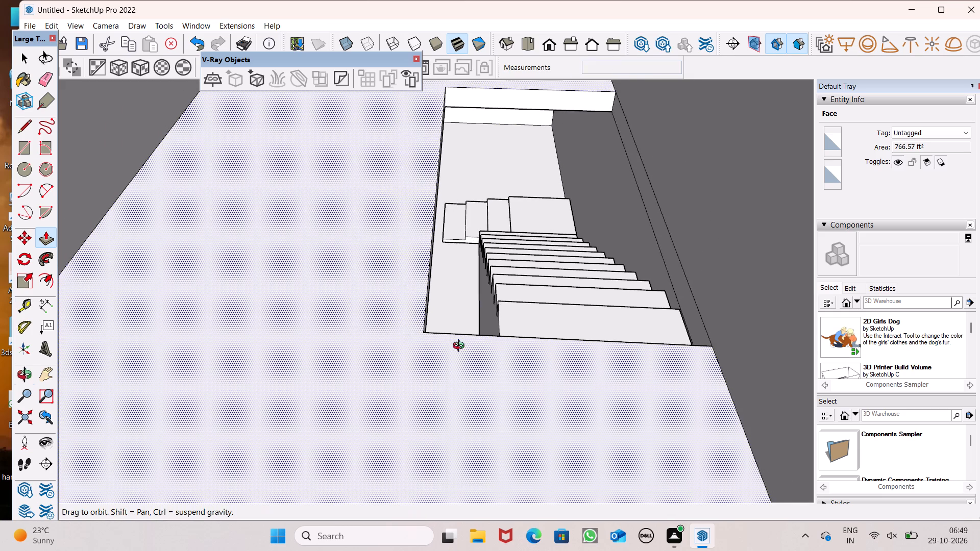
middle_drag(461, 347, 414, 415)
scroll(414, 365, up, 3)
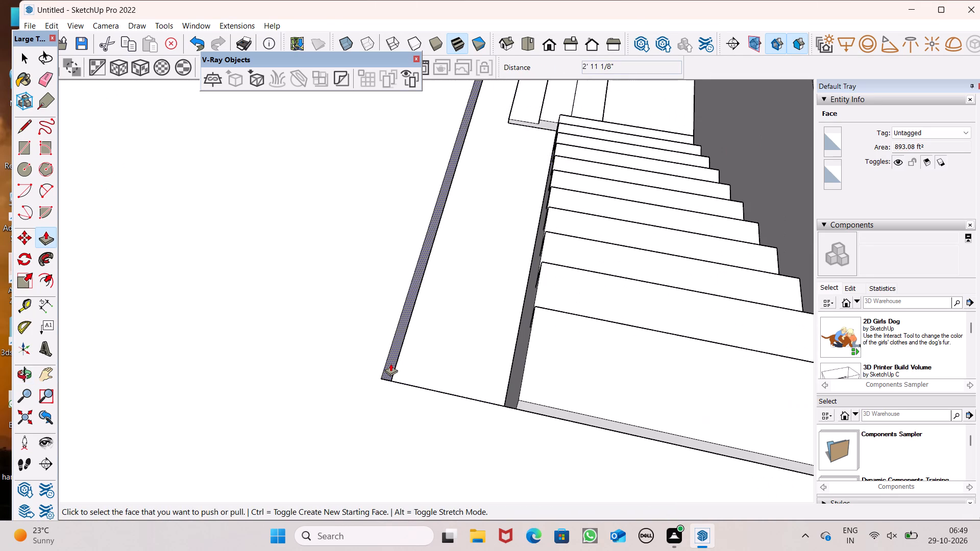
drag(394, 364, 516, 400)
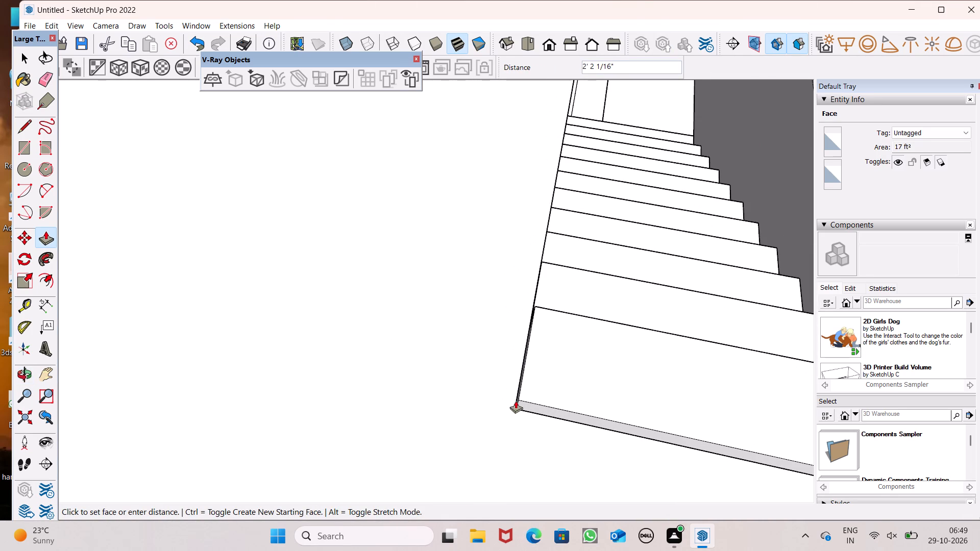
drag(516, 400, 508, 402)
Push/Pull the stair opening's far end face toward the staircase landing to shorten the opening.
middle_drag(604, 469, 650, 415)
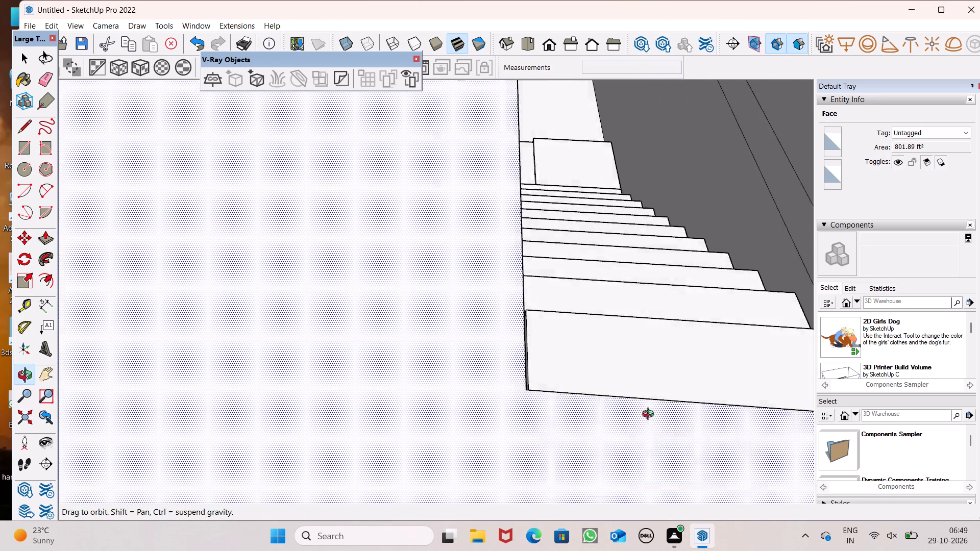
middle_drag(650, 415, 658, 390)
scroll(502, 231, down, 6)
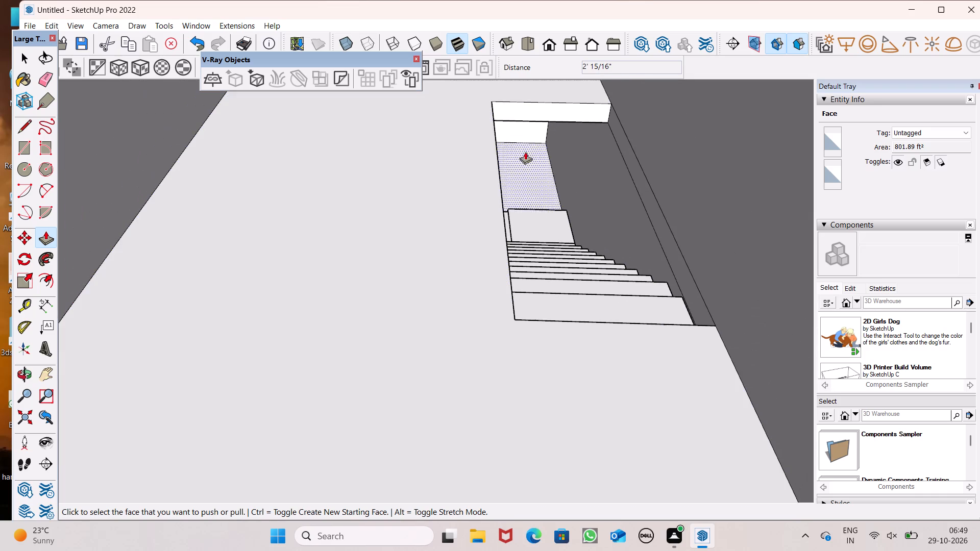
drag(529, 116, 538, 189)
drag(538, 190, 534, 137)
Push/Pull the stair opening's long side face about 3 3/8" toward the staircase.
scroll(414, 309, down, 5)
middle_drag(438, 416, 442, 184)
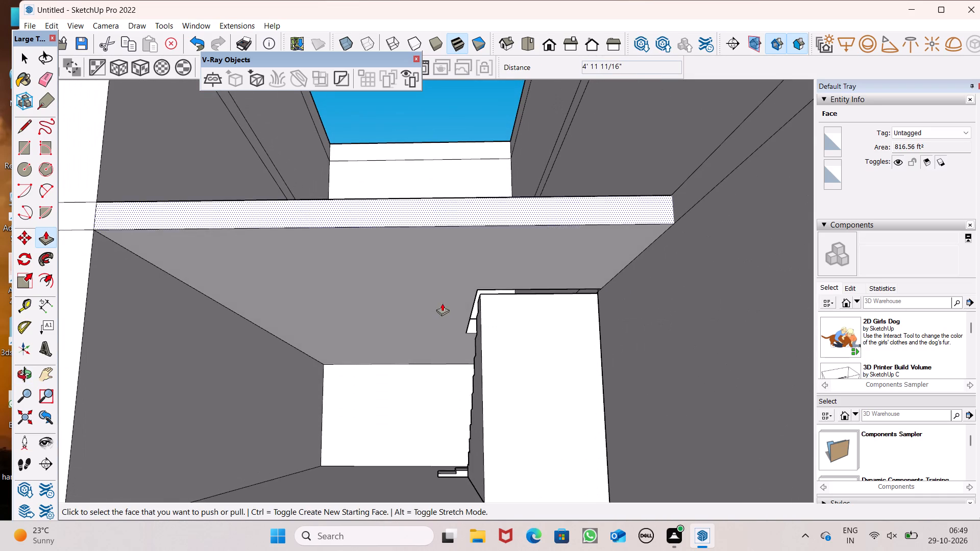
scroll(444, 300, up, 3)
middle_drag(495, 318, 446, 509)
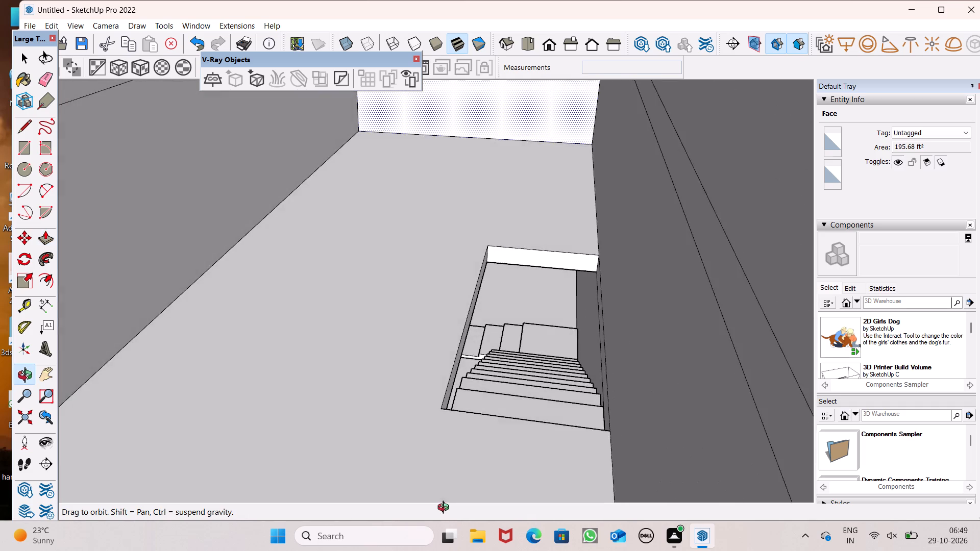
middle_drag(446, 509, 443, 509)
scroll(444, 462, up, 6)
drag(444, 358, 450, 360)
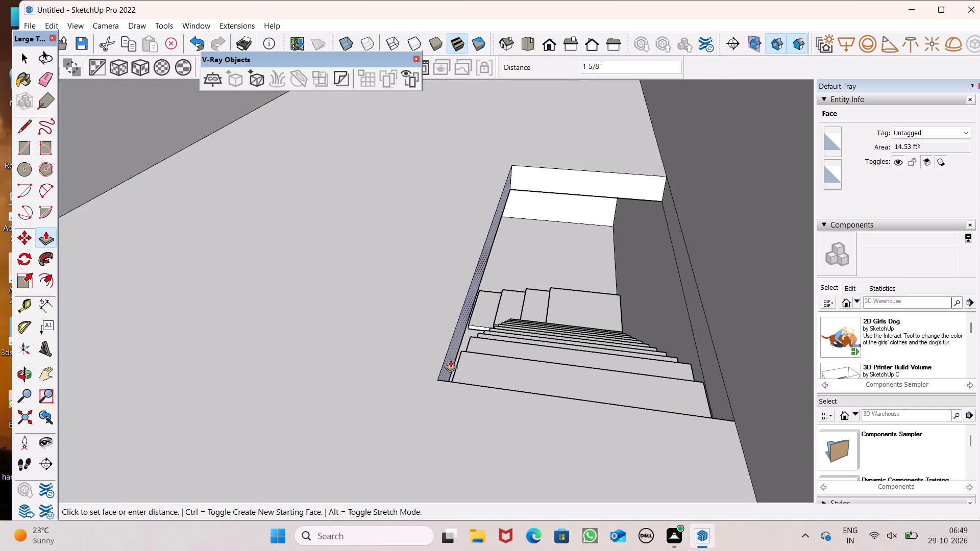
drag(450, 360, 456, 362)
scroll(453, 334, down, 5)
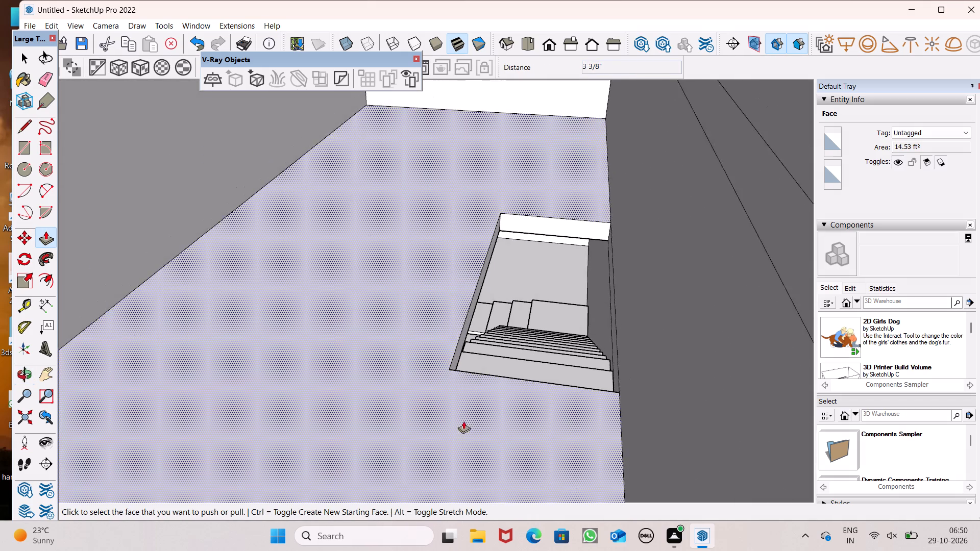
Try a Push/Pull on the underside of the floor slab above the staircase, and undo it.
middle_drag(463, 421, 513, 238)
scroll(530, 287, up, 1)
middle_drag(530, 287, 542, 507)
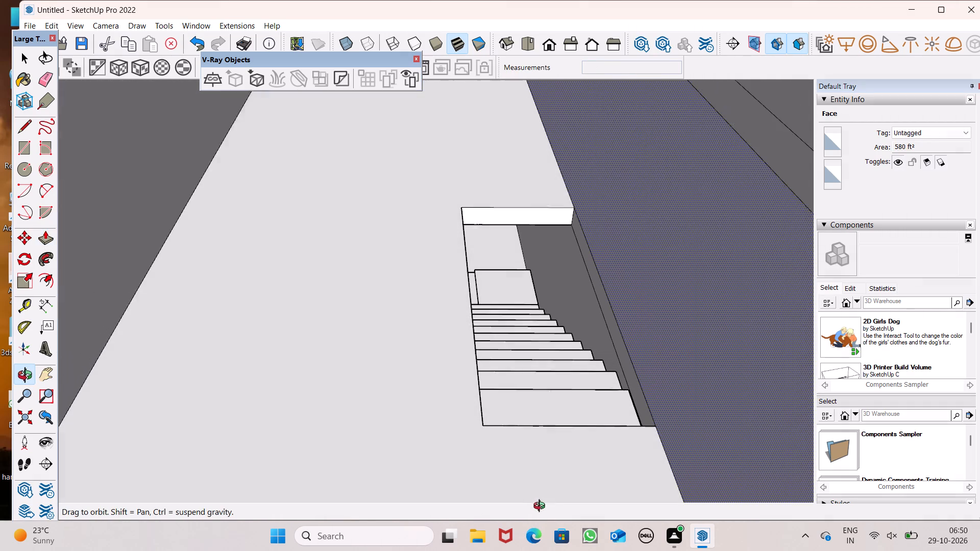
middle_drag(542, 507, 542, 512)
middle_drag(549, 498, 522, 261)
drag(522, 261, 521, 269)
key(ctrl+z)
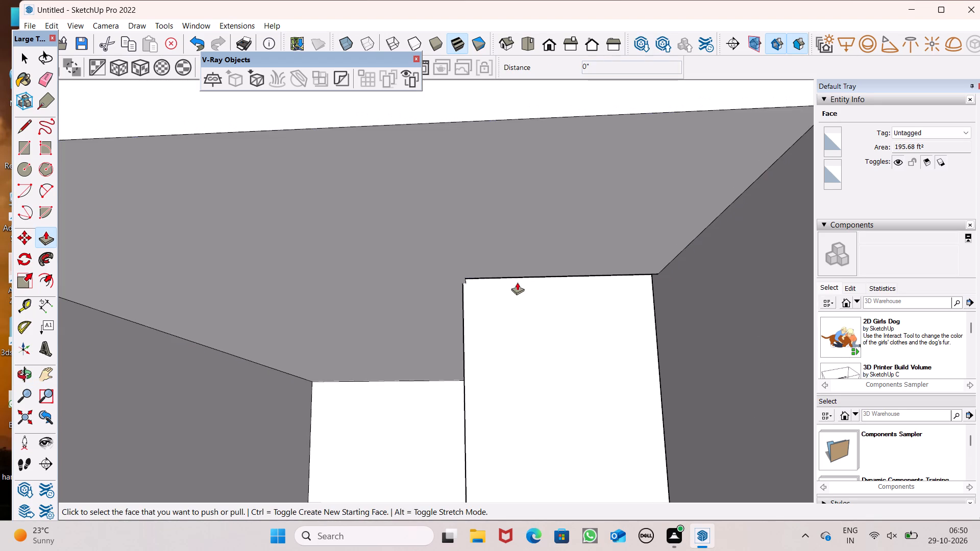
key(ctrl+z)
Push/Pull the underside of the floor slab above the staircase by about 5 3/8".
drag(504, 261, 502, 274)
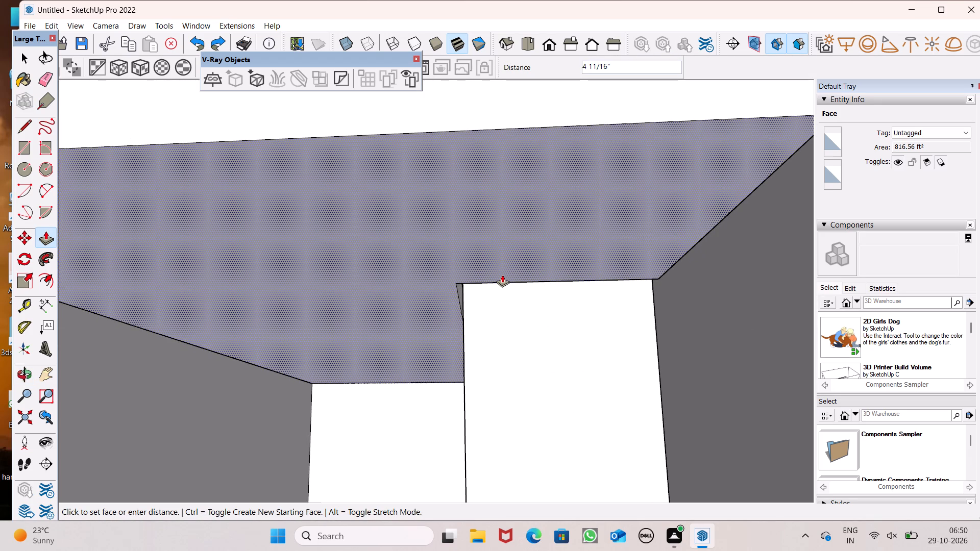
drag(502, 274, 502, 277)
scroll(519, 231, down, 6)
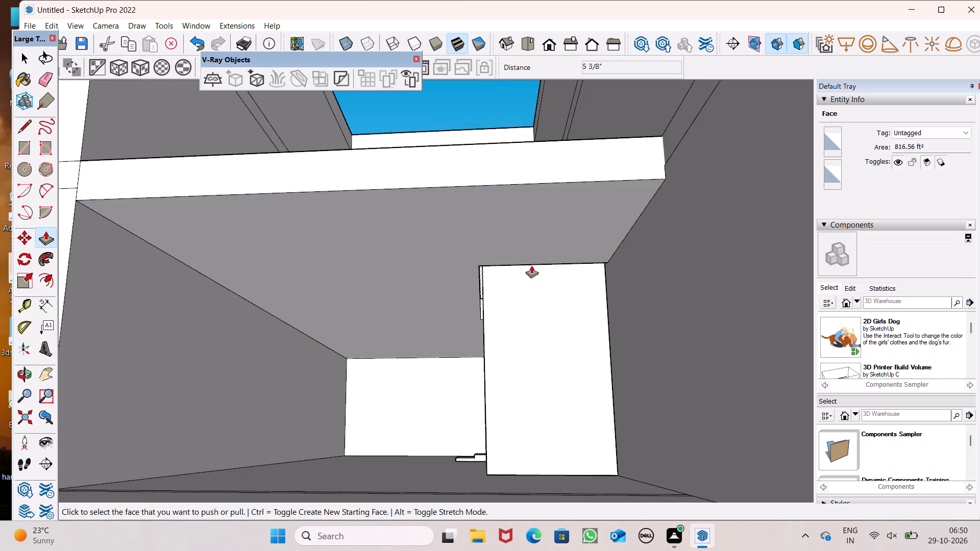
scroll(531, 265, down, 6)
middle_drag(541, 271, 540, 329)
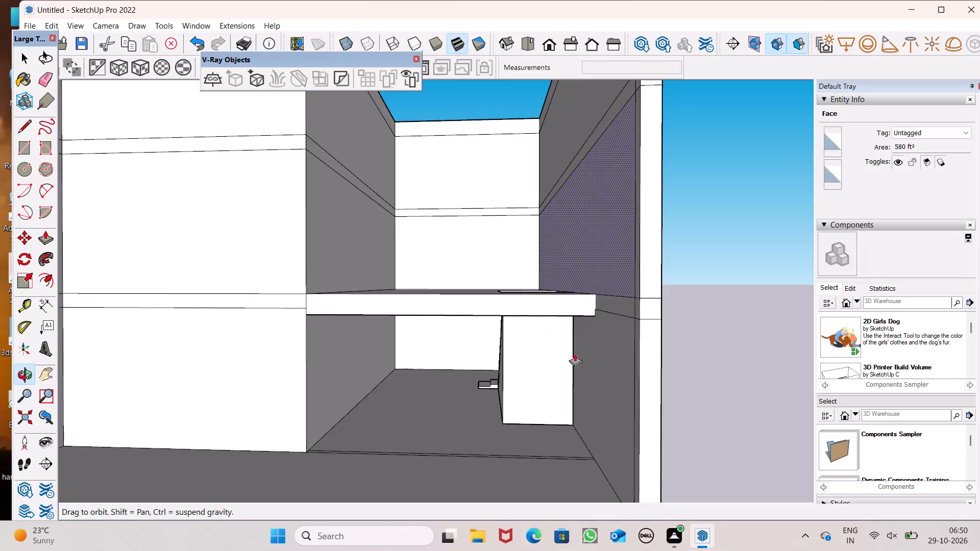
key(space)
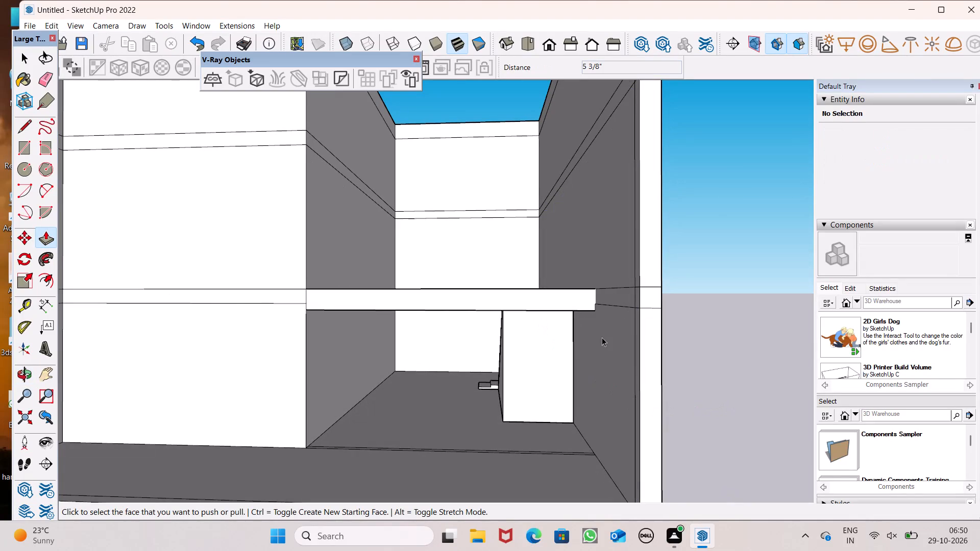
Examine the floor slab's edge against the side wall and staircase from above and below, and the building front.
scroll(602, 337, up, 4)
scroll(602, 337, down, 1)
scroll(602, 337, up, 3)
middle_drag(623, 349, 643, 396)
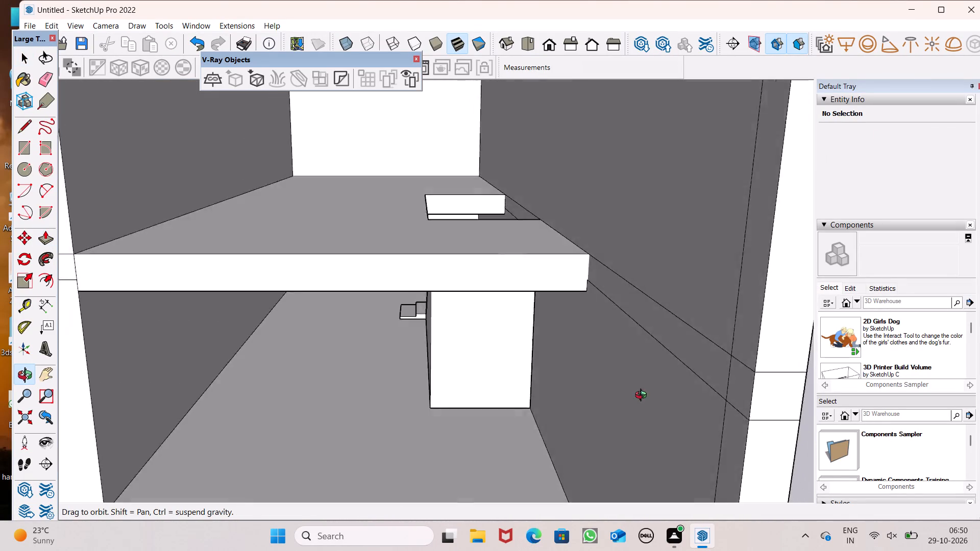
middle_drag(643, 396, 627, 314)
scroll(613, 286, up, 9)
scroll(542, 243, up, 8)
scroll(554, 272, down, 4)
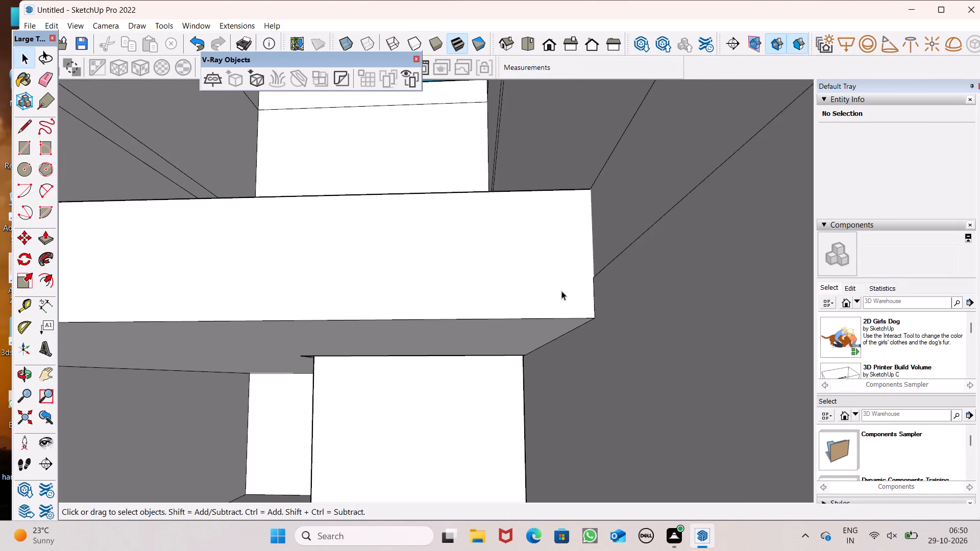
middle_drag(569, 301, 530, 461)
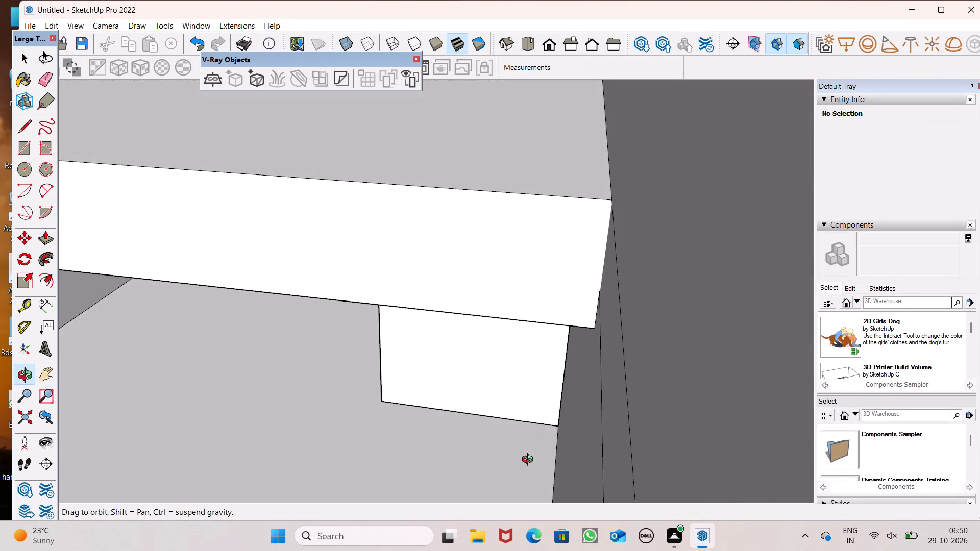
middle_drag(530, 461, 570, 281)
scroll(562, 171, down, 7)
scroll(585, 207, down, 10)
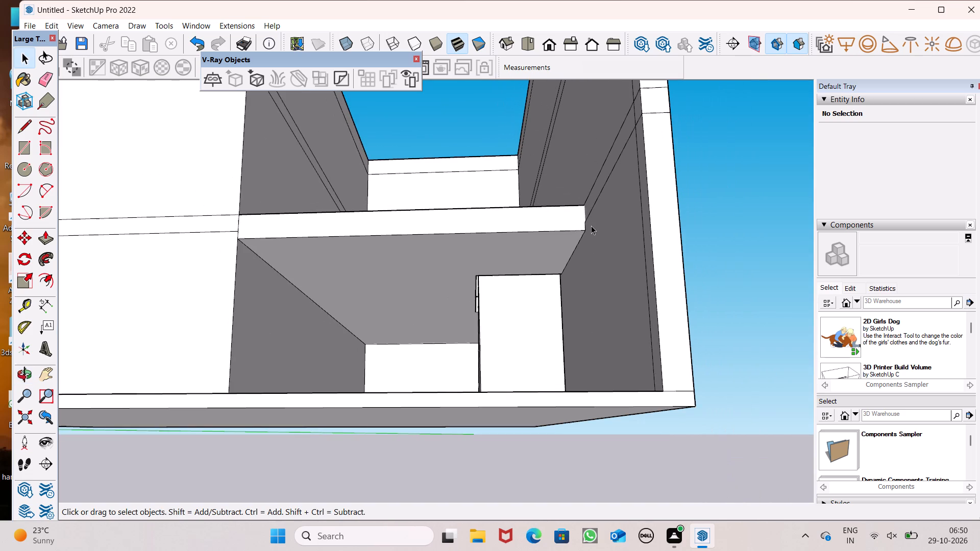
scroll(591, 239, down, 3)
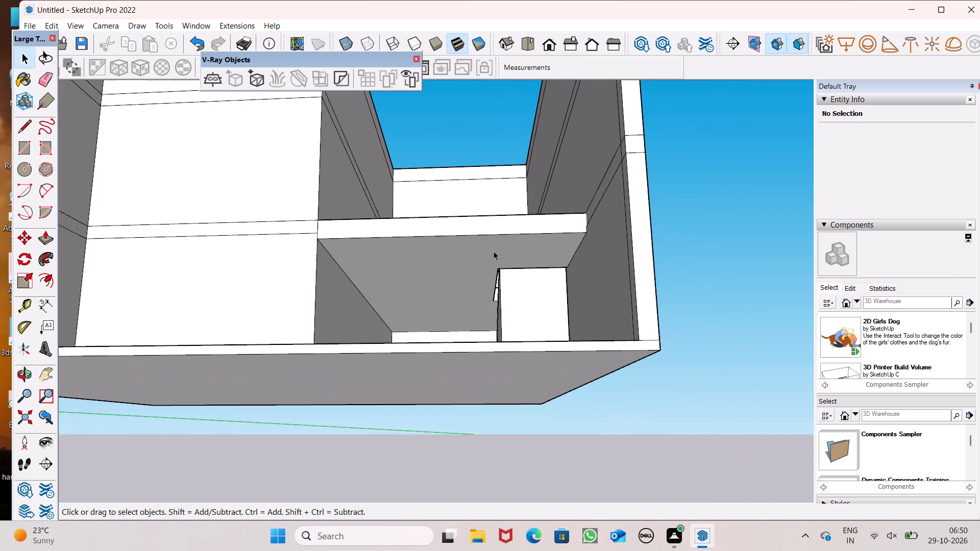
middle_drag(447, 271, 446, 272)
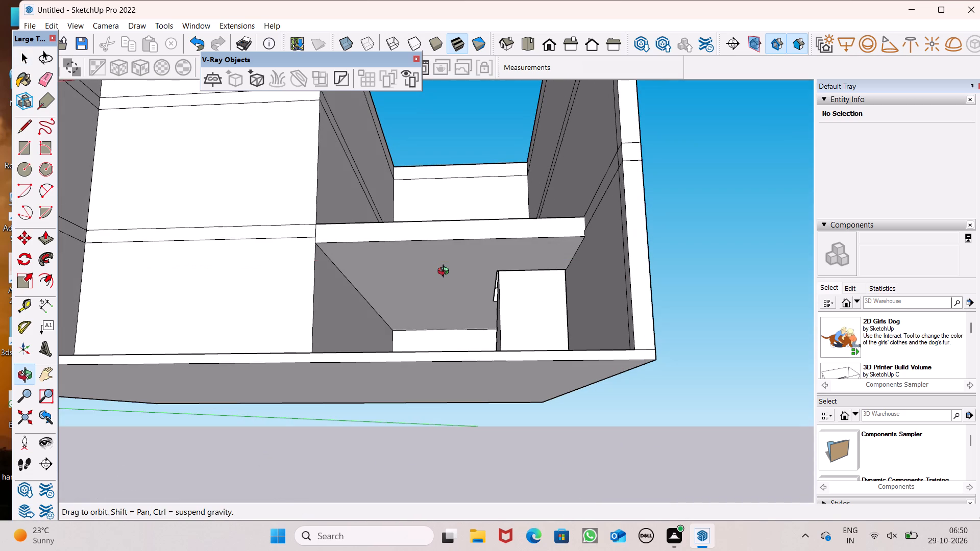
middle_drag(446, 272, 448, 230)
middle_click(448, 230)
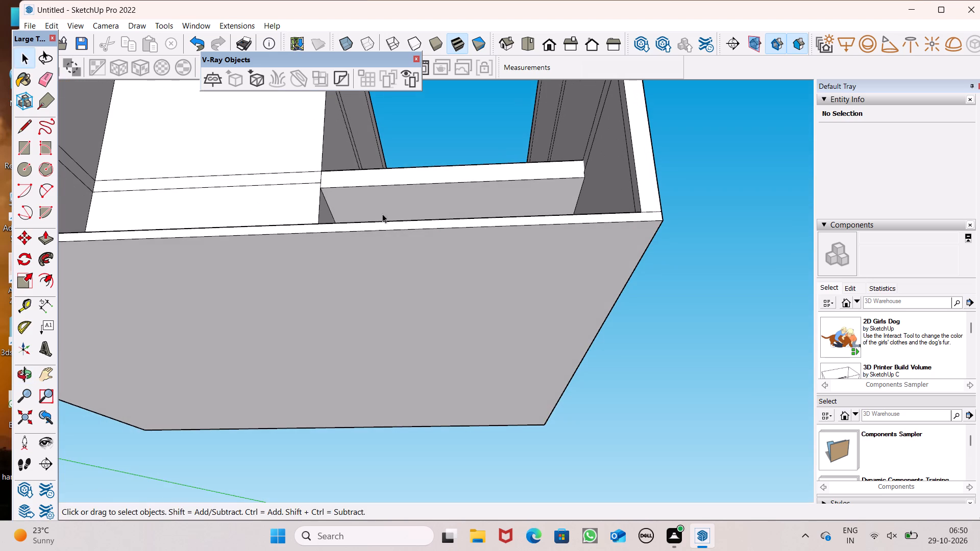
middle_drag(325, 222, 347, 311)
scroll(534, 207, down, 5)
scroll(461, 261, down, 4)
middle_drag(453, 270, 444, 270)
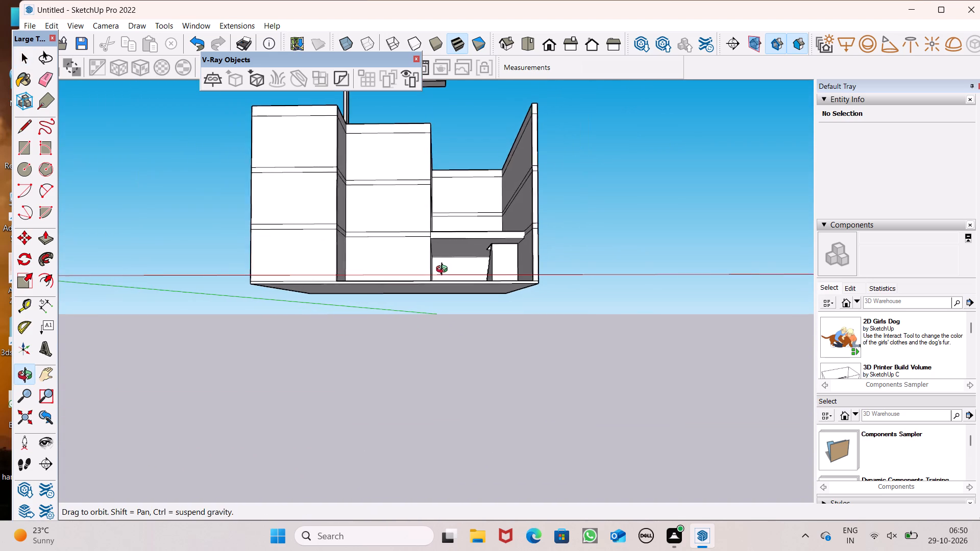
middle_drag(444, 270, 430, 285)
scroll(354, 256, up, 5)
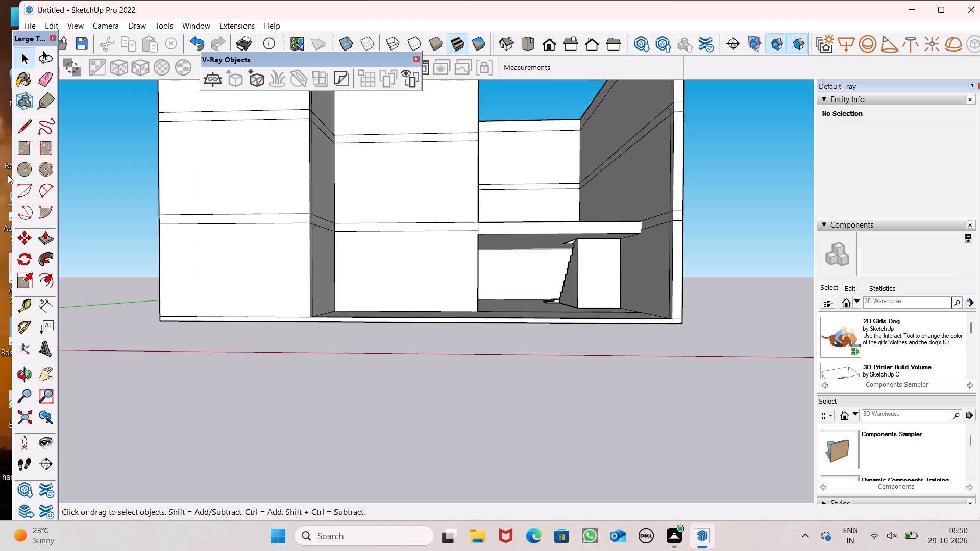
Draw an opening rectangle about 12' 8 13/16" by 8' 2 1/4" on the middle wall's ground-storey face, standing on the floor edge.
click(29, 147)
scroll(261, 236, up, 3)
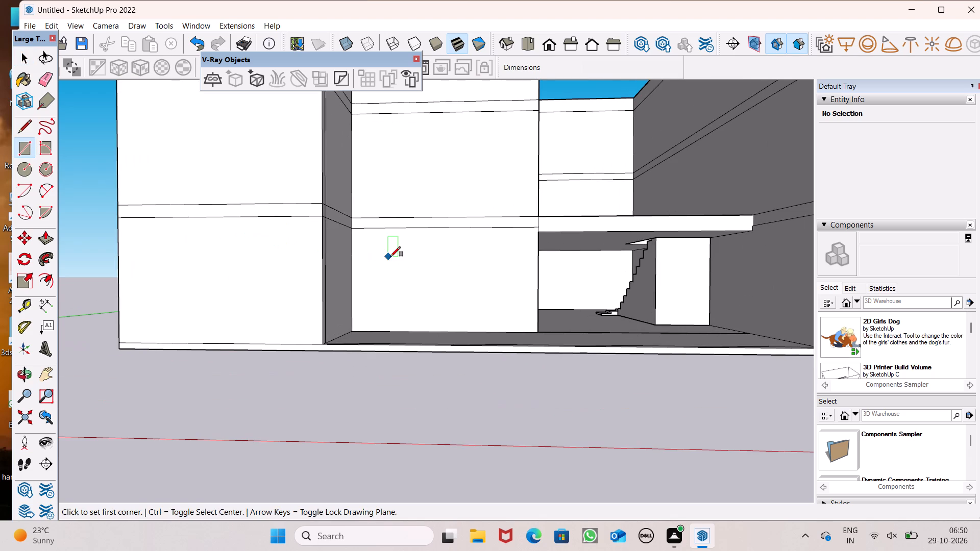
scroll(466, 267, up, 1)
scroll(442, 270, down, 2)
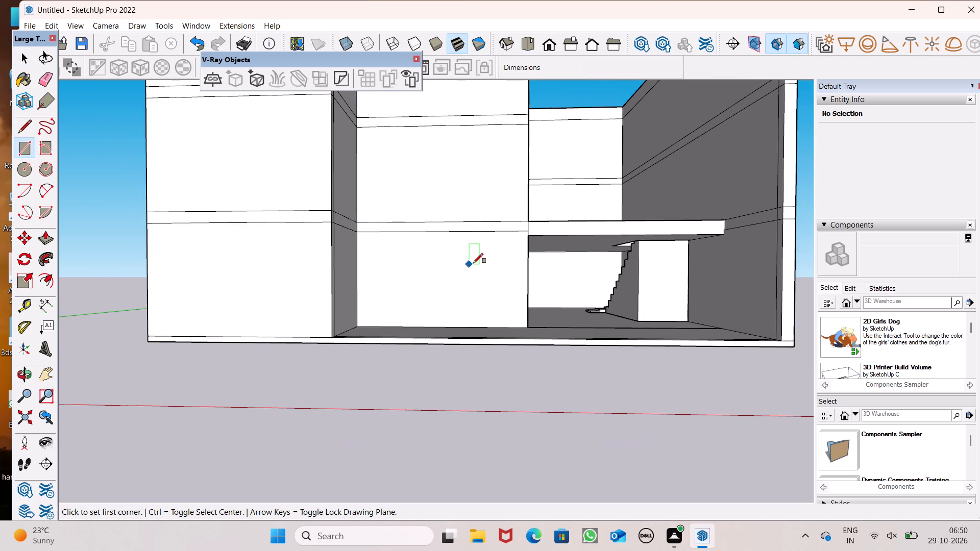
scroll(475, 263, up, 1)
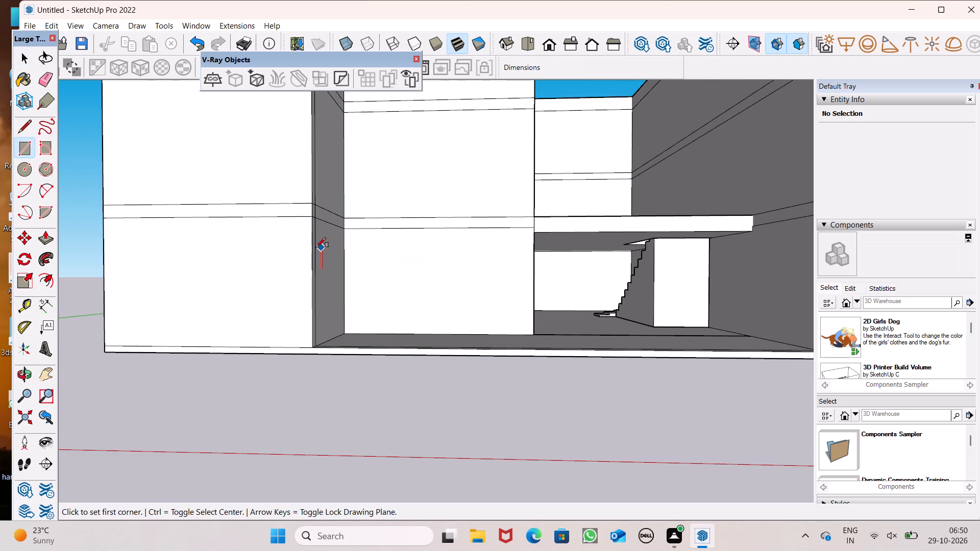
scroll(309, 249, down, 4)
scroll(451, 232, up, 5)
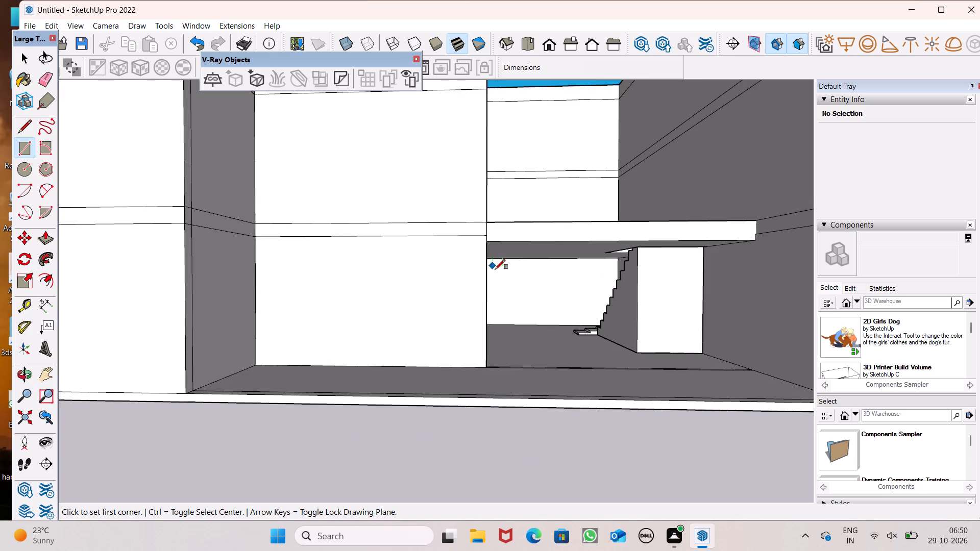
middle_drag(495, 274, 497, 266)
scroll(471, 265, up, 6)
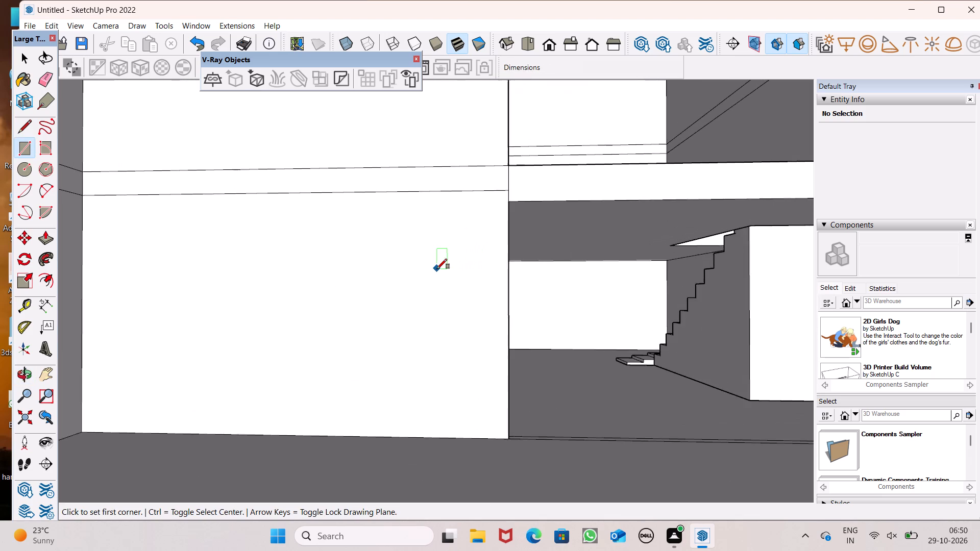
scroll(437, 269, down, 4)
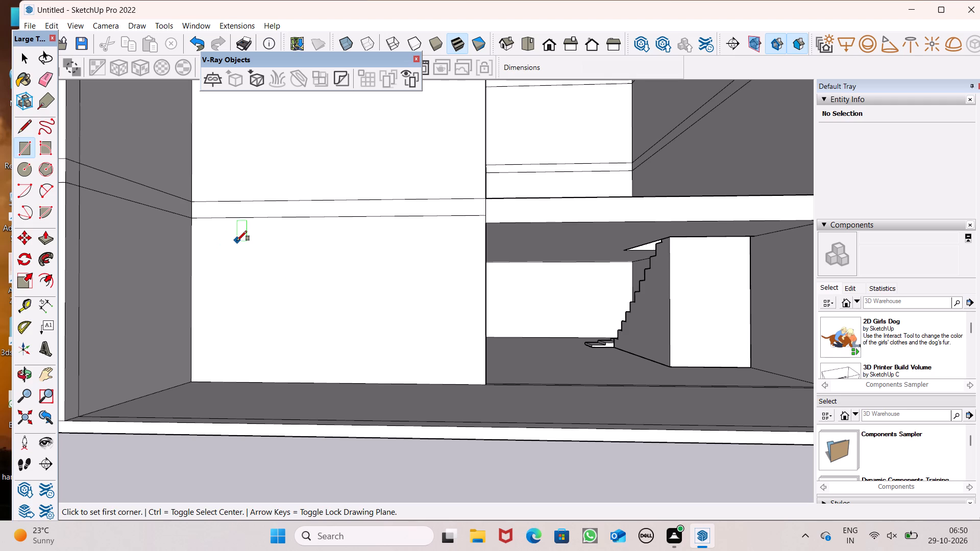
click(235, 247)
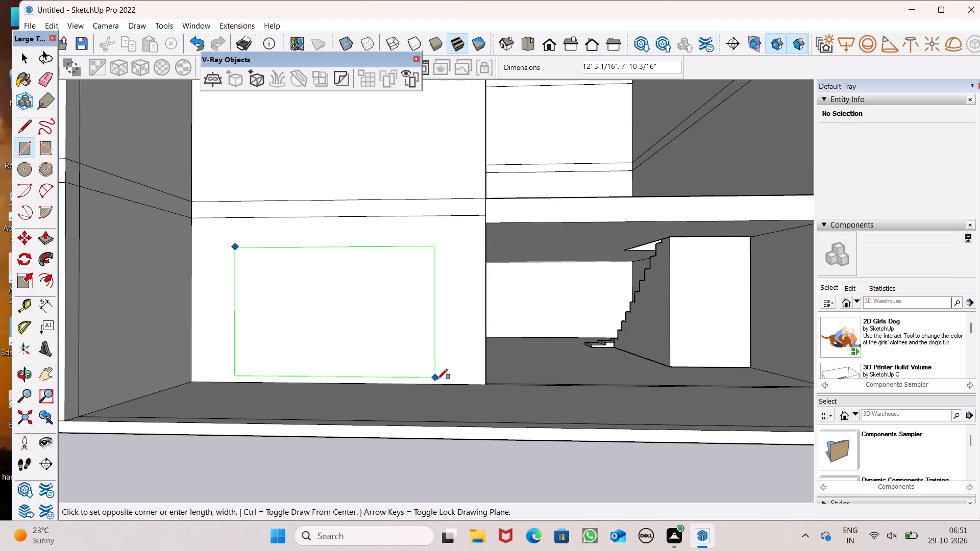
middle_drag(439, 385, 461, 396)
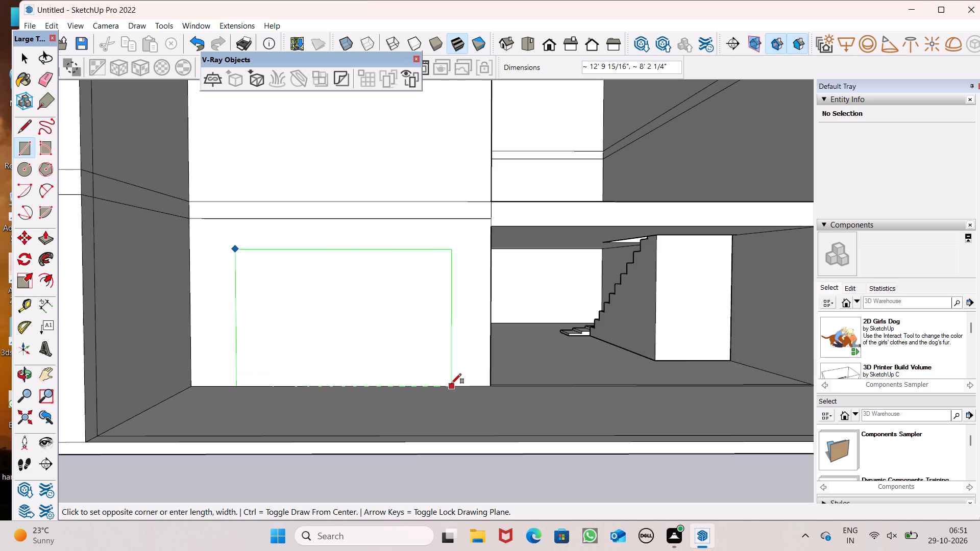
middle_drag(451, 384, 445, 411)
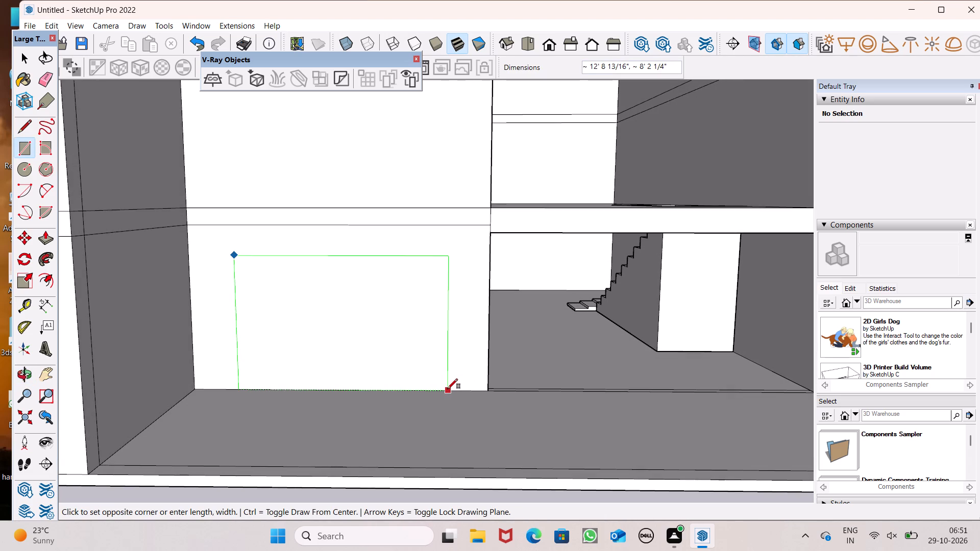
click(448, 389)
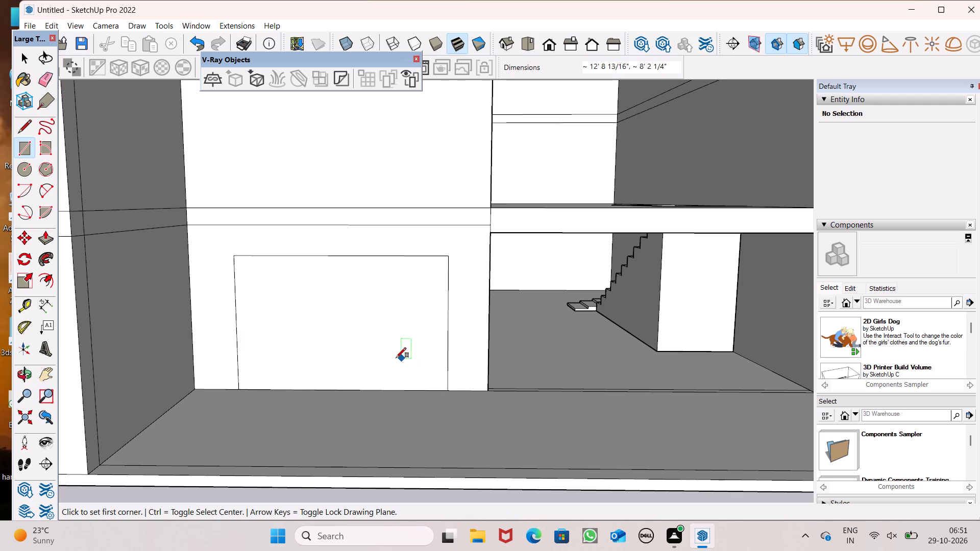
key(space)
Copy the ground-storey opening rectangle 11' straight up so it stands on the middle storey's floor band.
scroll(353, 417, down, 5)
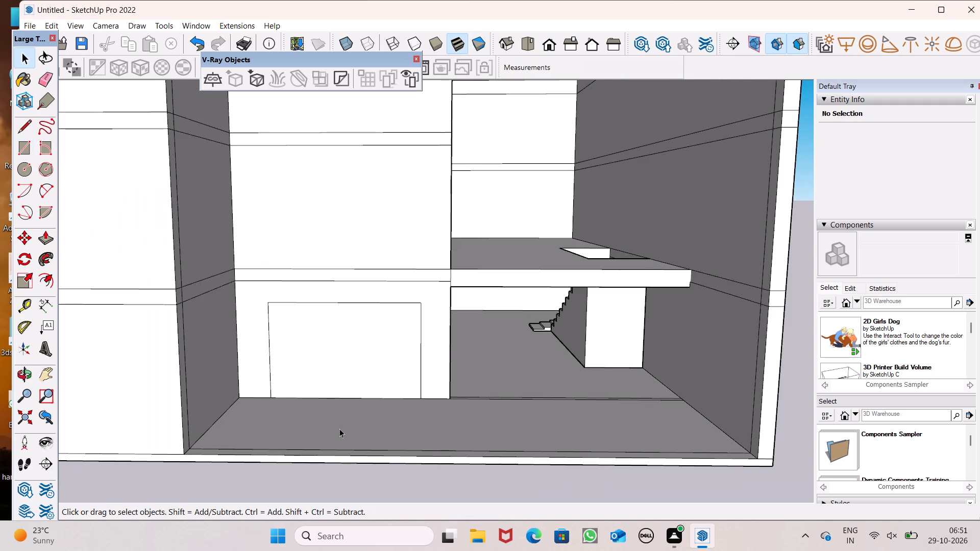
scroll(318, 391, down, 5)
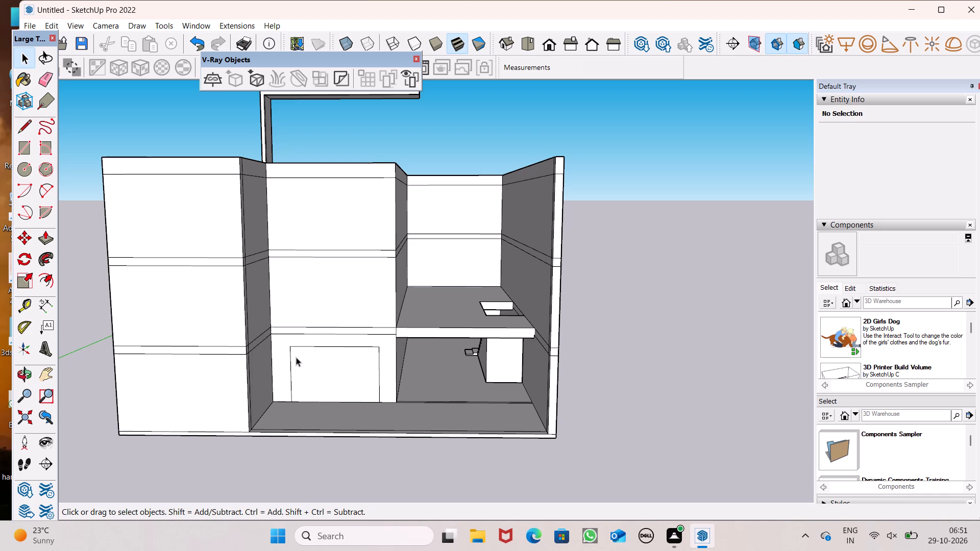
scroll(149, 286, up, 1)
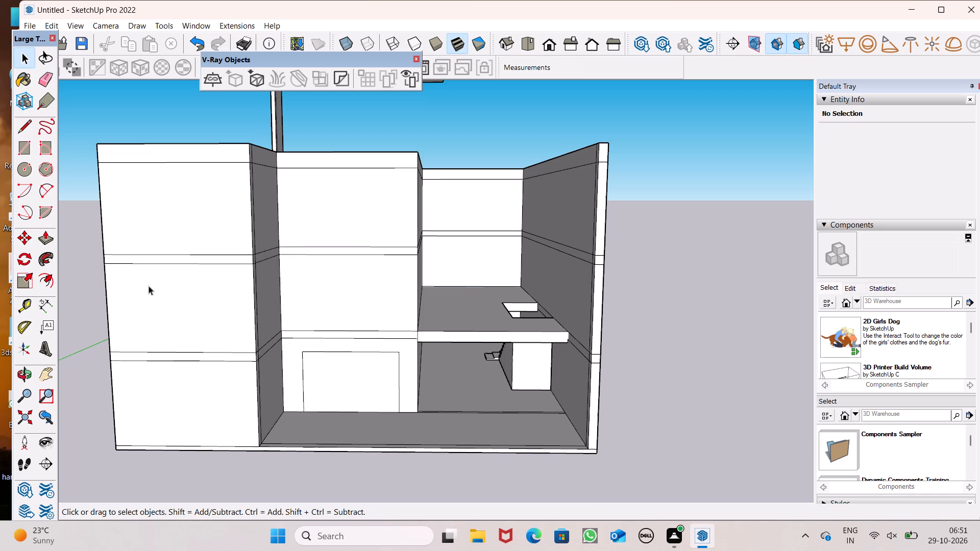
scroll(232, 402, up, 3)
double_click(384, 397)
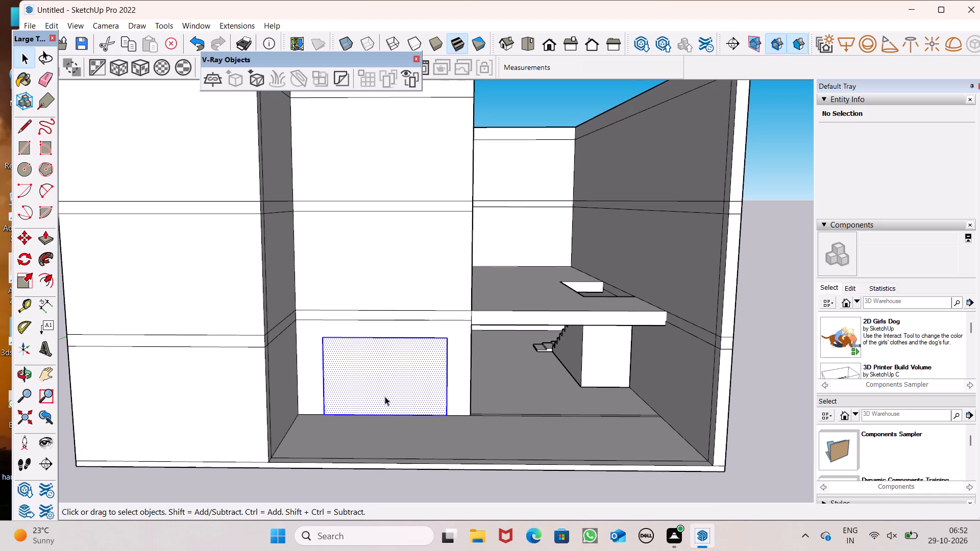
key(m)
key(Return)
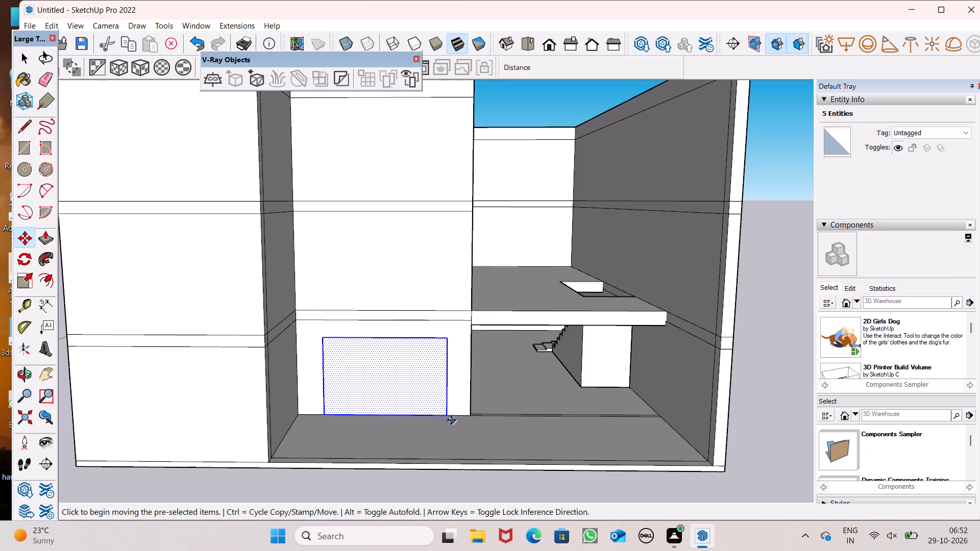
drag(448, 415, 445, 297)
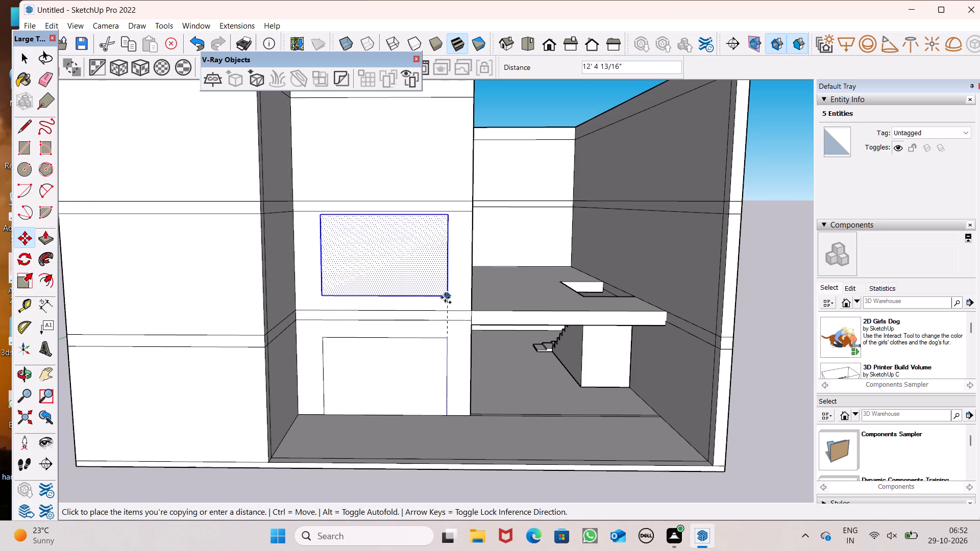
drag(445, 297, 449, 309)
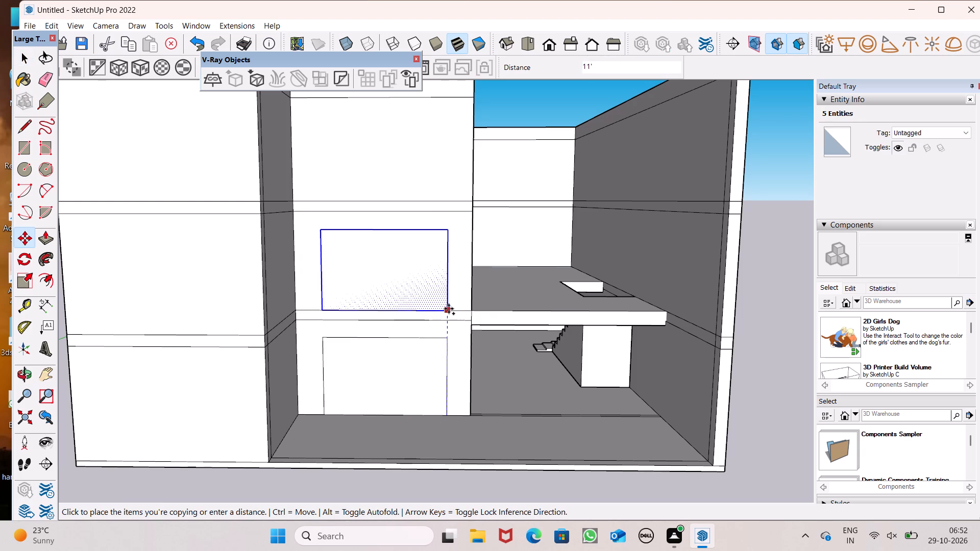
drag(449, 309, 450, 308)
Copy the middle-storey opening rectangle straight up to the top storey's floor band and clear the selection.
drag(449, 311, 443, 234)
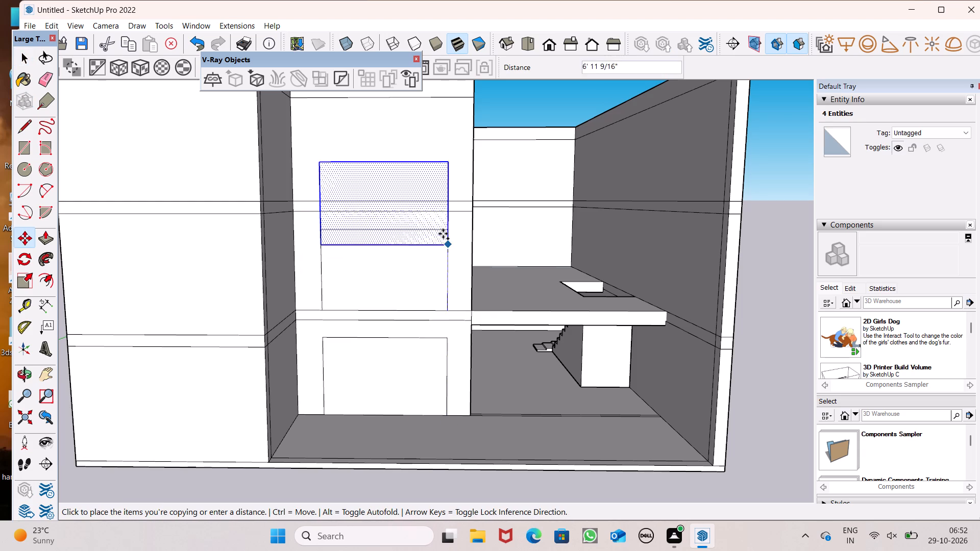
drag(443, 234, 442, 201)
scroll(408, 217, down, 5)
key(space)
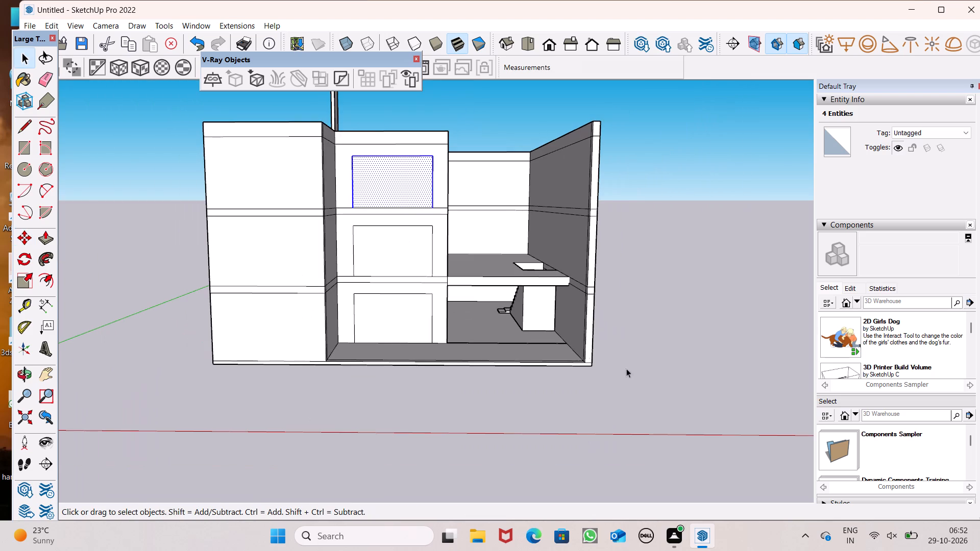
click(673, 378)
middle_drag(605, 311, 609, 283)
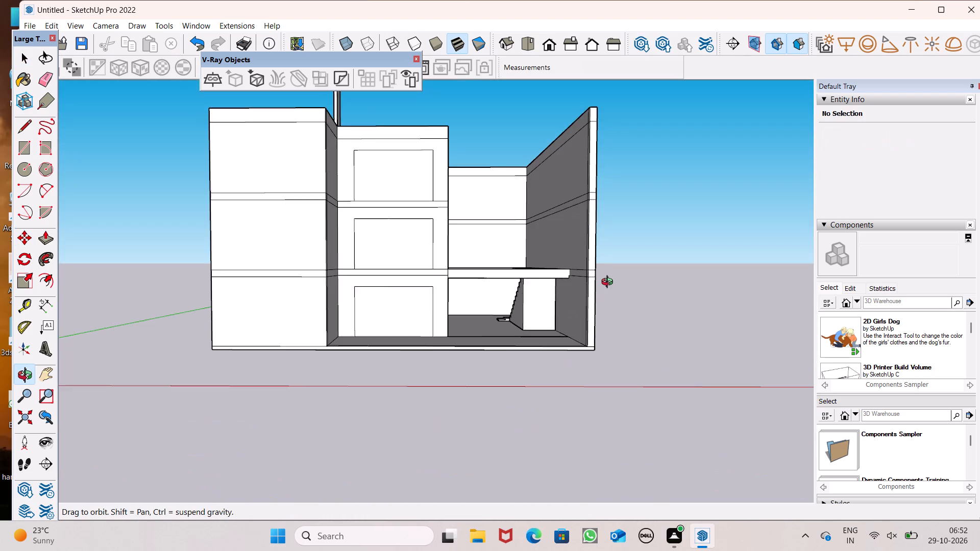
Examine the building front and the floor slab beside the middle wall from the front, above and below.
middle_drag(609, 283, 610, 304)
scroll(649, 307, up, 2)
middle_drag(725, 330, 734, 327)
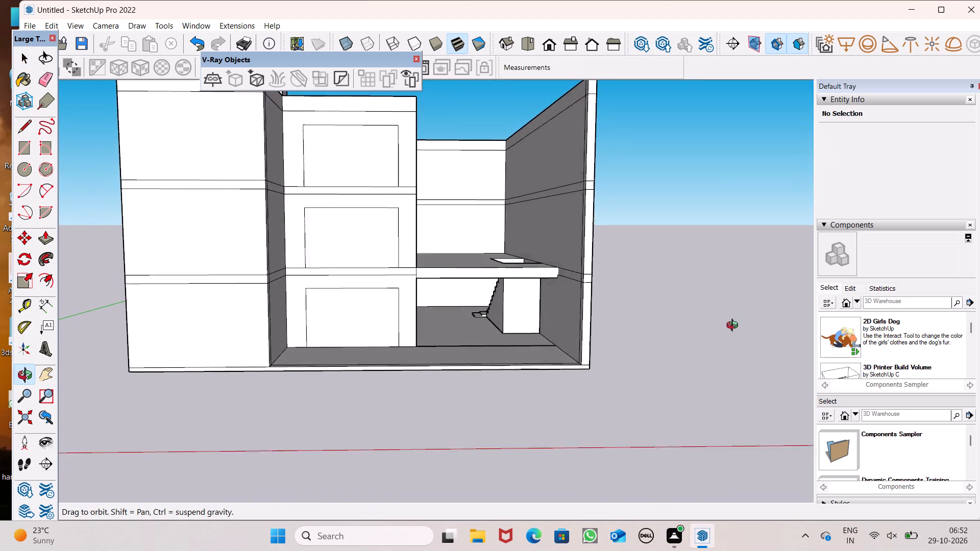
middle_drag(734, 327, 665, 223)
scroll(644, 239, up, 1)
middle_drag(644, 239, 718, 237)
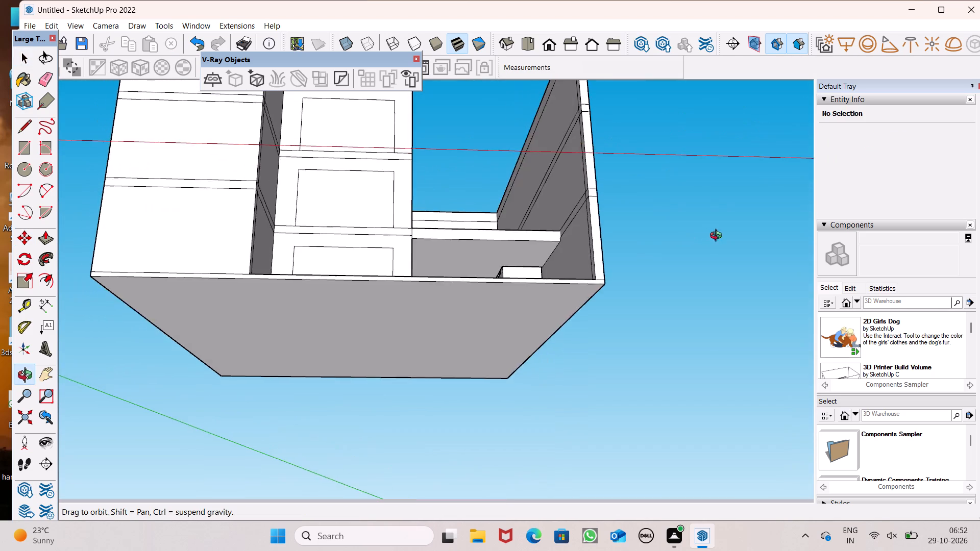
middle_drag(718, 237, 695, 293)
scroll(533, 281, up, 6)
middle_drag(463, 275, 463, 209)
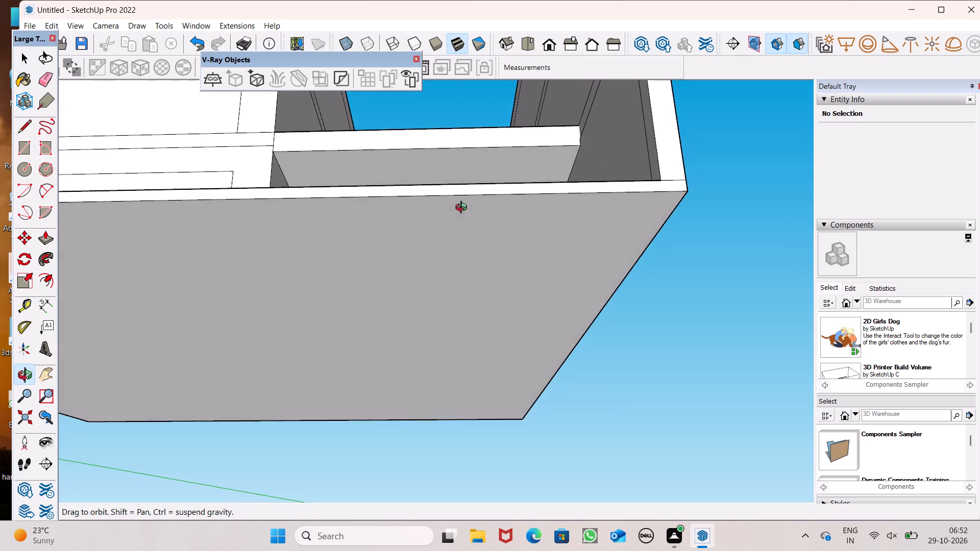
middle_drag(463, 209, 463, 229)
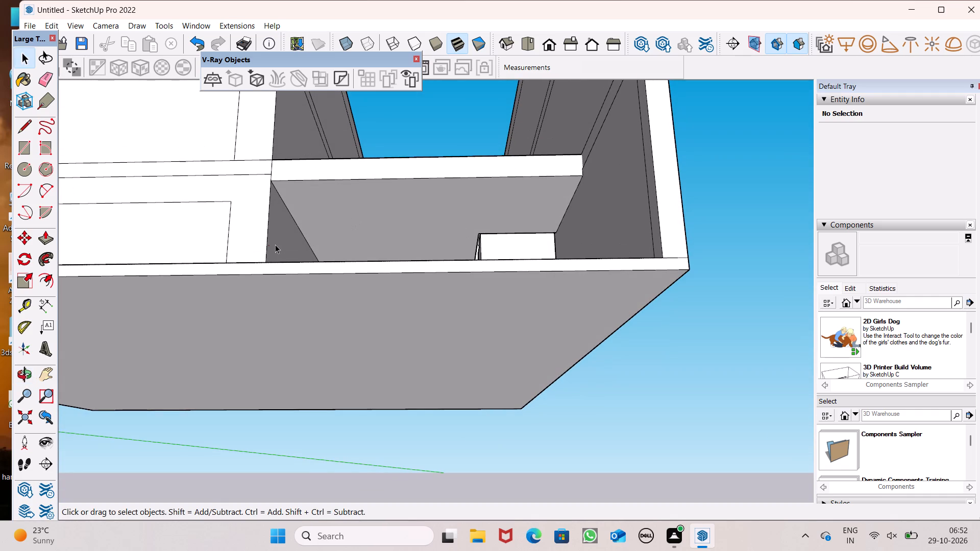
middle_drag(275, 244, 283, 268)
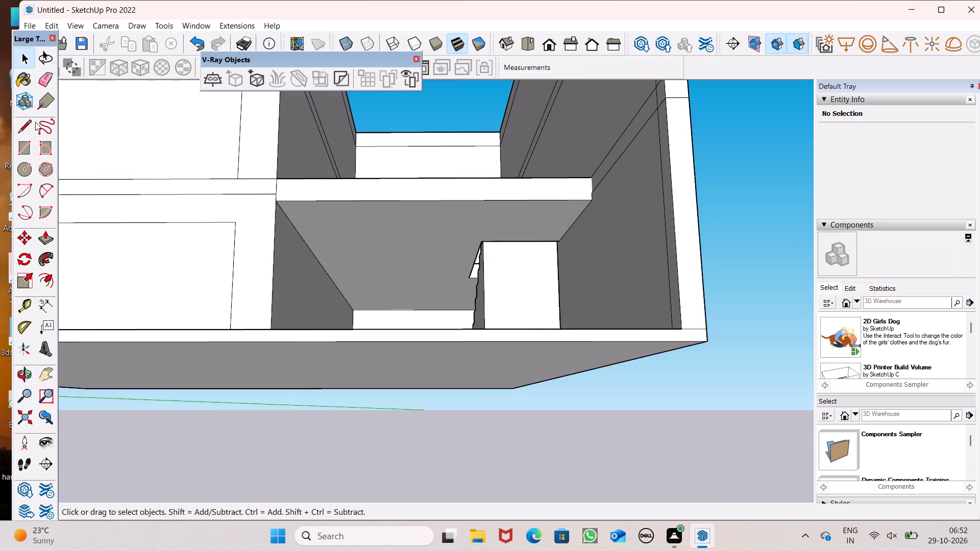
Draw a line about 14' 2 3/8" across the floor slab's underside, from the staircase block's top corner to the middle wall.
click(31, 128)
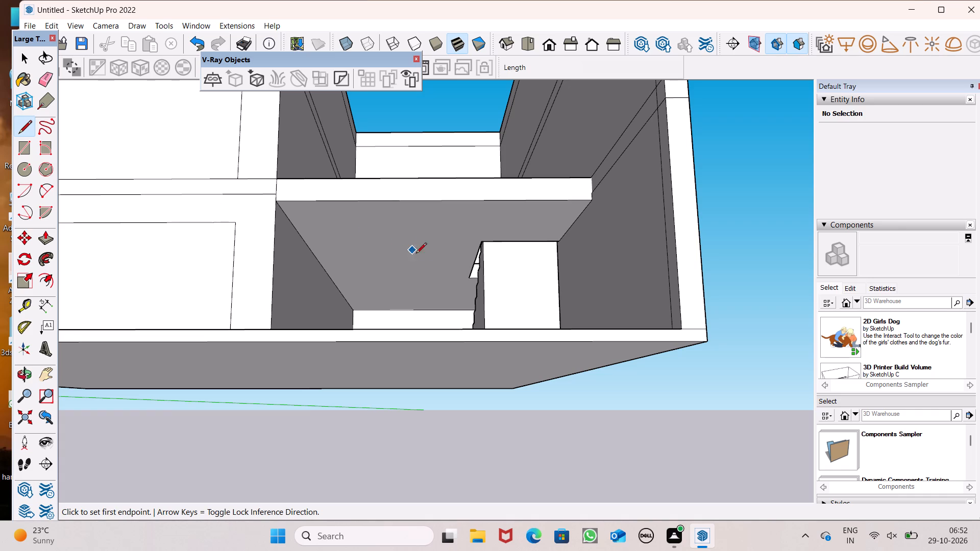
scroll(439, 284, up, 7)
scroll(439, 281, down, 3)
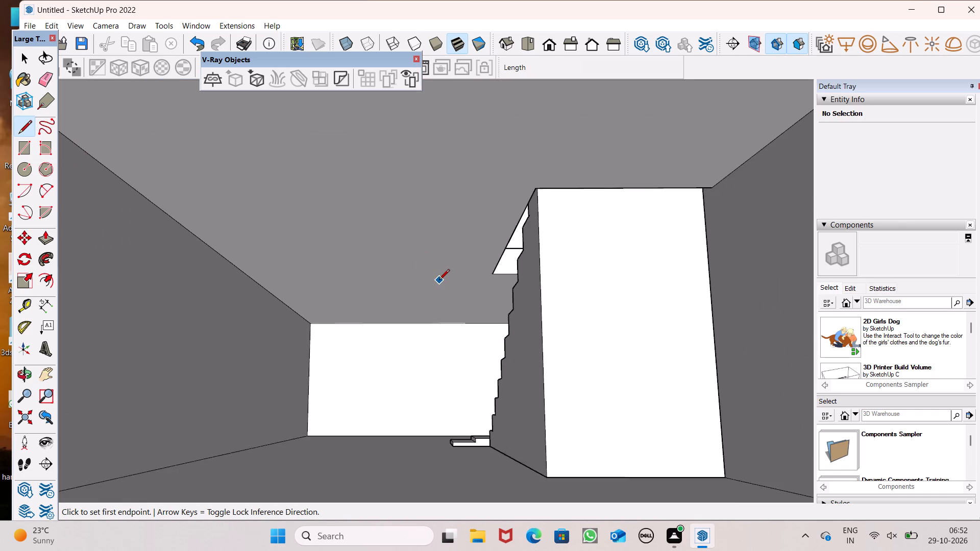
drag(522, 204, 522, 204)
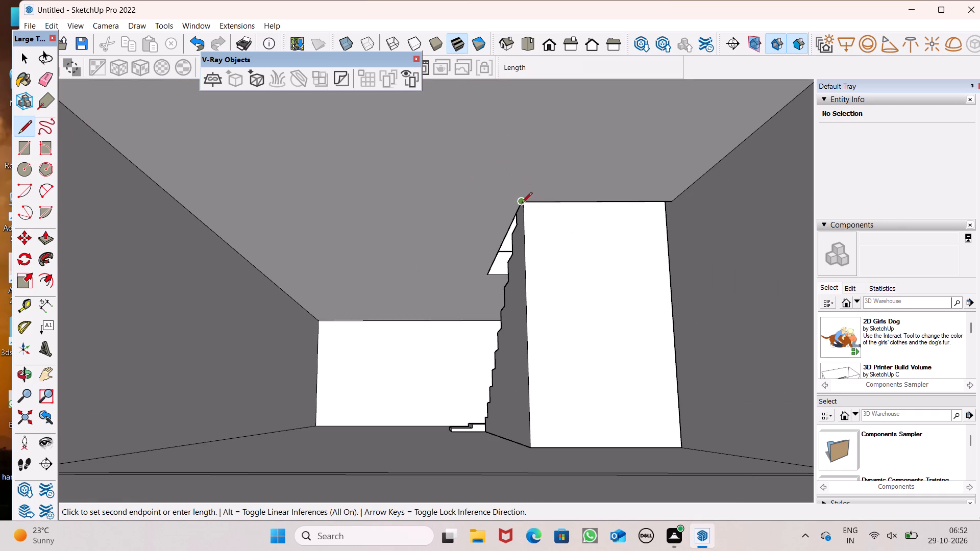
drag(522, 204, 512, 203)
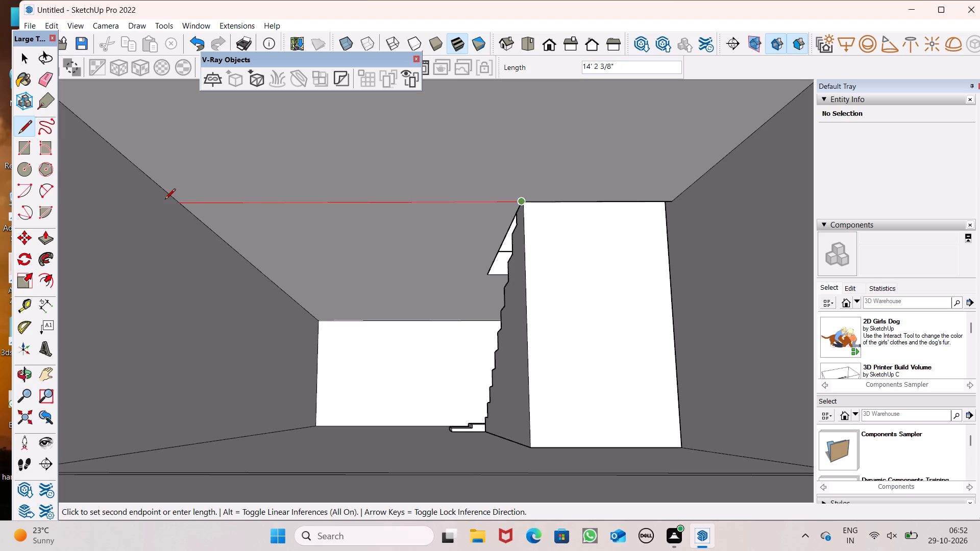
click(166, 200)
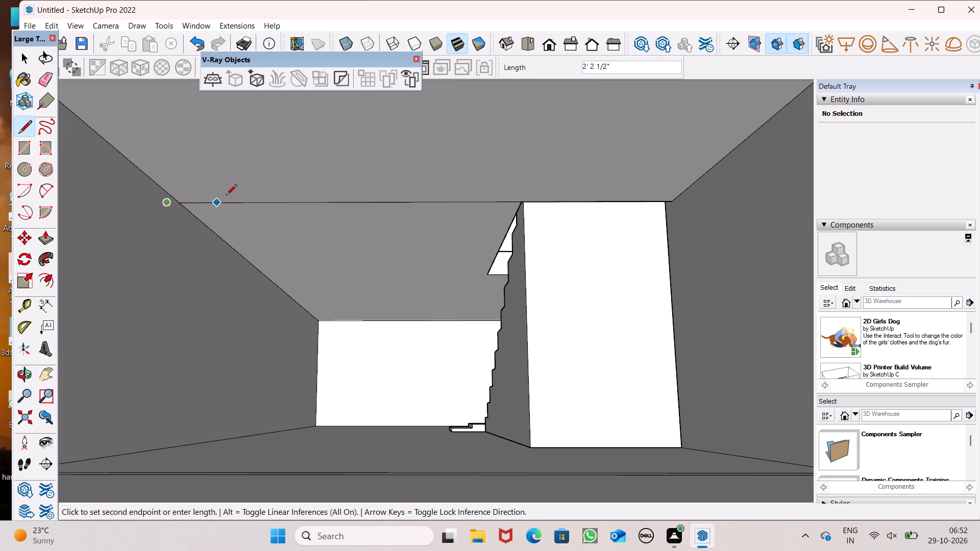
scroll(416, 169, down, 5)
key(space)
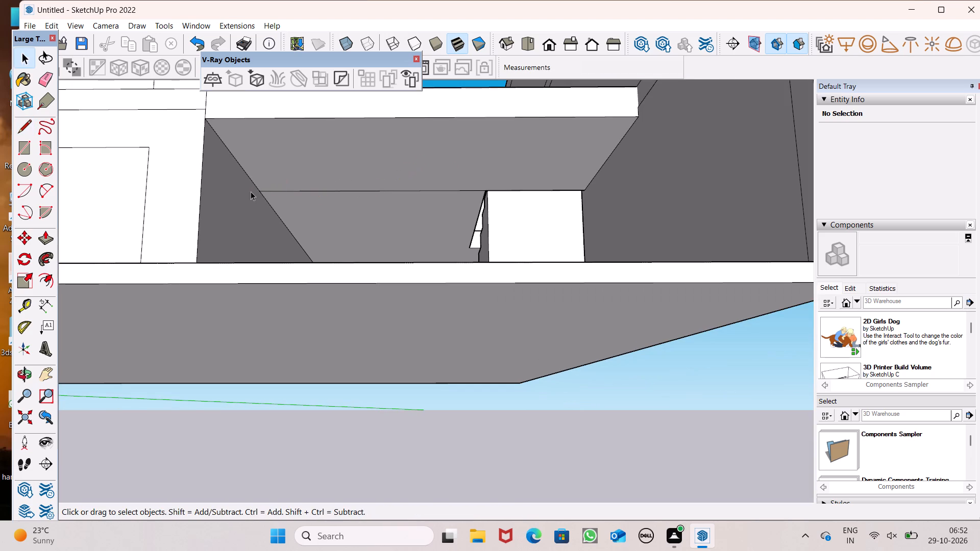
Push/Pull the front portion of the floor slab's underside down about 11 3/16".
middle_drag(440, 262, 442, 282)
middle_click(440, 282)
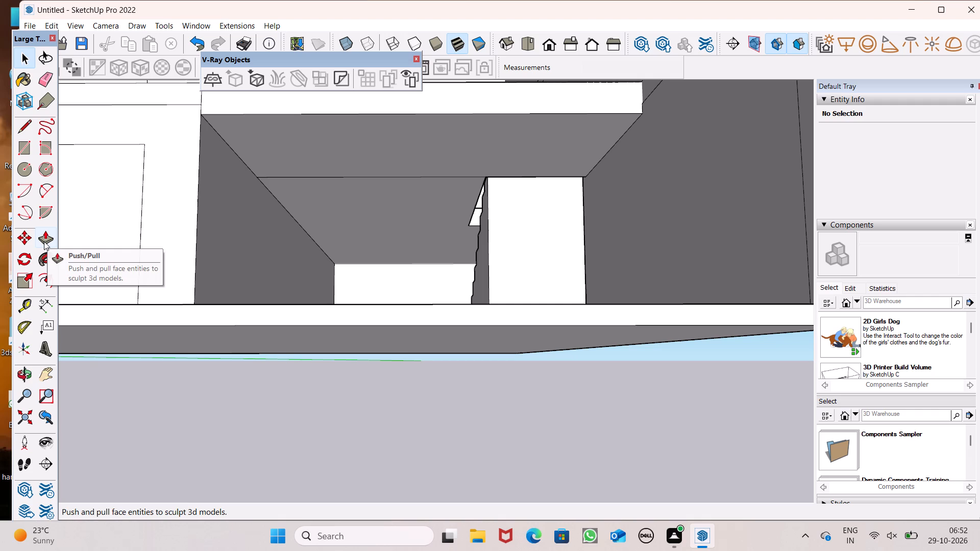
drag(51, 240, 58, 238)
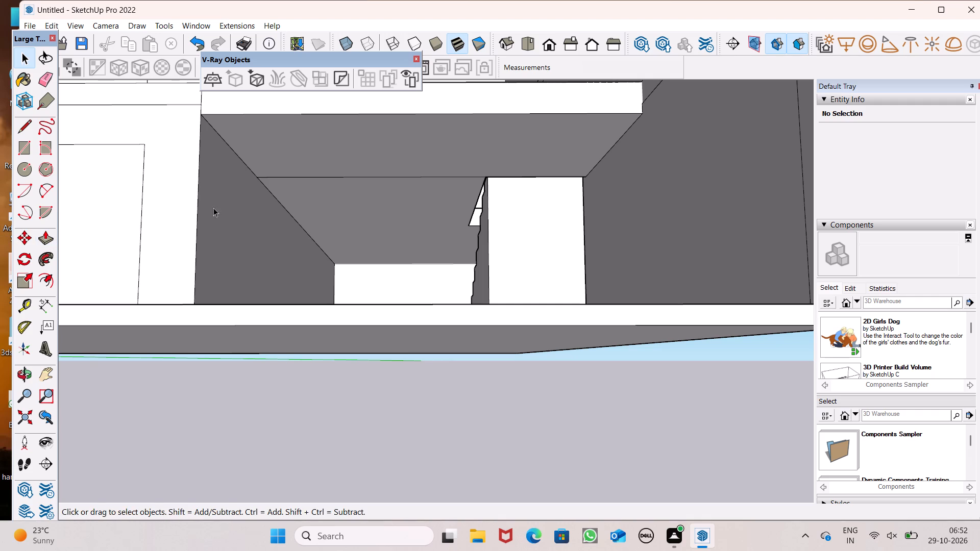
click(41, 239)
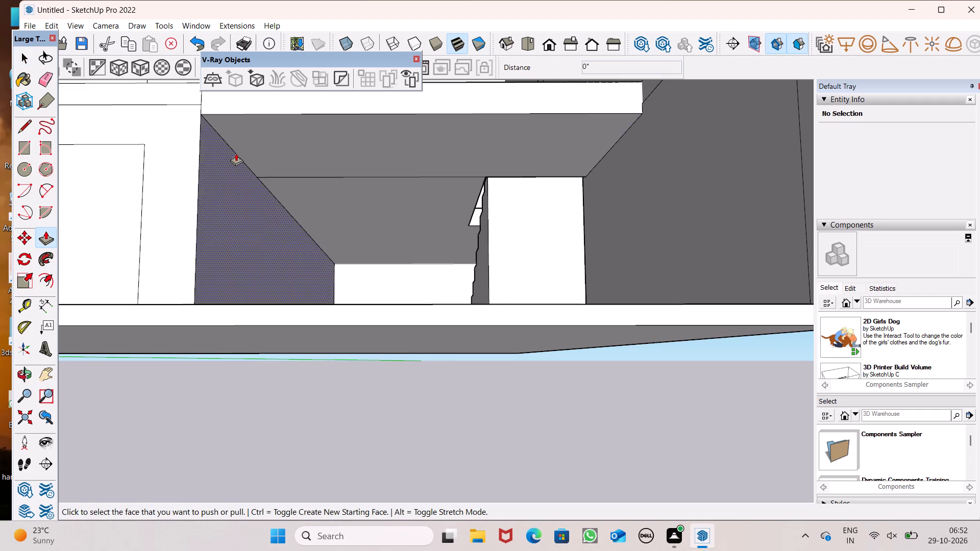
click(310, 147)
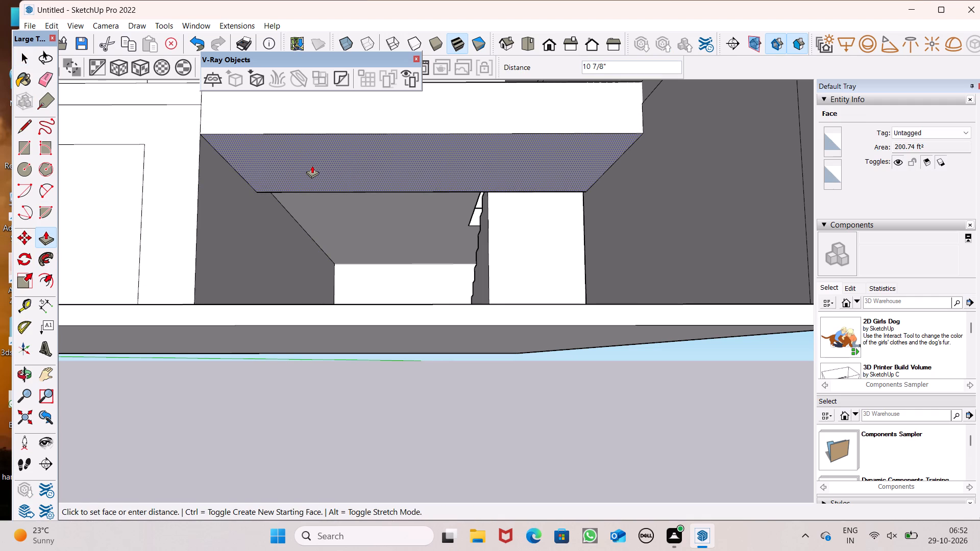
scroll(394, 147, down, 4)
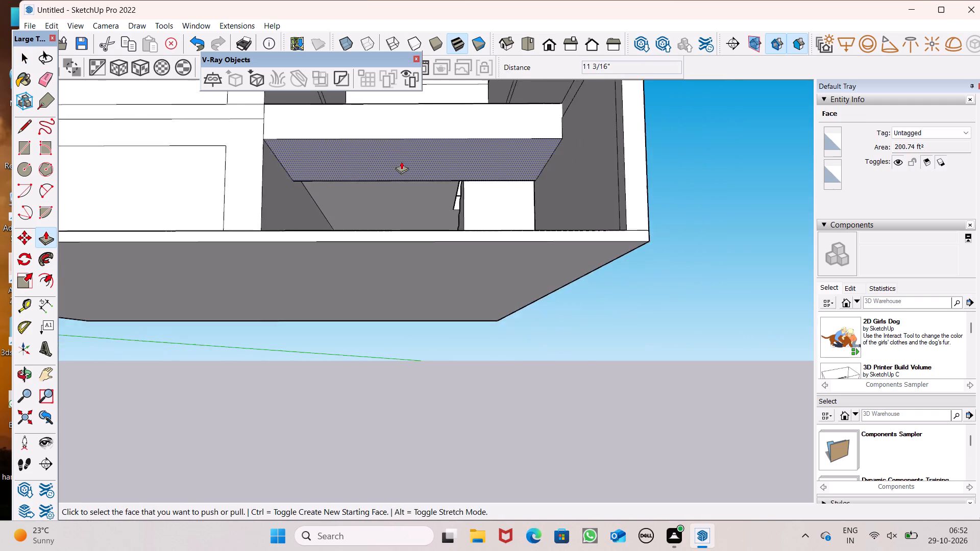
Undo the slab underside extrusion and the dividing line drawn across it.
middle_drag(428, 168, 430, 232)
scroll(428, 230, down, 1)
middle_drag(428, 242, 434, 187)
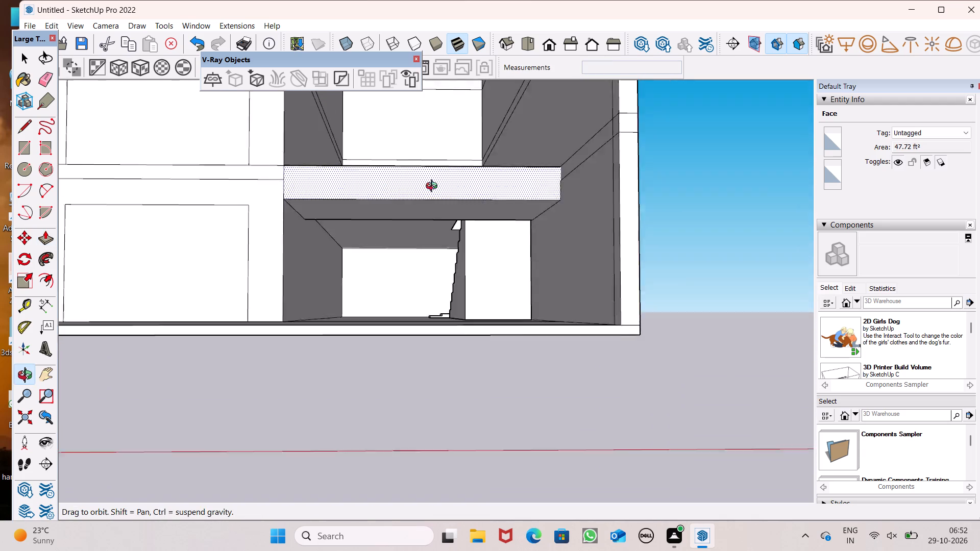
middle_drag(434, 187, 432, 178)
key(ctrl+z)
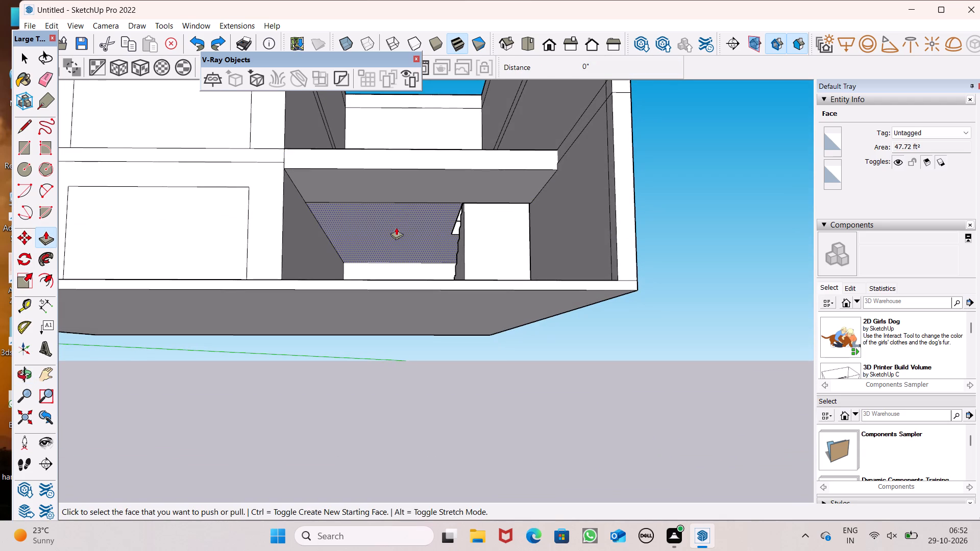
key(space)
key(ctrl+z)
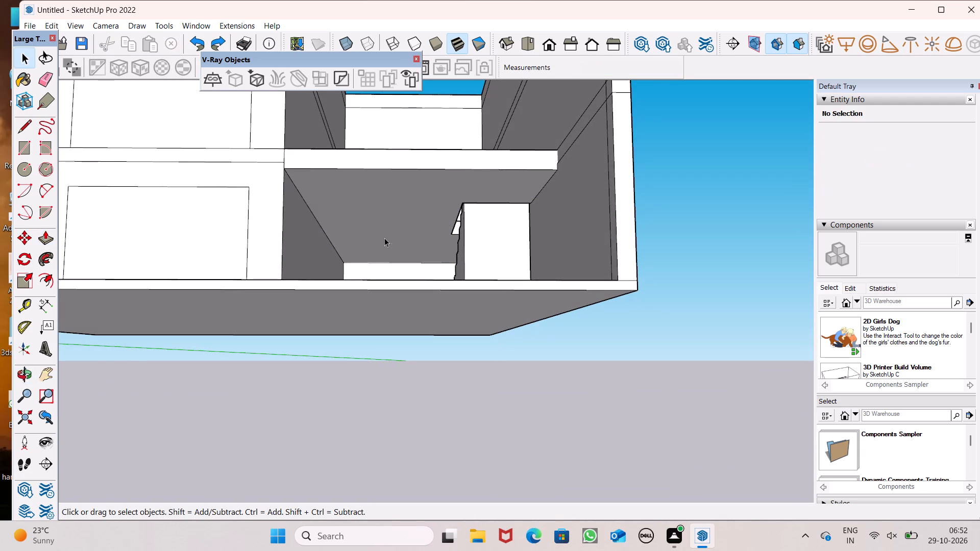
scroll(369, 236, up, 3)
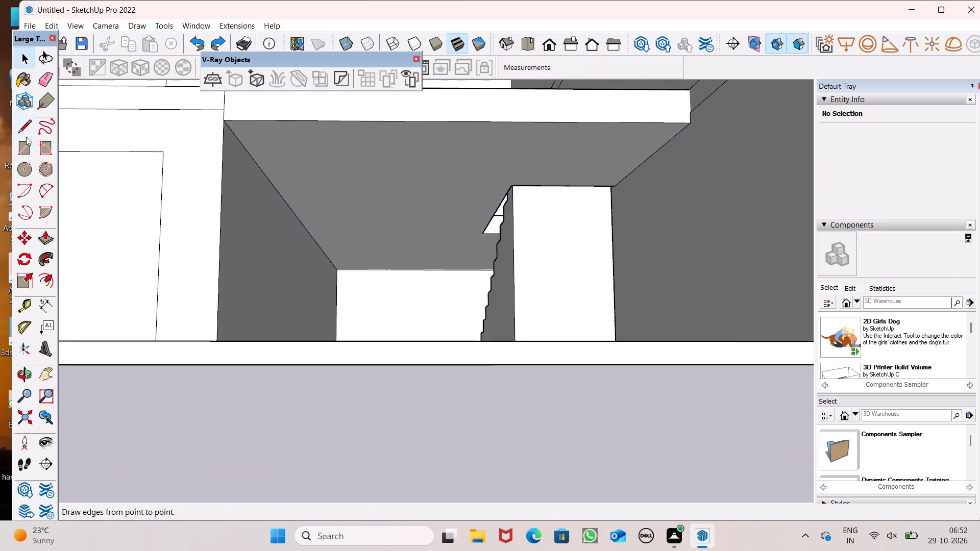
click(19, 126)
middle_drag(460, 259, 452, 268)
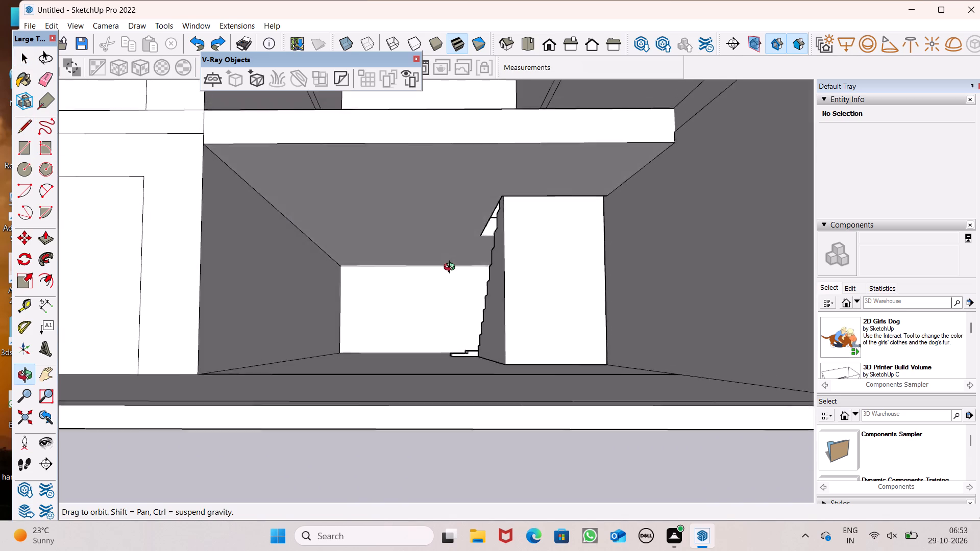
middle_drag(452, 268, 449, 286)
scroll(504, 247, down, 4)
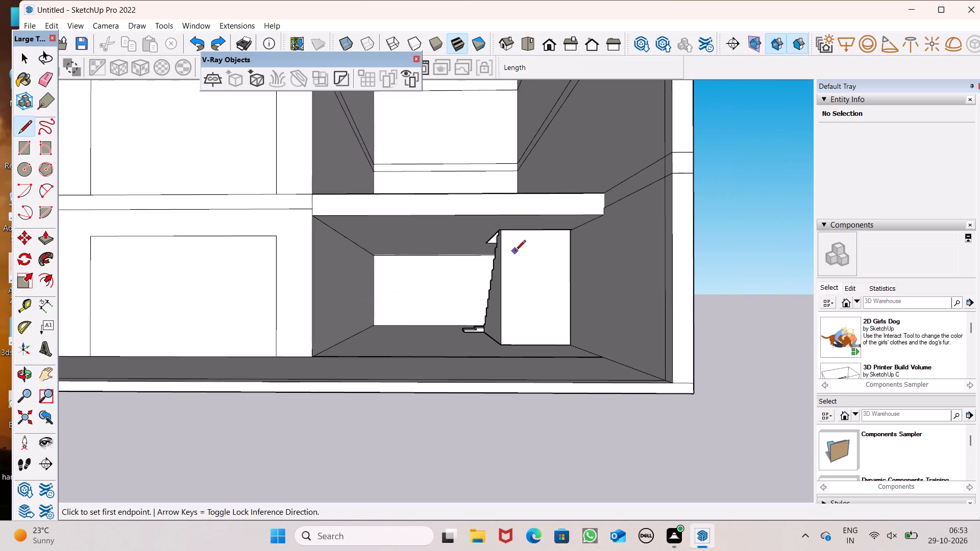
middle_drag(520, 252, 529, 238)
Pull the whole floor slab's underside slightly downward to thicken the slab beside the middle wall.
click(48, 237)
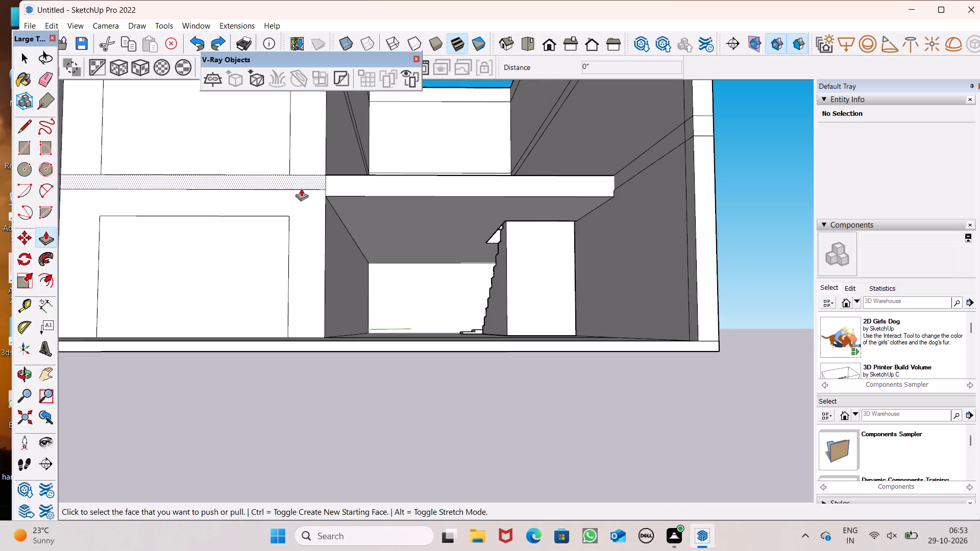
drag(374, 201, 377, 207)
Push/Pull the front edge face of the floor slab beside the middle wall by 4 1/2".
scroll(395, 179, down, 3)
middle_drag(433, 196, 433, 241)
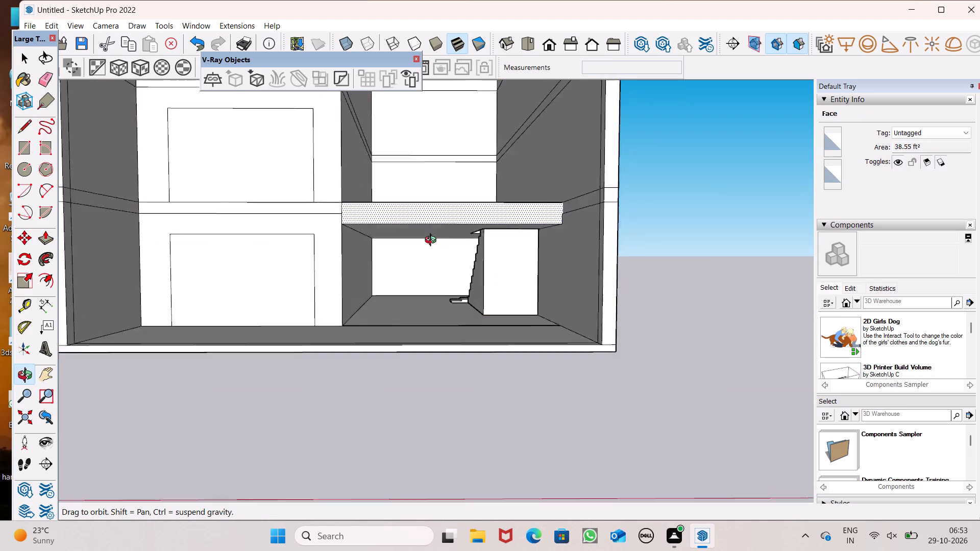
middle_drag(433, 241, 437, 232)
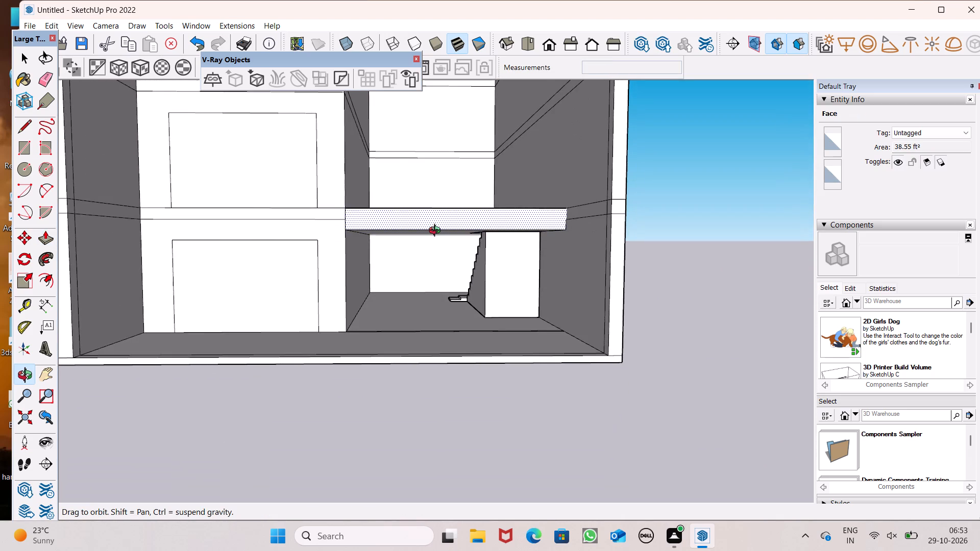
middle_drag(437, 232, 437, 188)
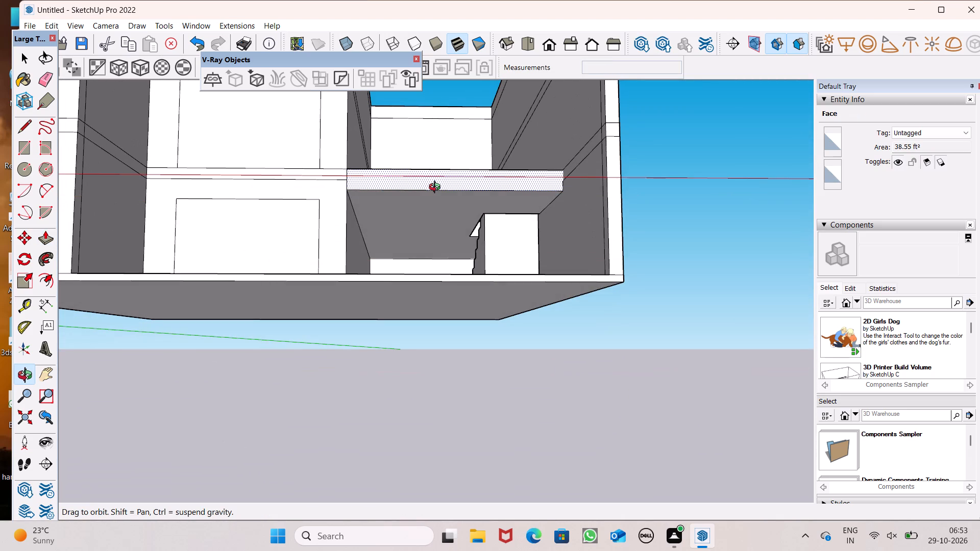
middle_drag(437, 188, 437, 277)
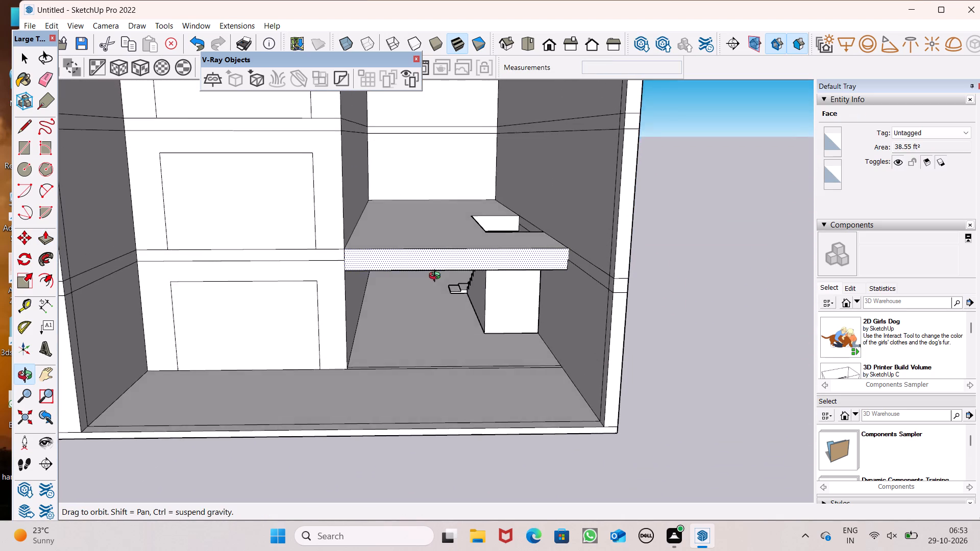
middle_drag(437, 277, 441, 309)
scroll(448, 287, down, 3)
scroll(448, 288, left, 1)
scroll(448, 288, down, 1)
scroll(448, 288, left, 1)
drag(420, 289, 388, 290)
scroll(388, 290, down, 3)
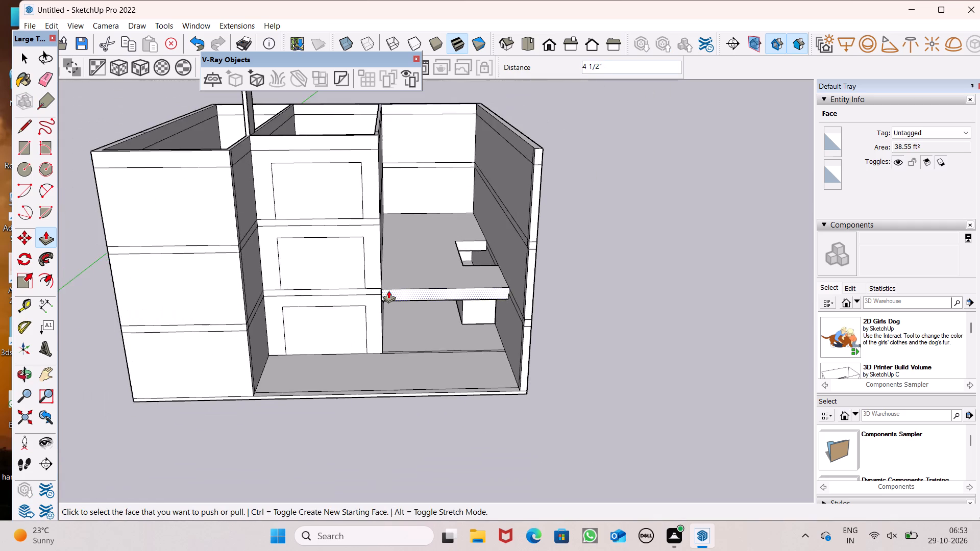
Pull the middle wall's band between the ground and middle storeys out 8' 13/16" as a projecting slab.
middle_drag(318, 315, 280, 331)
scroll(176, 303, up, 4)
middle_drag(359, 379, 359, 378)
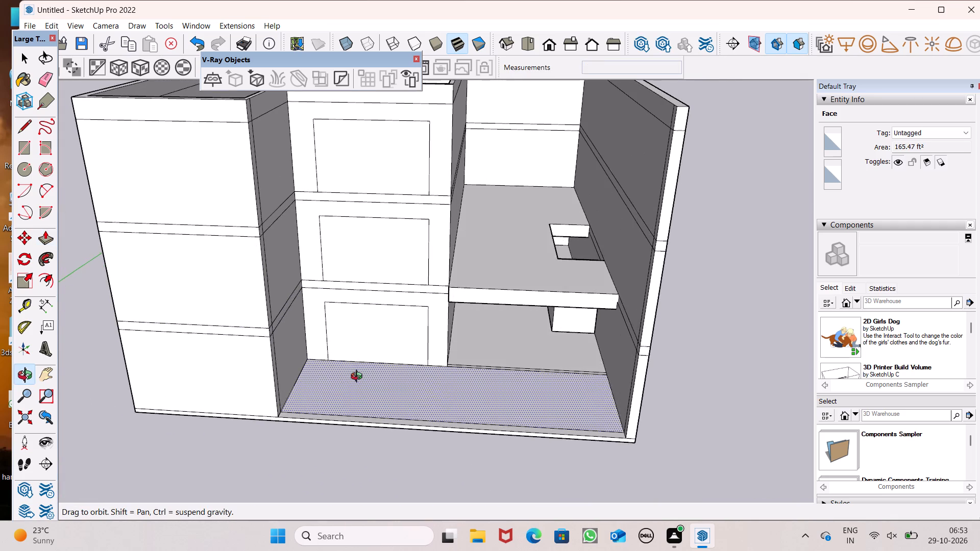
middle_drag(359, 378, 322, 369)
scroll(314, 354, up, 1)
middle_drag(351, 343, 340, 345)
scroll(329, 325, up, 6)
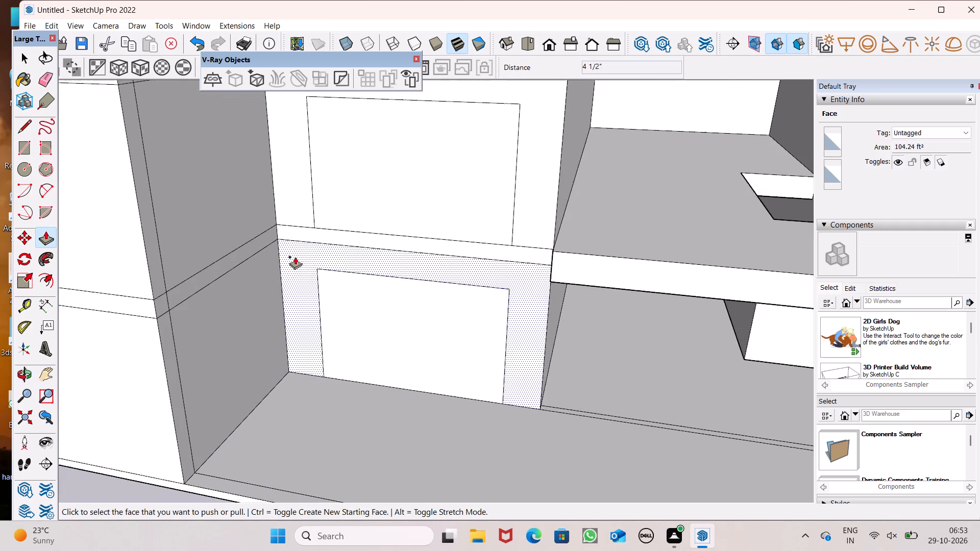
drag(296, 239, 207, 269)
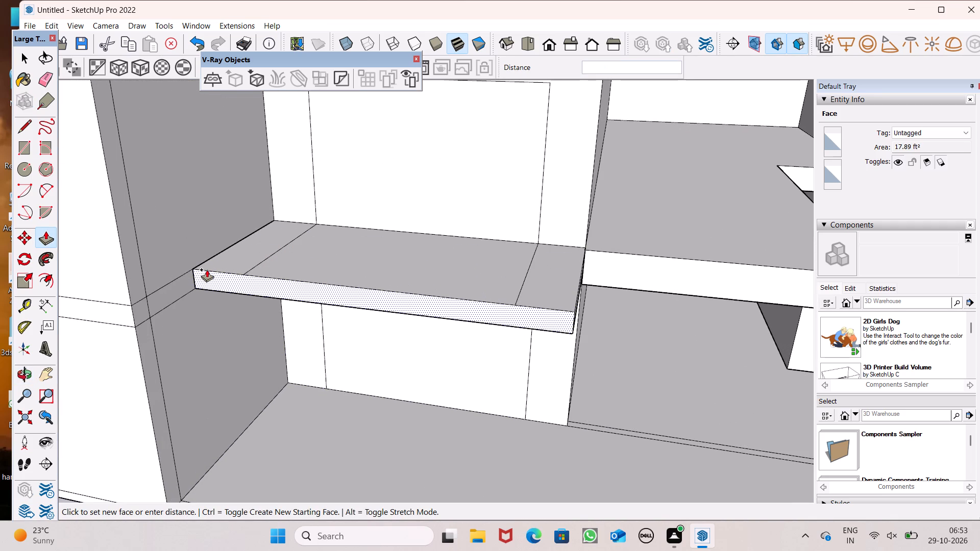
drag(207, 269, 208, 266)
Pull the middle wall's band between the middle and top storeys out 8' 13/16", matching the projecting slab below.
scroll(370, 279, down, 5)
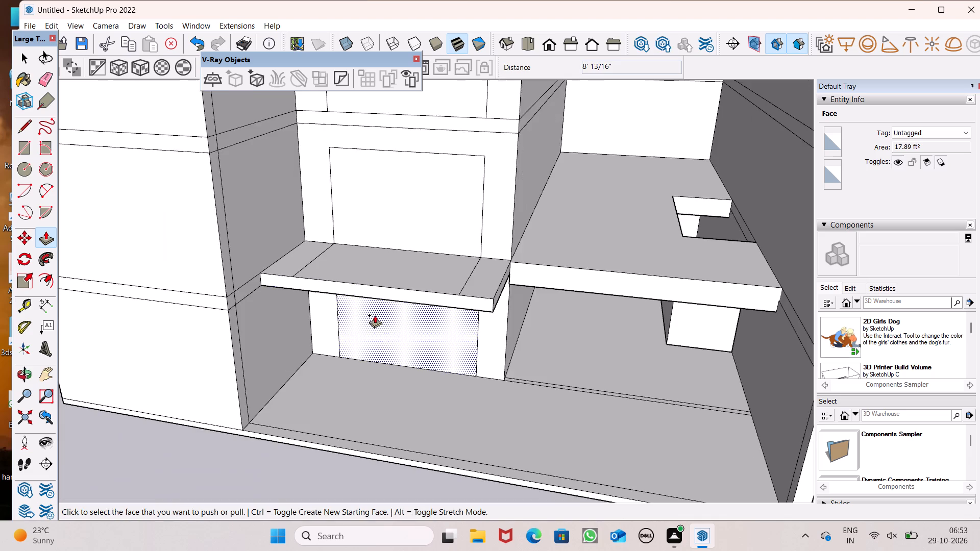
scroll(375, 315, down, 1)
middle_drag(392, 324, 374, 434)
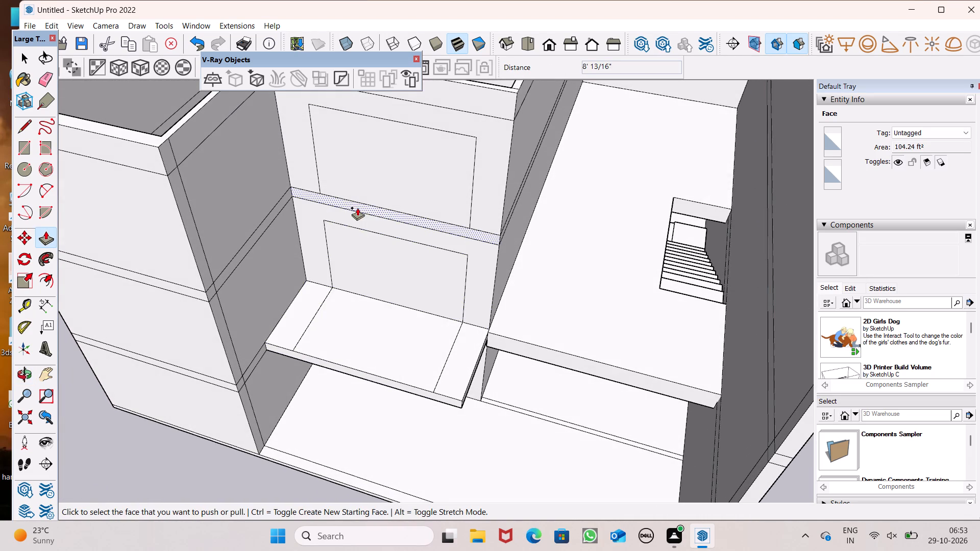
drag(356, 208, 454, 400)
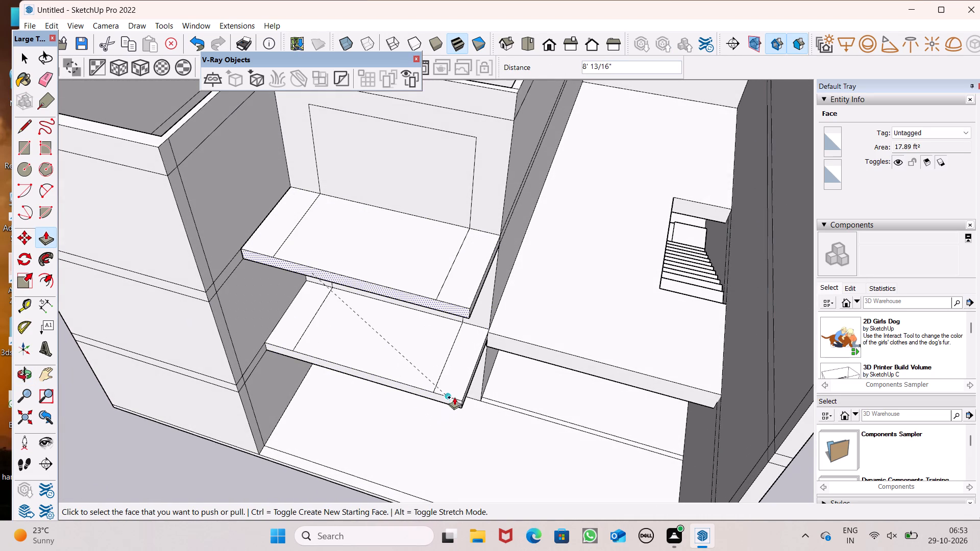
scroll(436, 309, down, 6)
middle_drag(489, 354, 488, 299)
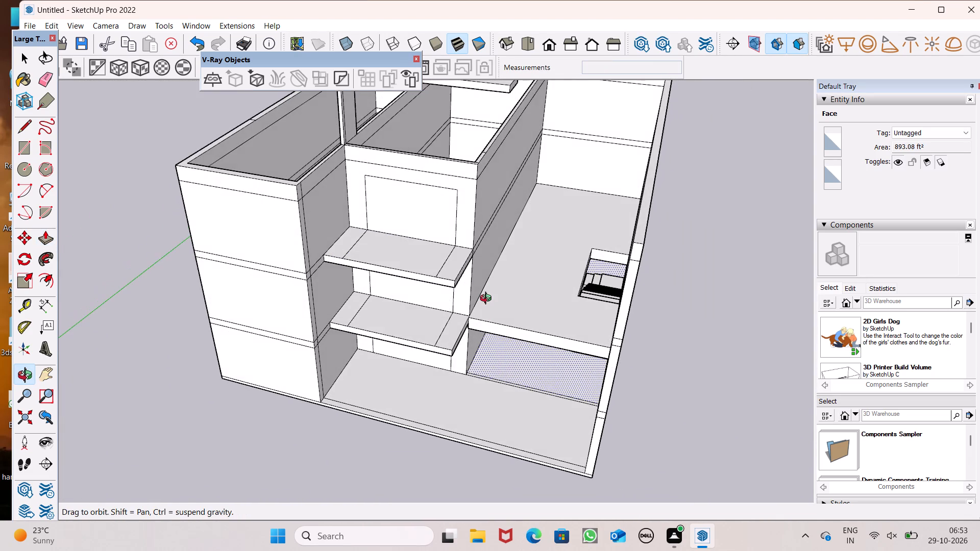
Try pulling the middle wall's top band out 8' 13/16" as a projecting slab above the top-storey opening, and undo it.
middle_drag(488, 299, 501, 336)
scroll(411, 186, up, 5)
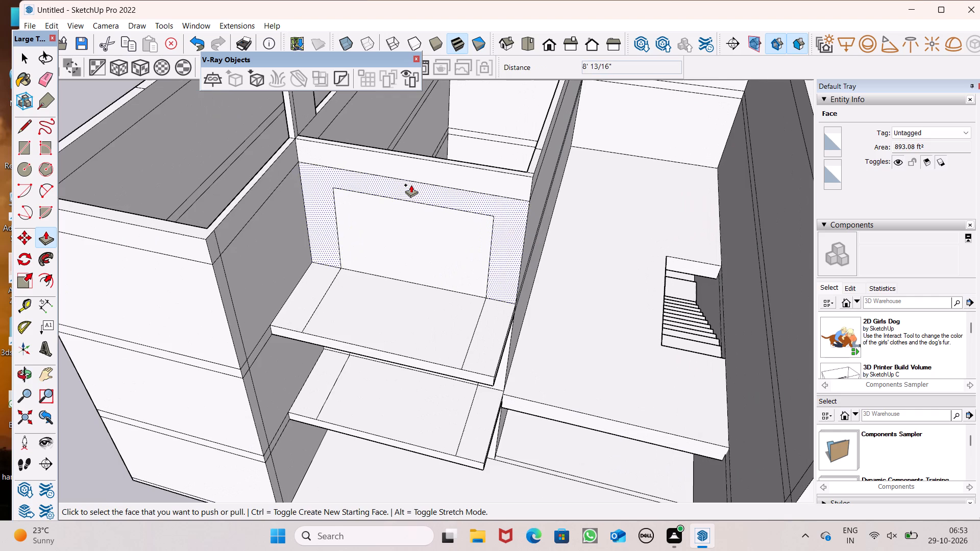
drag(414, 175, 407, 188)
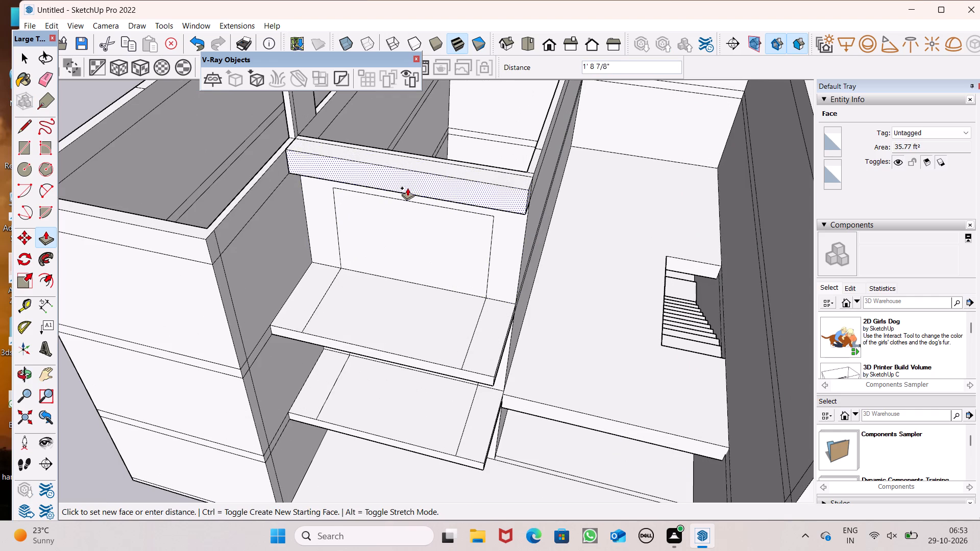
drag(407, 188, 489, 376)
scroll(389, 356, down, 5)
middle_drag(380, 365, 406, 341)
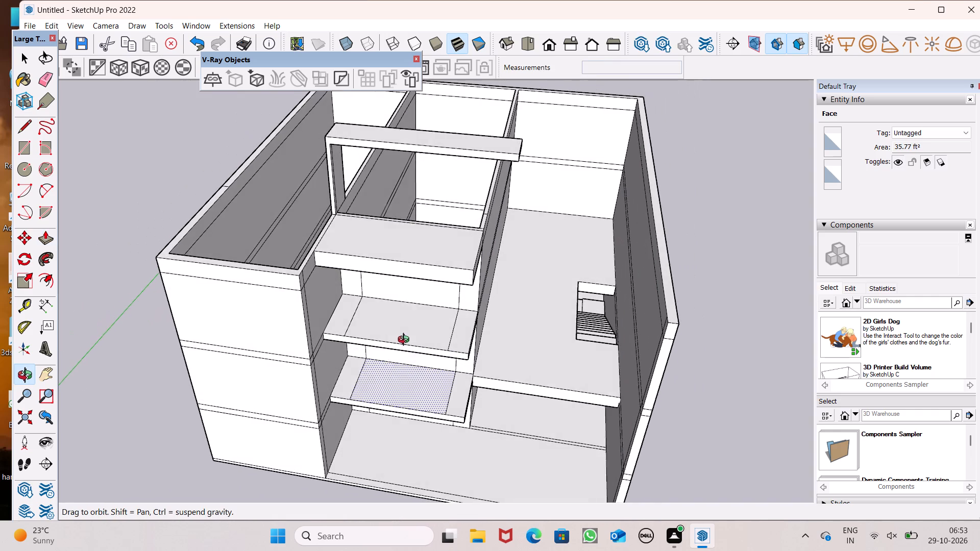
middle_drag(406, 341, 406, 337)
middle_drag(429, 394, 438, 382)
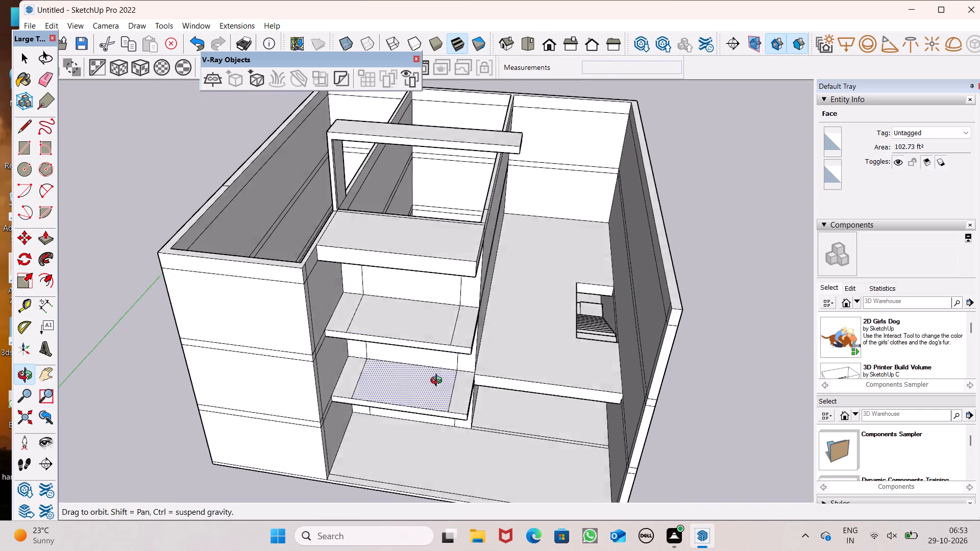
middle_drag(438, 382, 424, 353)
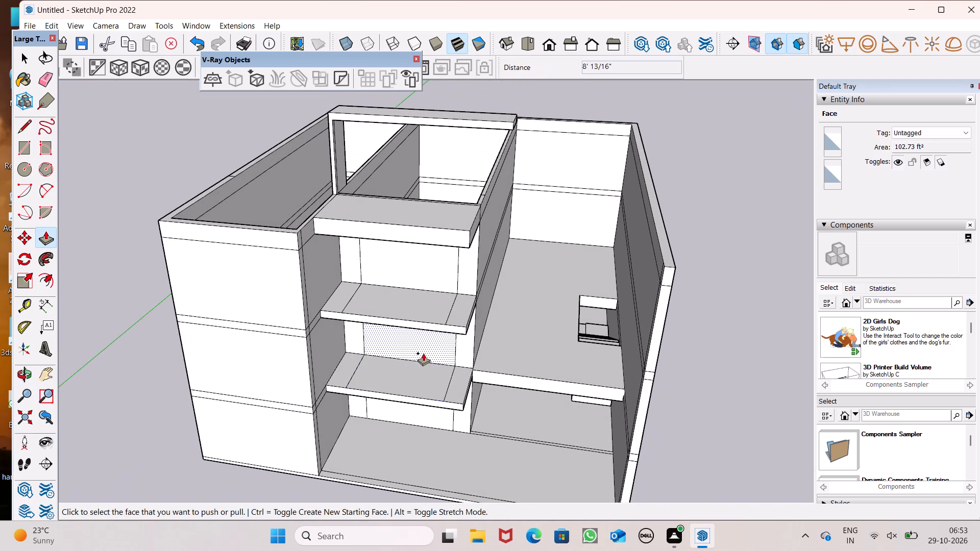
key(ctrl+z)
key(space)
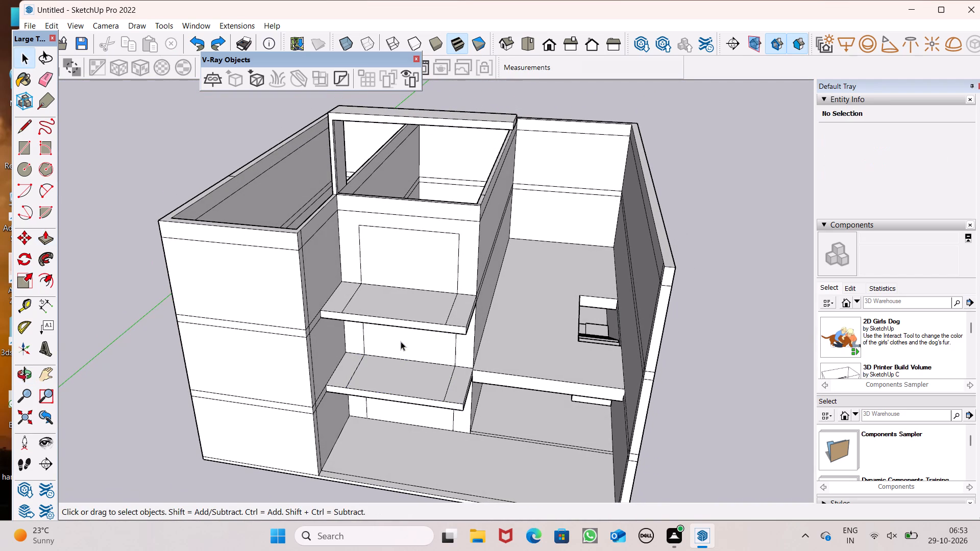
Erase the leftover seam lines running across the top faces of the two projecting slabs.
middle_drag(465, 393, 502, 367)
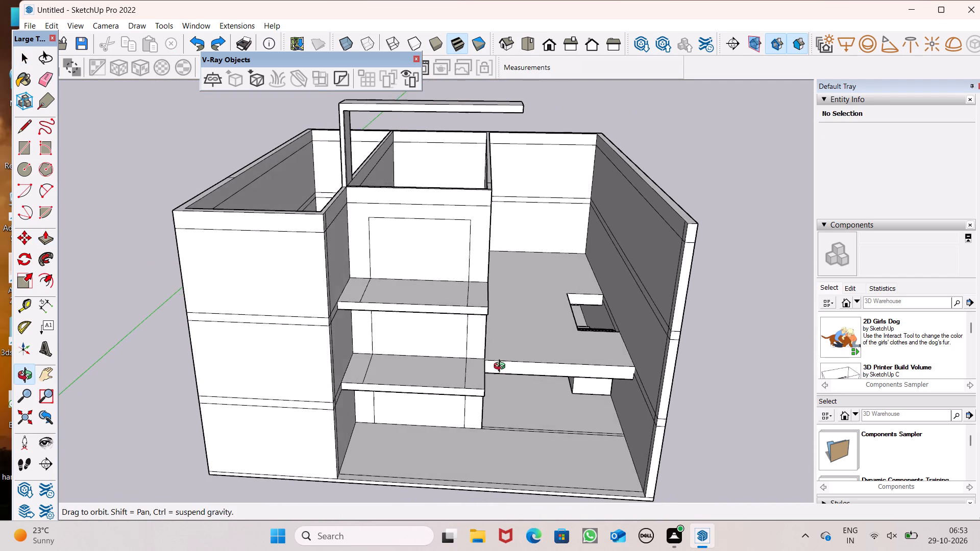
middle_drag(502, 367, 507, 357)
scroll(466, 282, up, 1)
scroll(391, 239, down, 4)
middle_drag(419, 272, 441, 341)
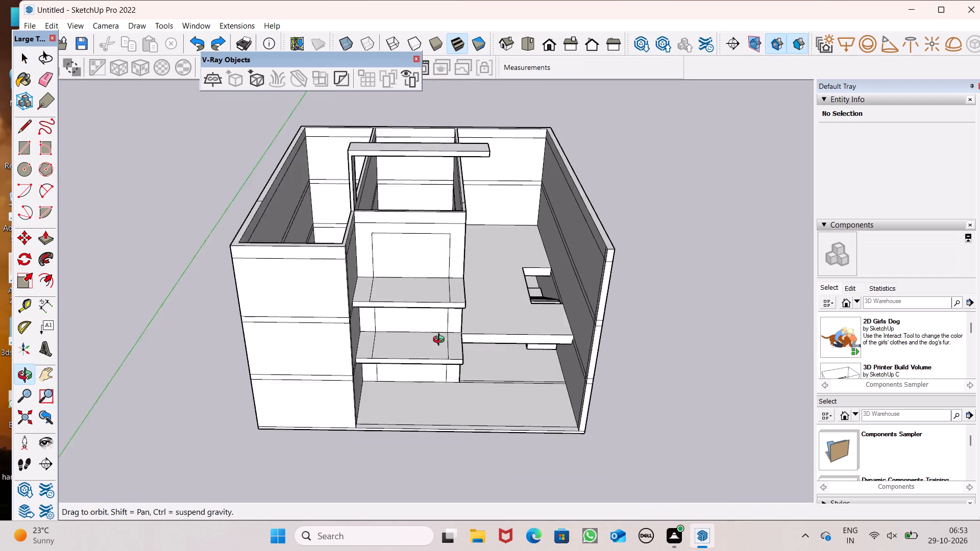
middle_drag(441, 341, 445, 349)
scroll(482, 296, up, 6)
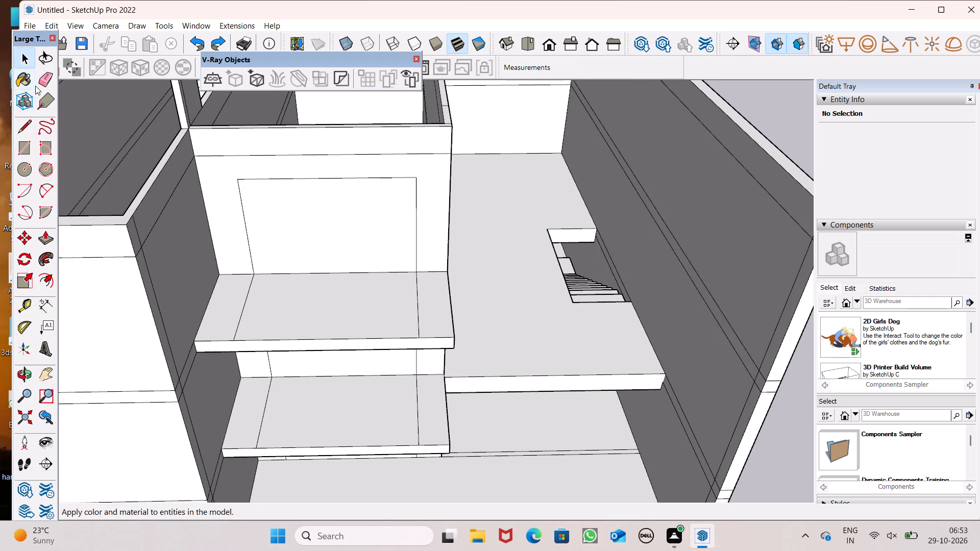
click(44, 82)
scroll(228, 269, up, 5)
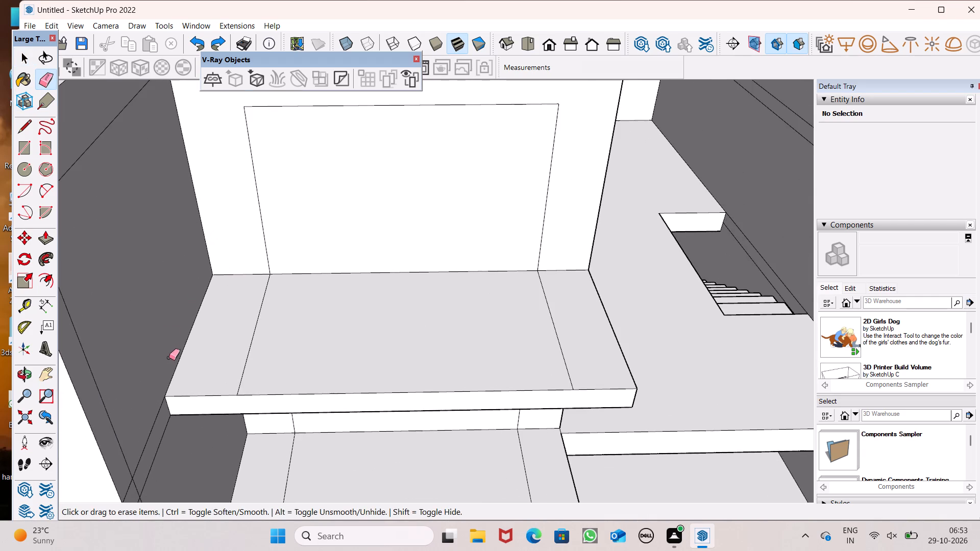
scroll(170, 362, up, 5)
drag(276, 396, 285, 393)
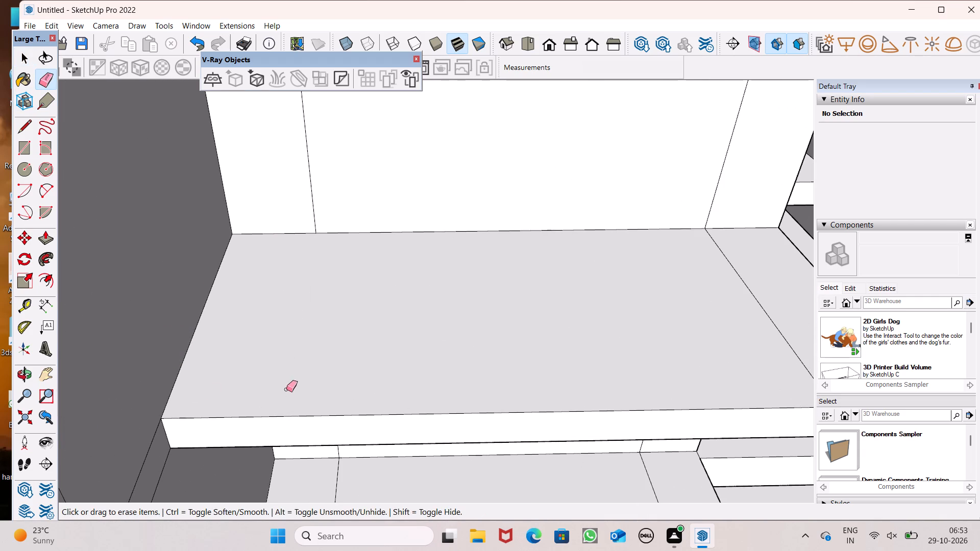
scroll(246, 361, down, 6)
drag(569, 365, 565, 370)
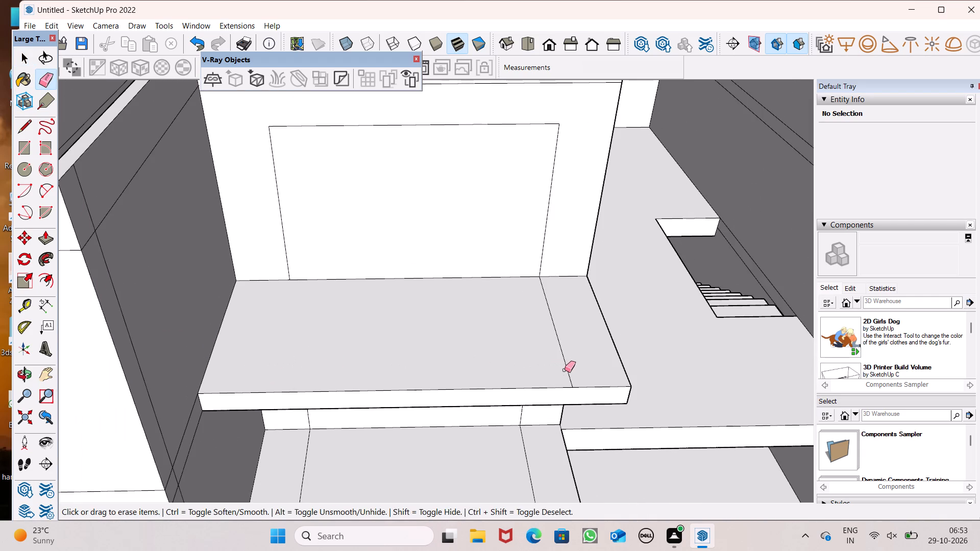
drag(565, 370, 561, 370)
scroll(491, 293, down, 5)
scroll(511, 412, up, 2)
drag(523, 415, 523, 416)
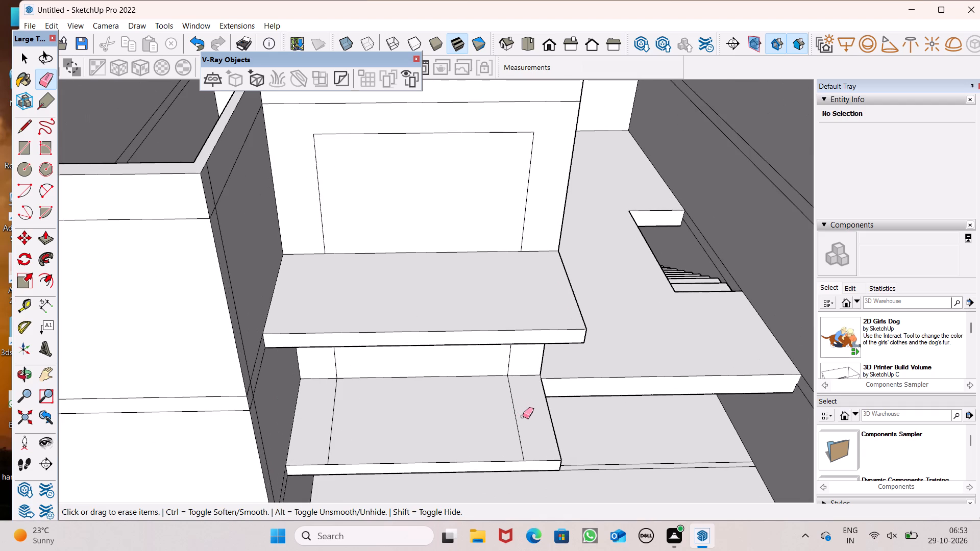
drag(523, 416, 513, 424)
scroll(468, 349, down, 3)
scroll(407, 417, up, 5)
click(350, 420)
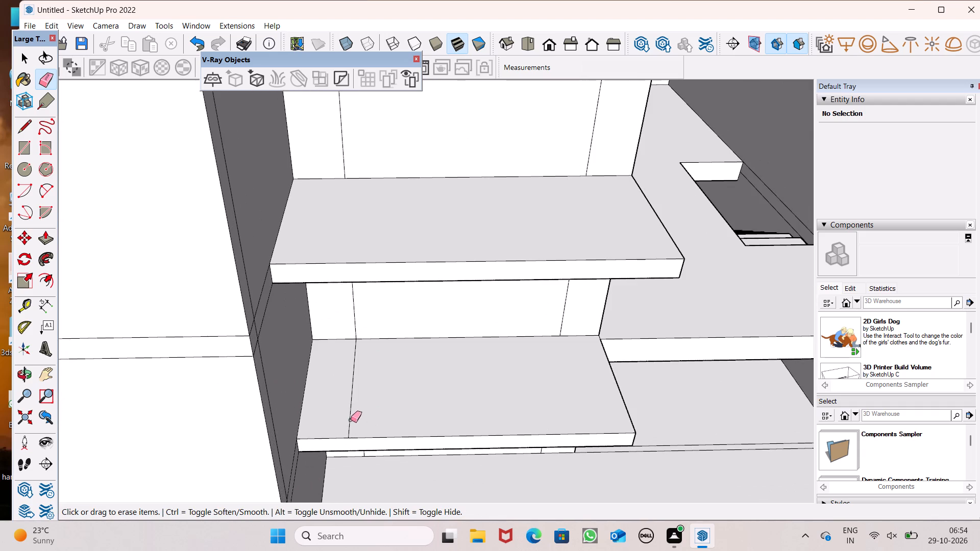
Push the ground-storey rectangle on the middle wall's front back 6" to cut an opening through the wall.
scroll(378, 387, down, 6)
middle_drag(402, 440, 383, 283)
scroll(402, 429, up, 1)
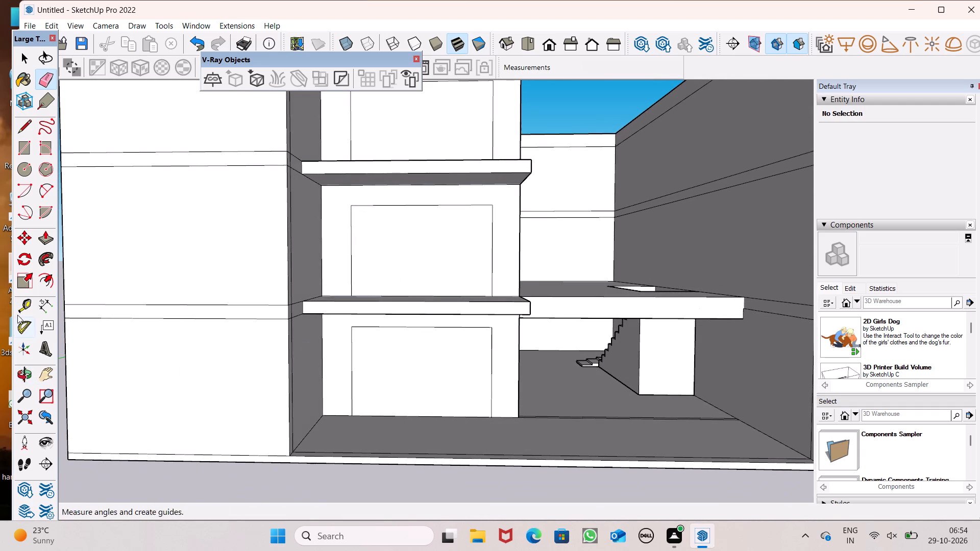
click(47, 238)
middle_drag(424, 408, 424, 403)
scroll(429, 407, up, 5)
drag(354, 402, 361, 387)
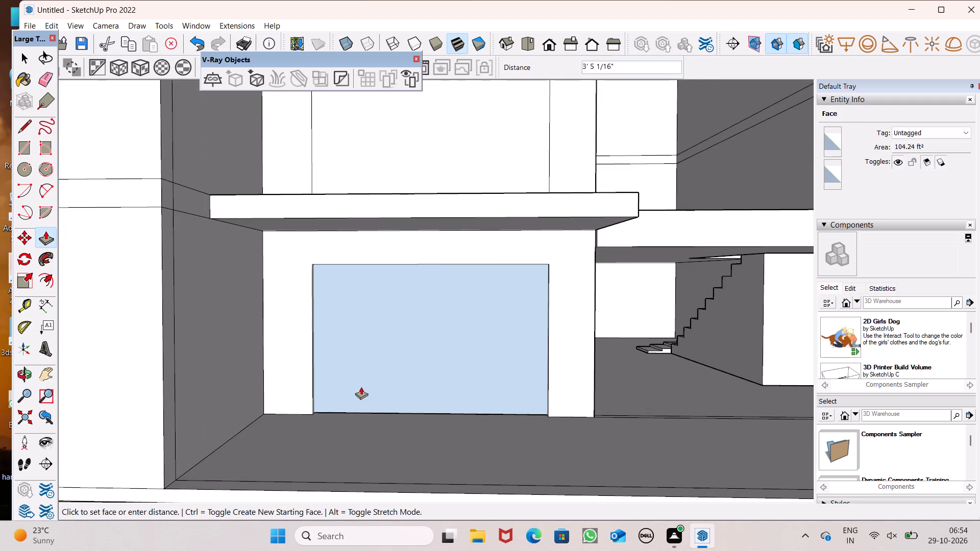
drag(361, 387, 408, 373)
Push the middle-storey rectangle above the lower projecting slab back 6" to cut an opening through the wall.
scroll(394, 432, down, 5)
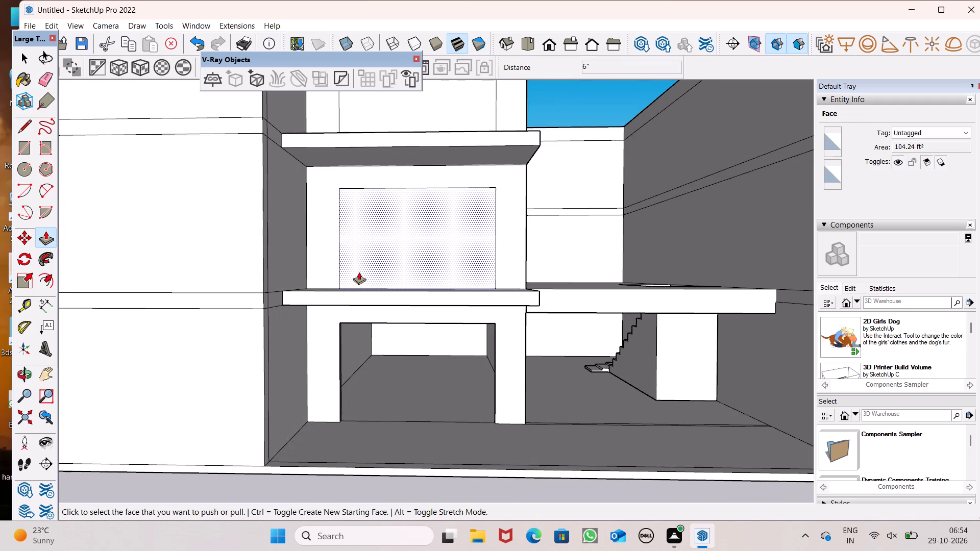
scroll(444, 260, down, 4)
middle_drag(520, 277, 518, 312)
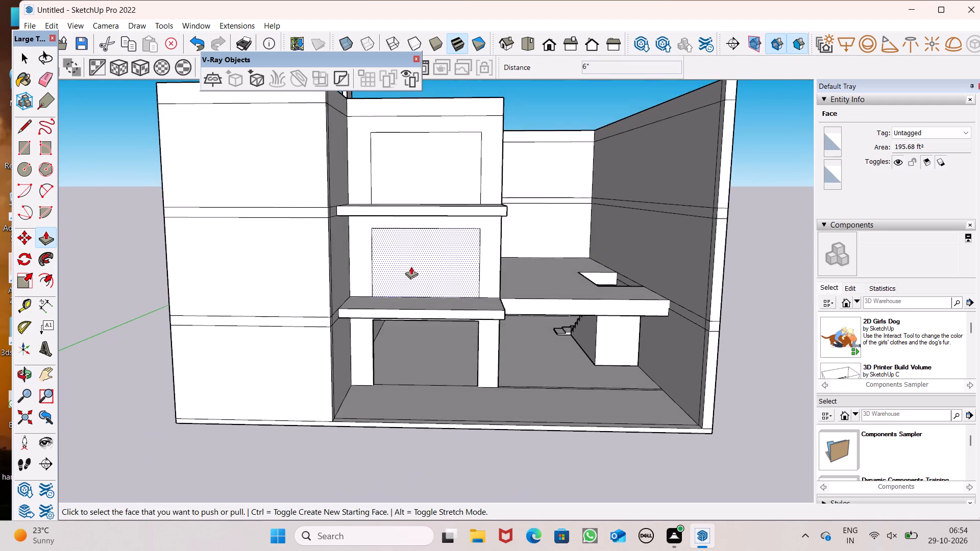
scroll(411, 266, up, 7)
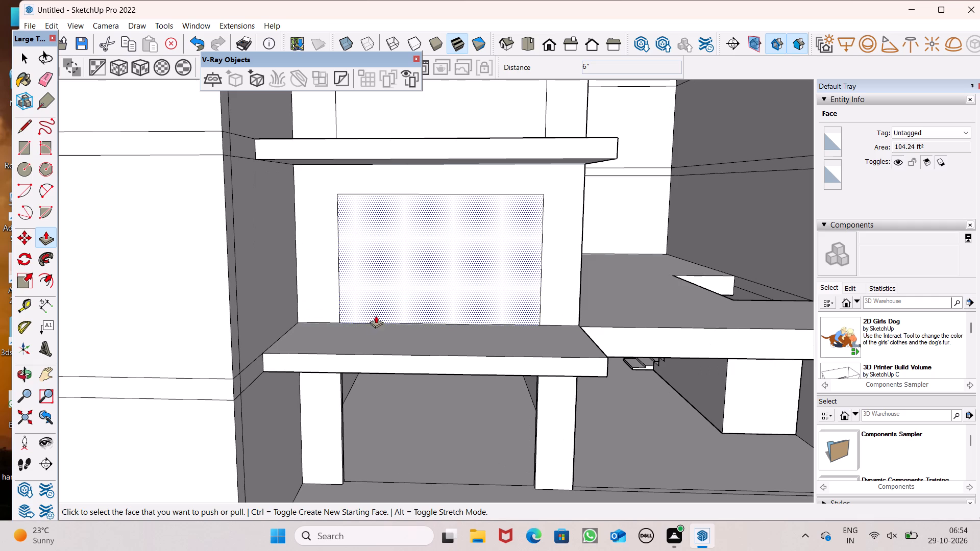
drag(373, 320, 460, 296)
Push the top-storey rectangle above the upper projecting slab back 6" to cut an opening through the wall.
scroll(493, 315, down, 5)
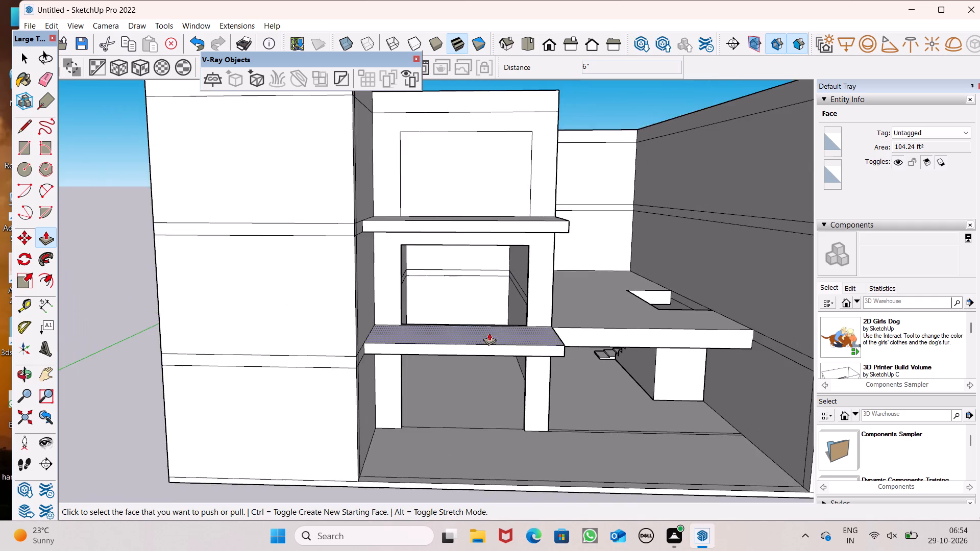
scroll(488, 332, down, 3)
middle_drag(494, 227, 478, 263)
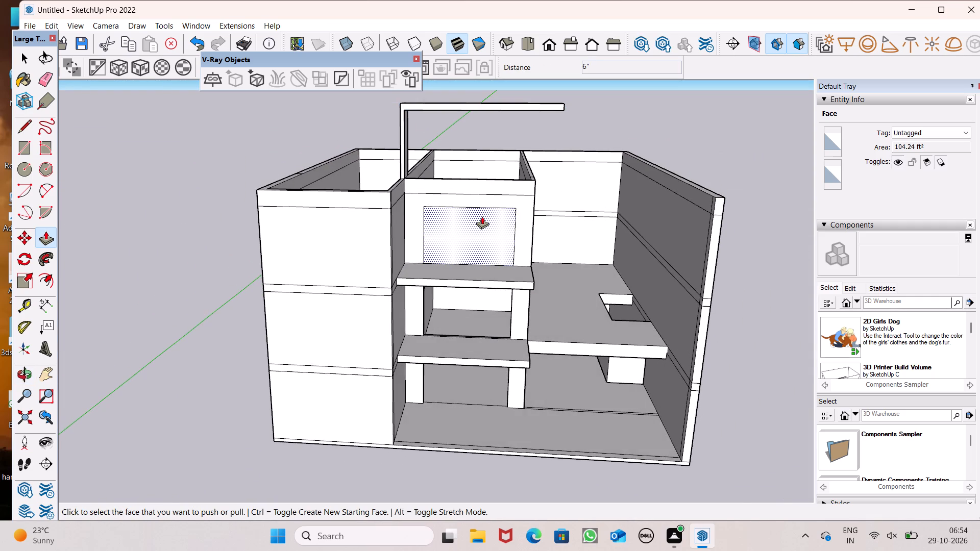
scroll(482, 216, up, 10)
scroll(476, 267, down, 1)
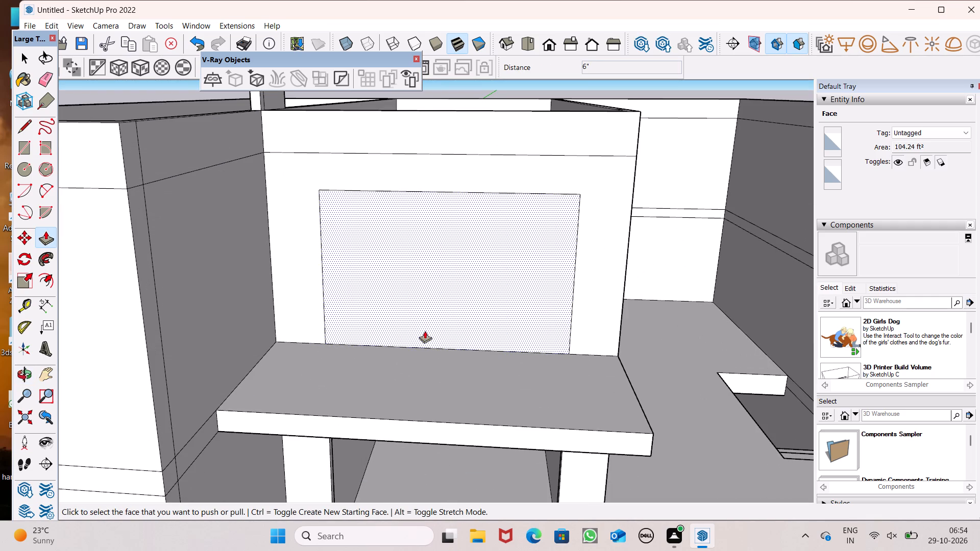
drag(407, 334, 492, 312)
Examine the building's front openings, projecting slabs and side bay from several angles.
scroll(429, 266, down, 4)
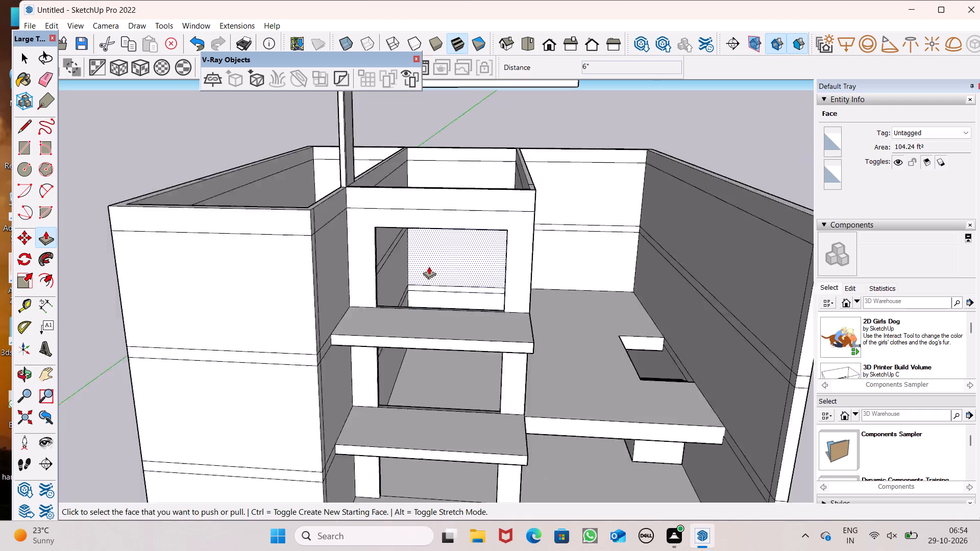
scroll(429, 266, down, 2)
middle_drag(488, 387, 431, 331)
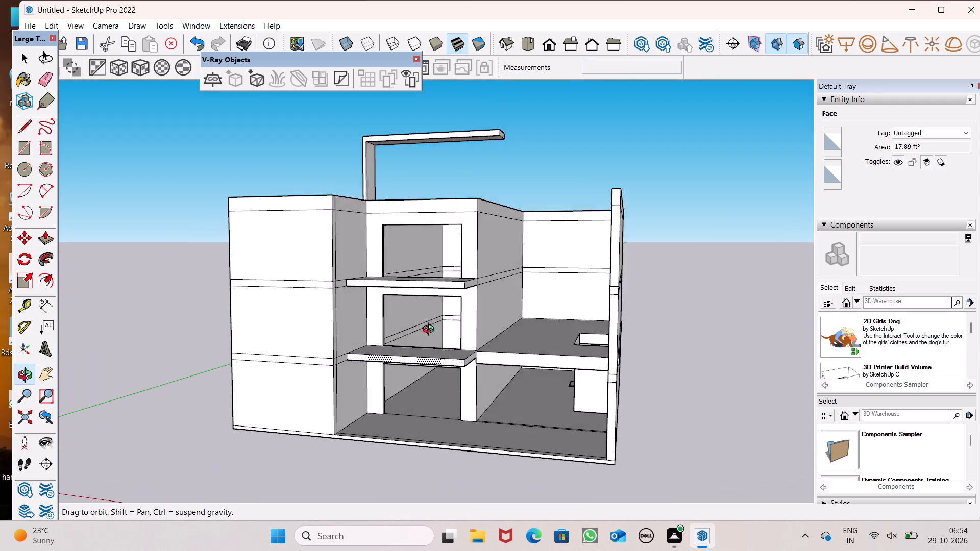
middle_drag(431, 331, 415, 339)
middle_drag(415, 339, 465, 350)
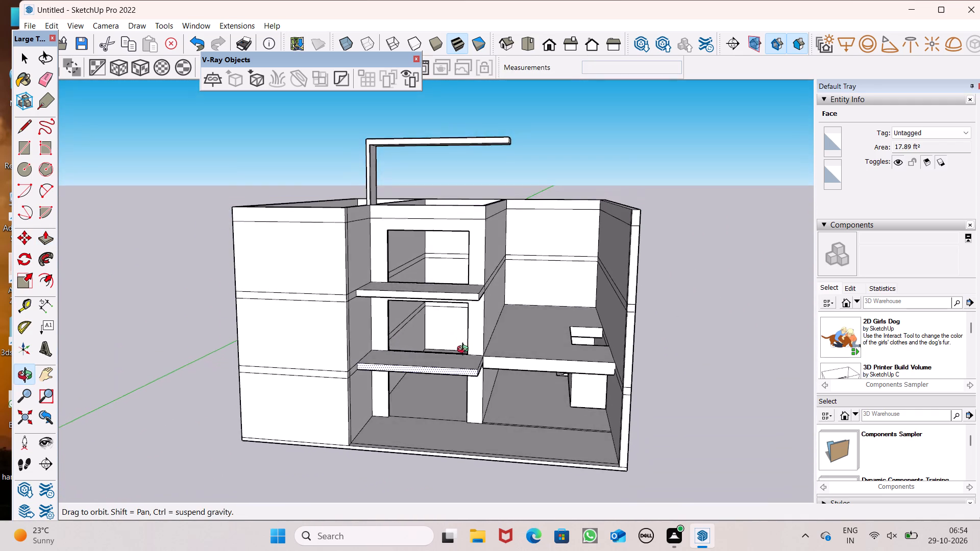
middle_drag(465, 350, 471, 367)
middle_drag(528, 360, 502, 374)
scroll(528, 360, up, 1)
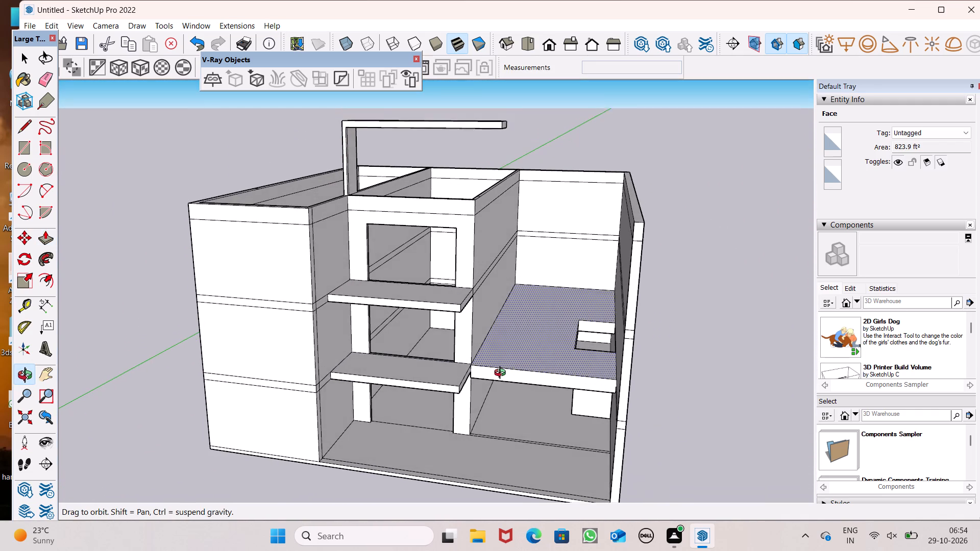
middle_drag(502, 374, 502, 375)
middle_drag(545, 383, 466, 427)
scroll(542, 414, up, 1)
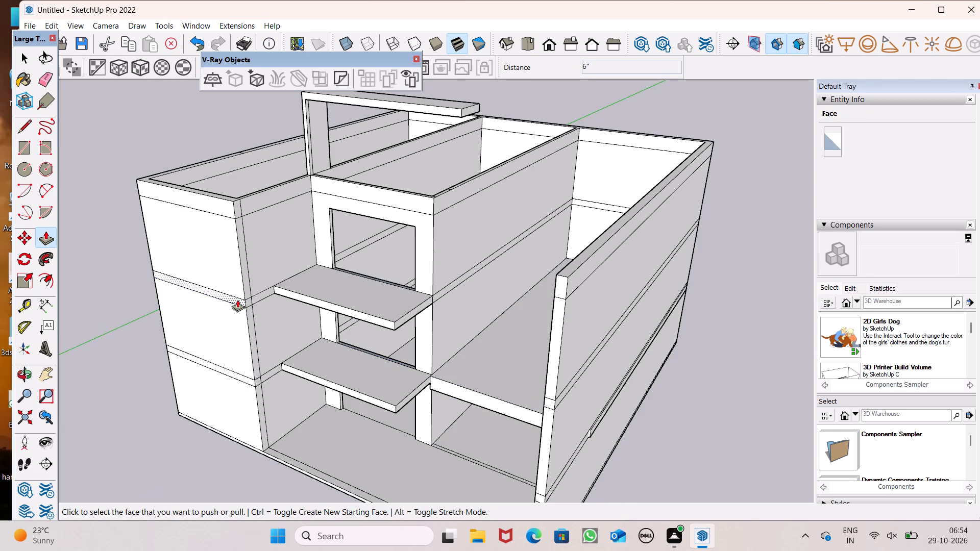
Draw a 23' vertical line down the middle wall's side face, just behind its front corner, from the wall top to the floor slab.
click(26, 129)
middle_drag(449, 311, 366, 411)
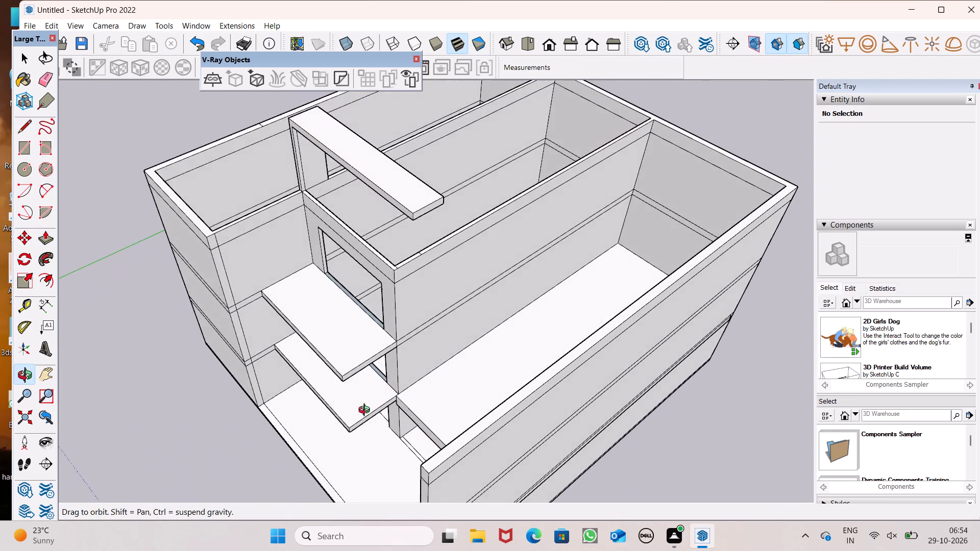
middle_drag(366, 411, 305, 431)
scroll(349, 320, up, 7)
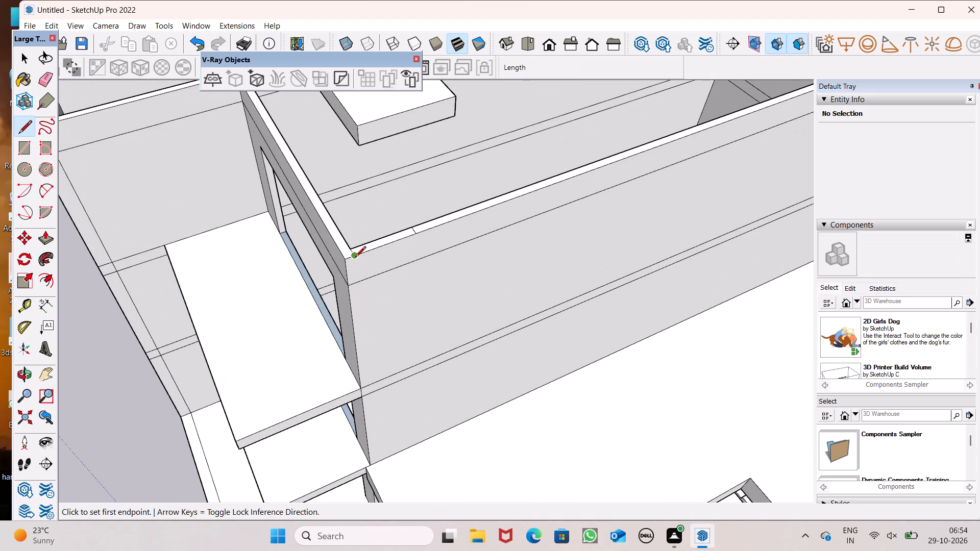
click(355, 257)
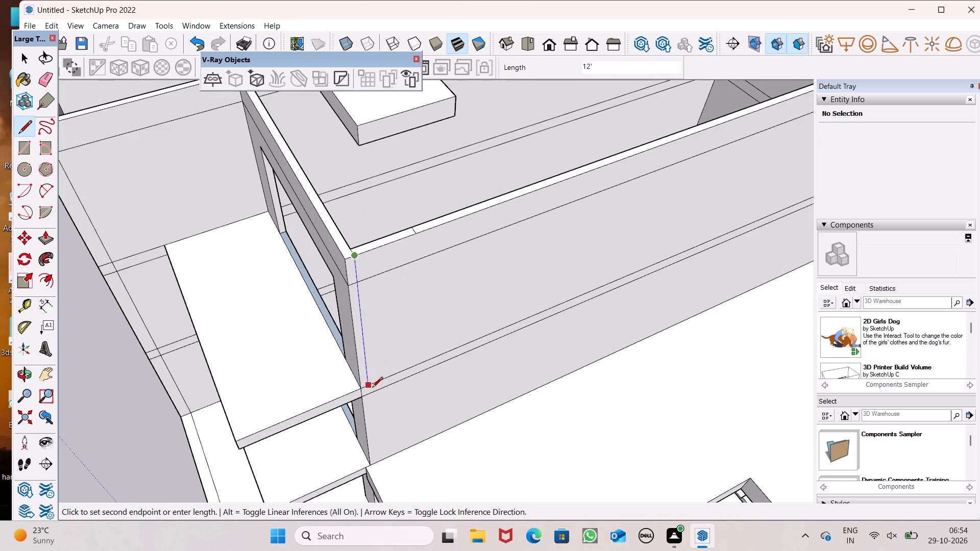
scroll(485, 302, down, 6)
scroll(440, 373, up, 7)
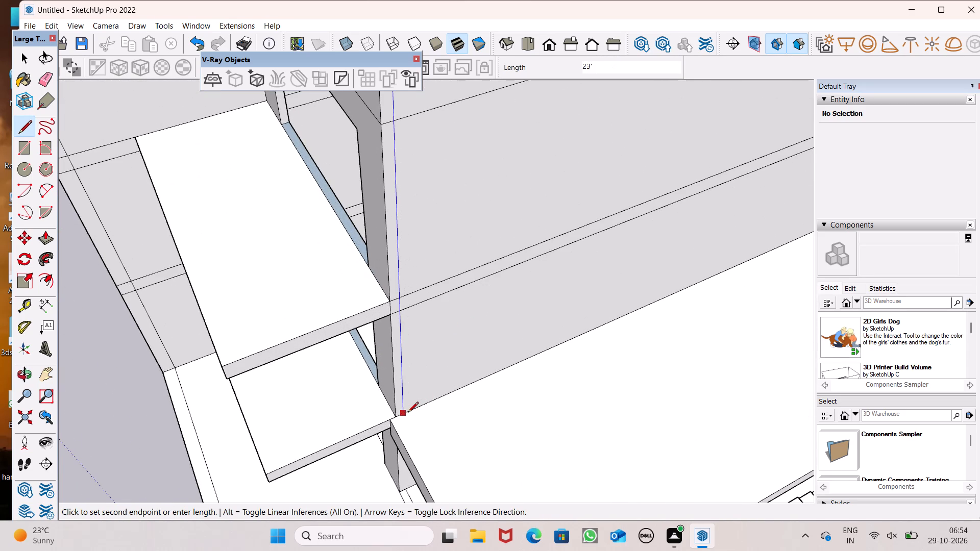
click(408, 413)
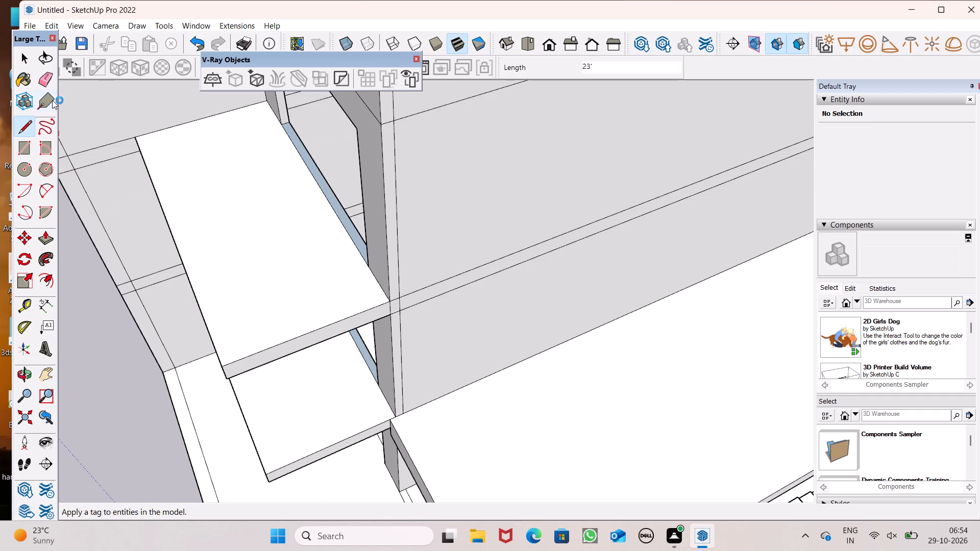
Erase the horizontal band edges crossing the narrow vertical strip at the front of the middle wall's side face.
click(42, 82)
scroll(351, 228, down, 5)
scroll(373, 182, up, 12)
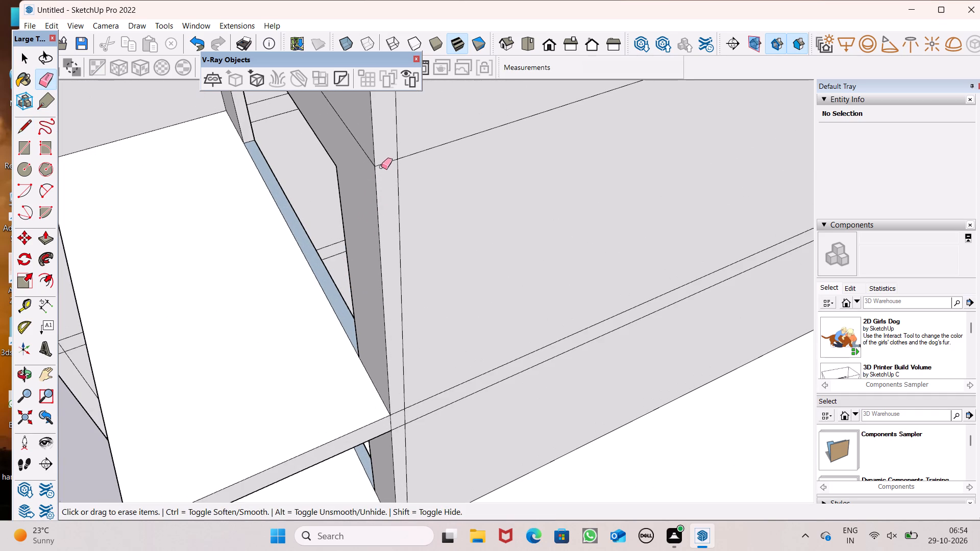
click(384, 161)
scroll(431, 145, down, 9)
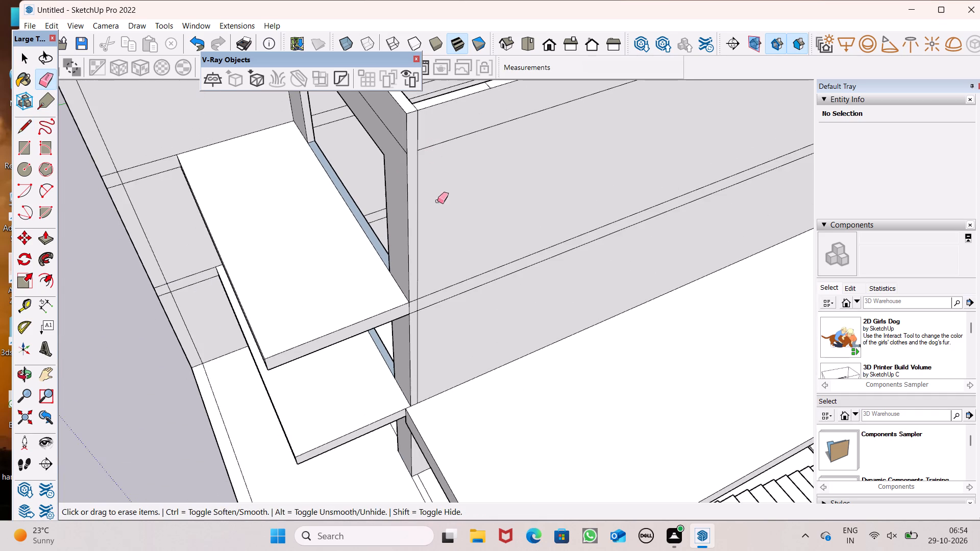
scroll(436, 271, up, 6)
scroll(409, 329, up, 10)
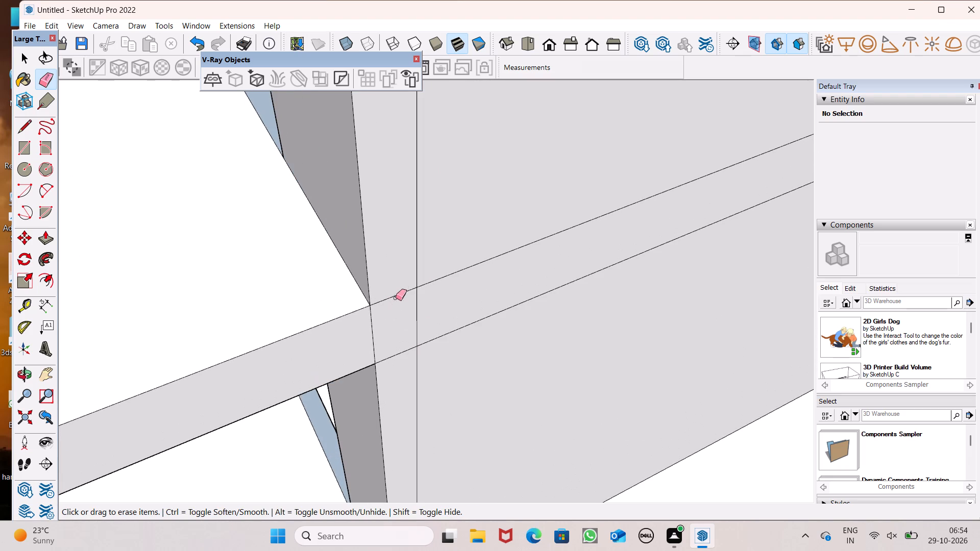
drag(402, 284, 406, 362)
scroll(398, 323, down, 7)
scroll(467, 223, down, 11)
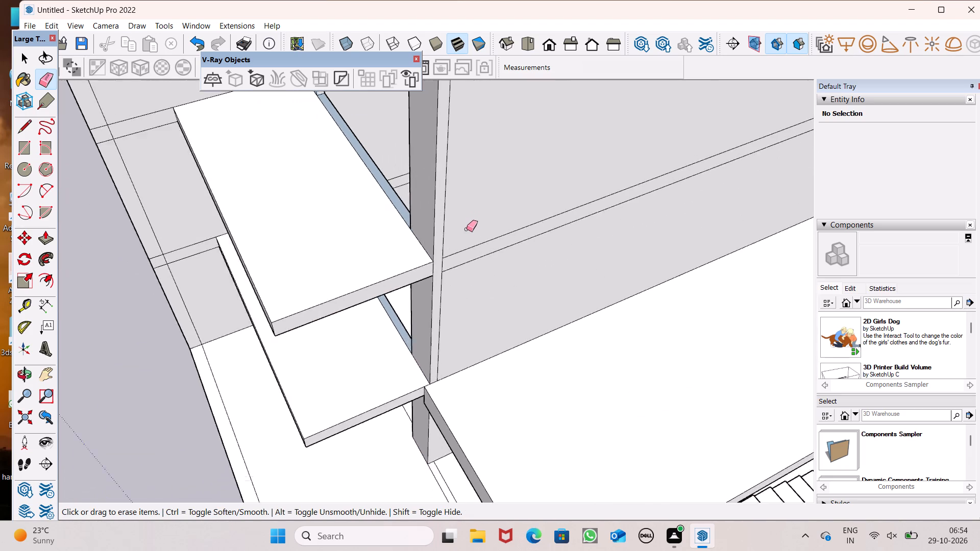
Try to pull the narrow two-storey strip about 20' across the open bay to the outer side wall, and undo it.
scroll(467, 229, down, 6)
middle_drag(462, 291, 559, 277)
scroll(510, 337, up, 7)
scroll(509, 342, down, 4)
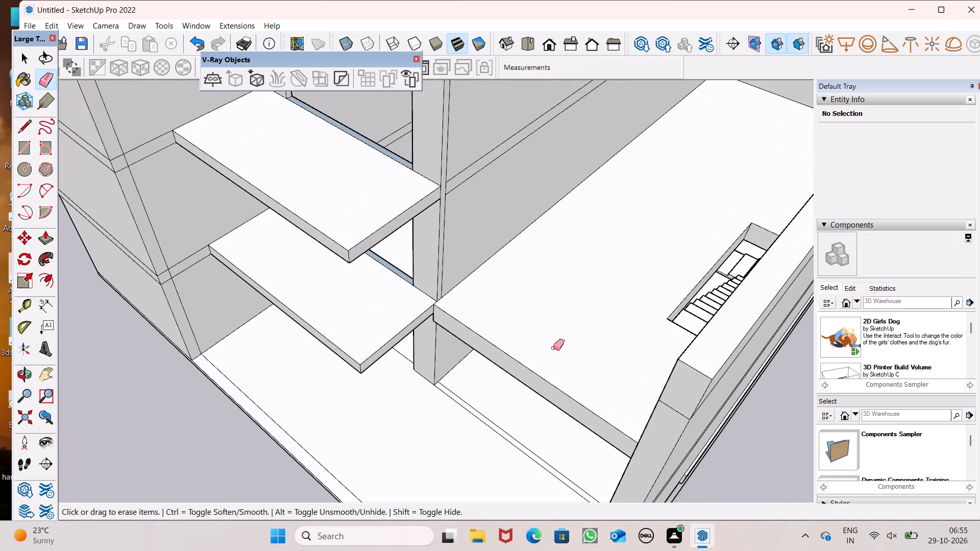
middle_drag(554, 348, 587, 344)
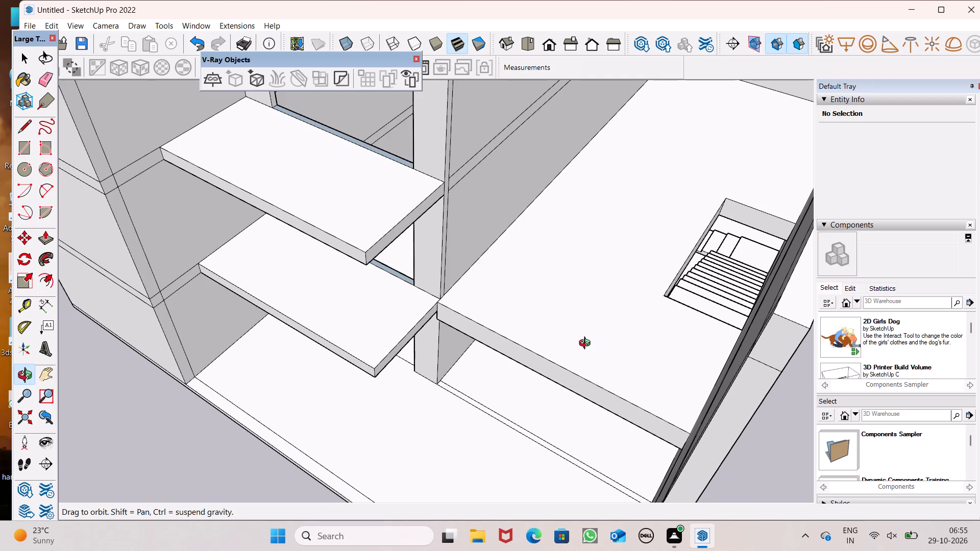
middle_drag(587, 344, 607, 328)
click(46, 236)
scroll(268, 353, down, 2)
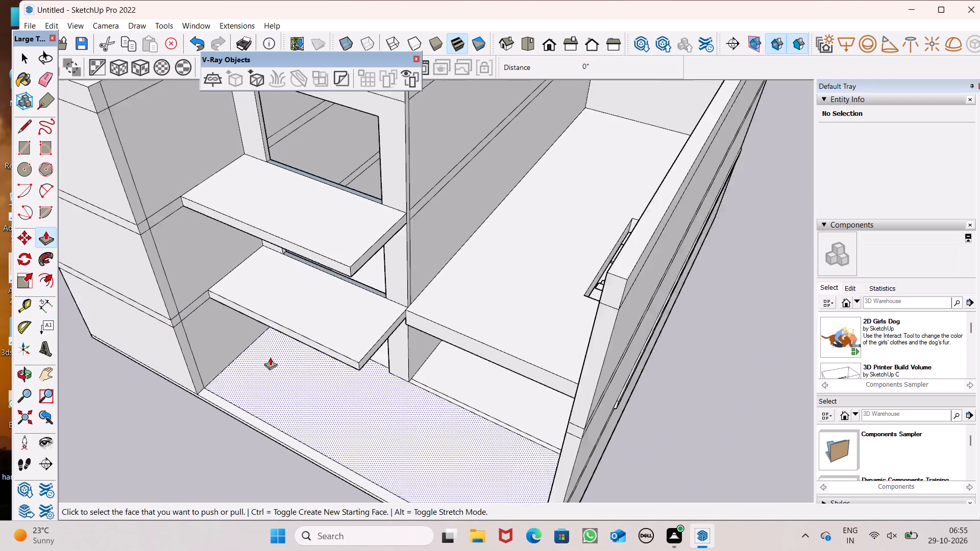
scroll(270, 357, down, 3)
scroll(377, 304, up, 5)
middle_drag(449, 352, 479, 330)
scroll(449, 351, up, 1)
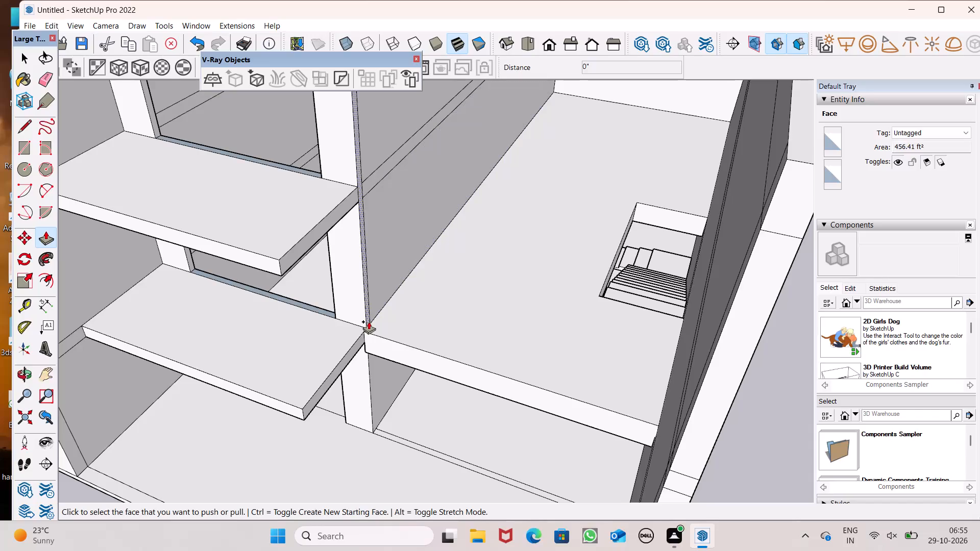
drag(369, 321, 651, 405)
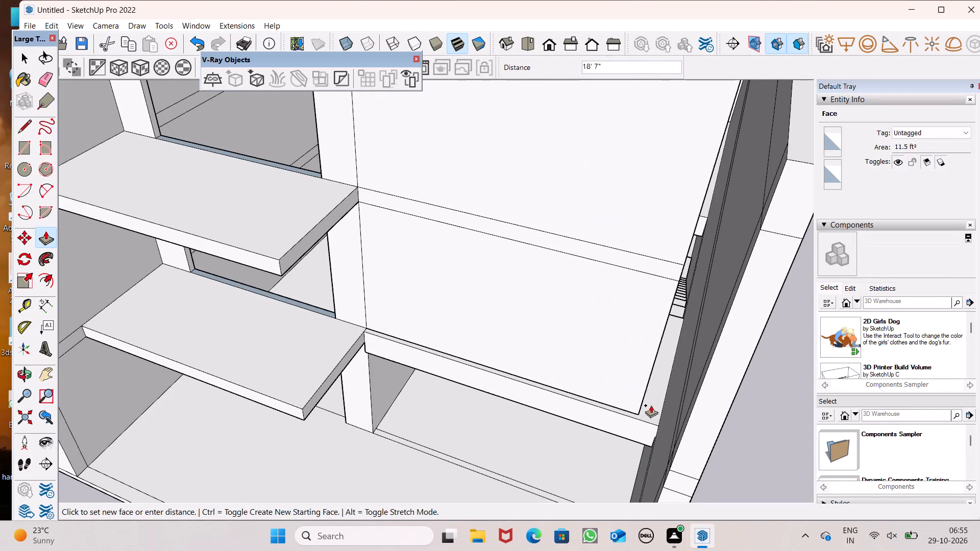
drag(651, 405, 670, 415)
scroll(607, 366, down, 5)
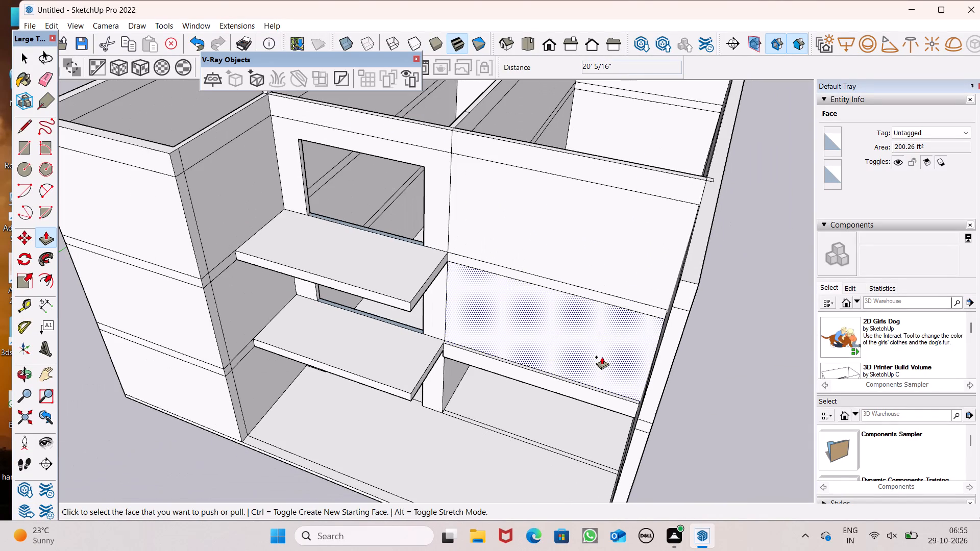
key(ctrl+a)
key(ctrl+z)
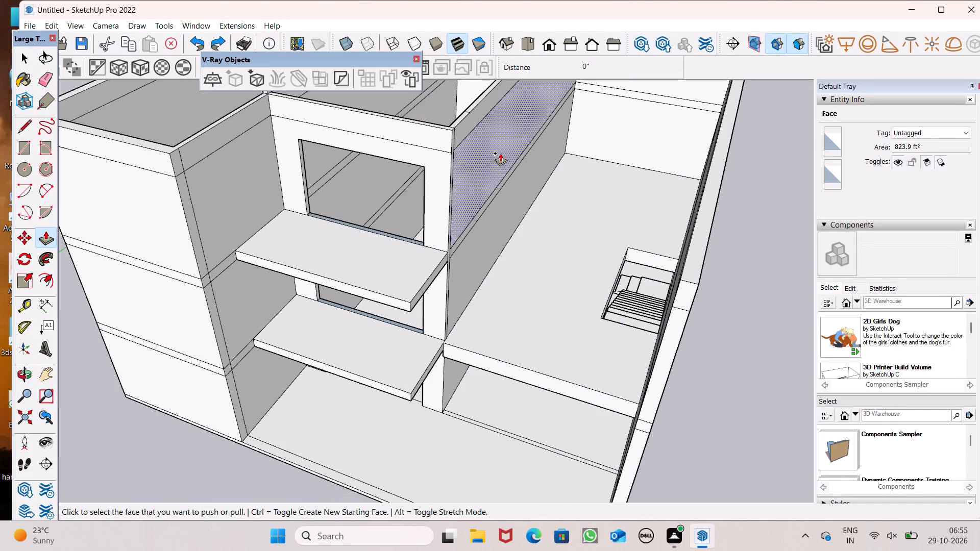
Pull the narrow strip about 19' 7" across the open bay to the outer side wall, closing the upper two storeys' front.
drag(453, 142, 496, 160)
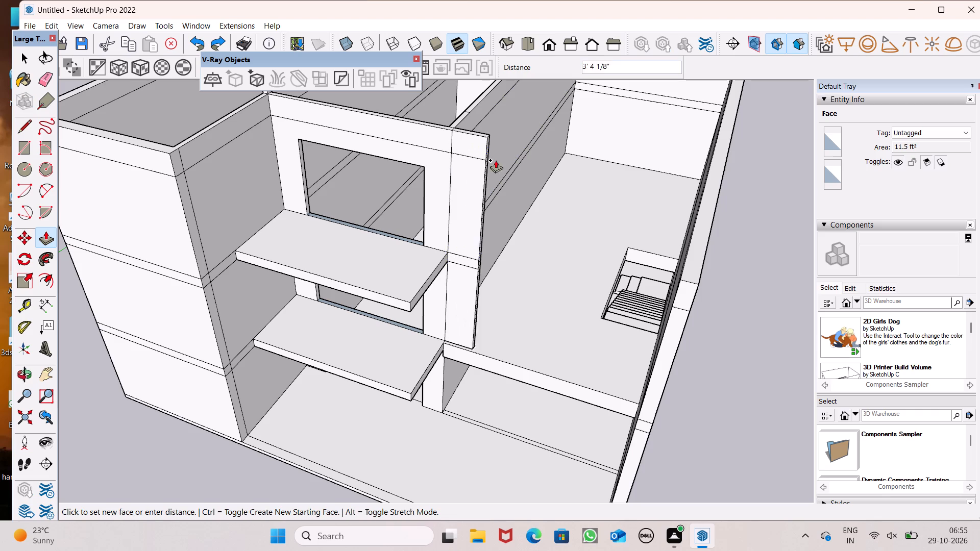
drag(496, 160, 694, 213)
Examine the building's front, new upper wall, balcony slabs and rooms from several angles.
scroll(625, 207, down, 3)
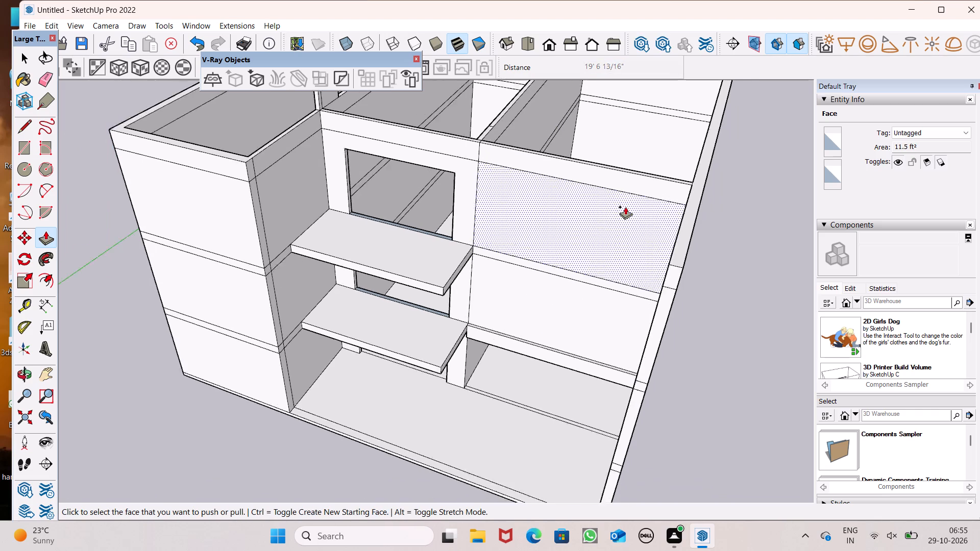
scroll(625, 207, down, 1)
middle_drag(568, 271, 601, 253)
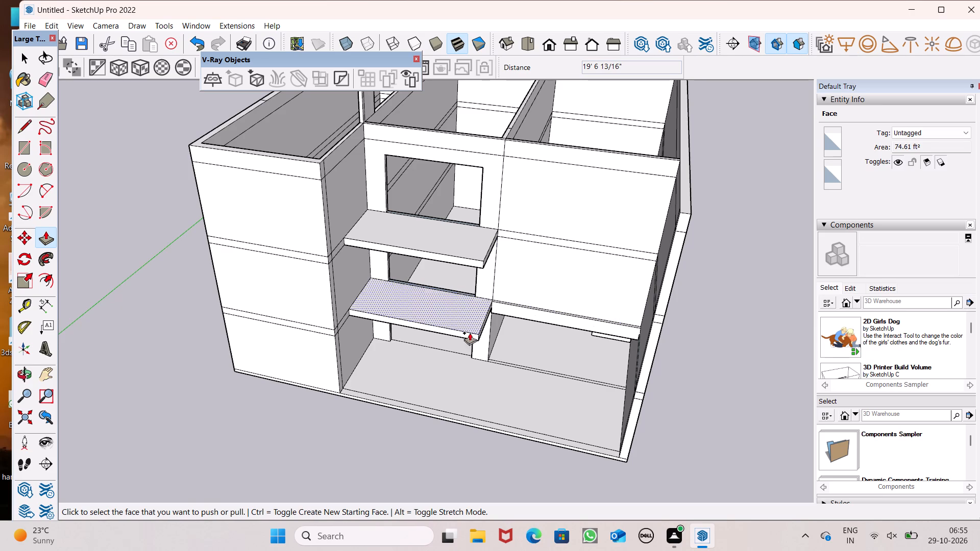
middle_drag(529, 363, 553, 287)
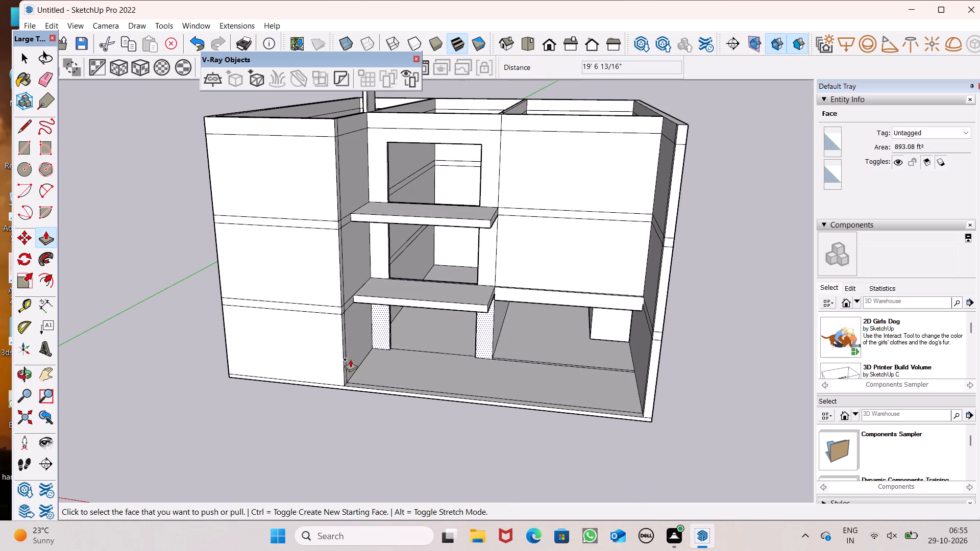
middle_drag(338, 371, 387, 332)
scroll(387, 332, up, 1)
scroll(368, 378, down, 6)
middle_drag(365, 396, 289, 409)
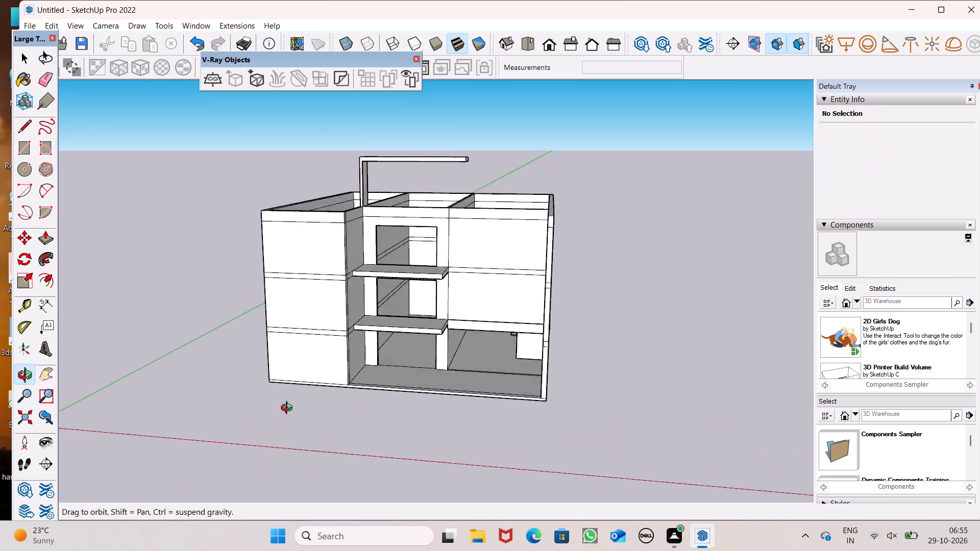
middle_drag(289, 409, 247, 531)
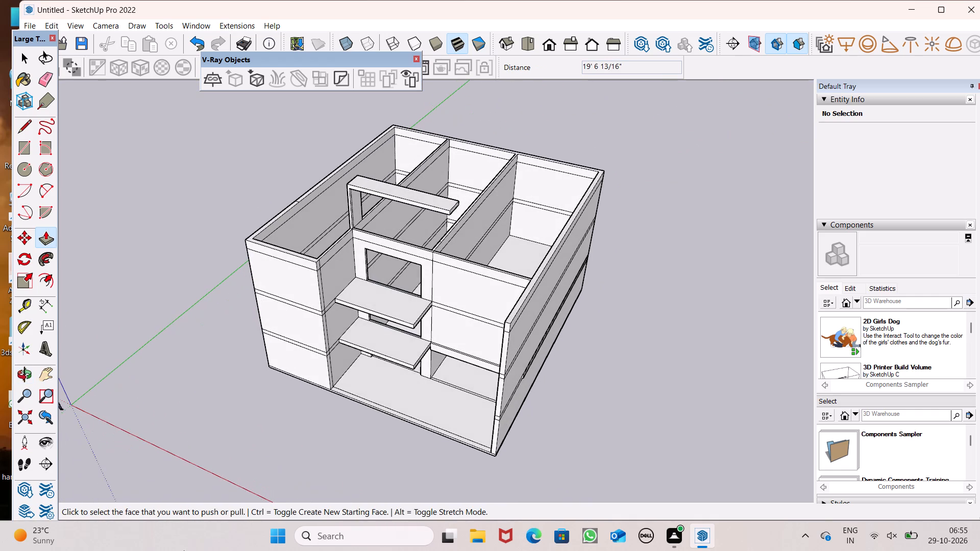
middle_drag(423, 238, 312, 330)
scroll(419, 240, up, 1)
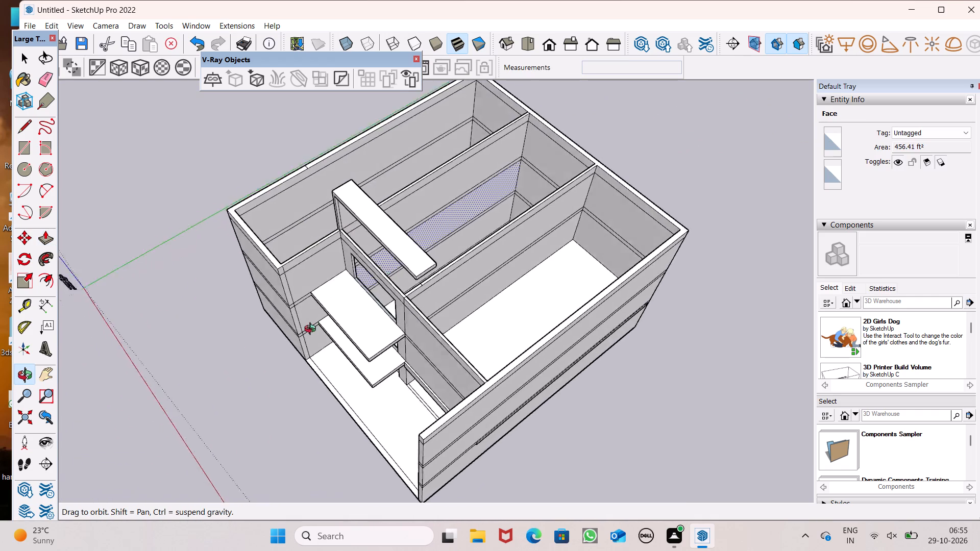
middle_drag(312, 330, 182, 336)
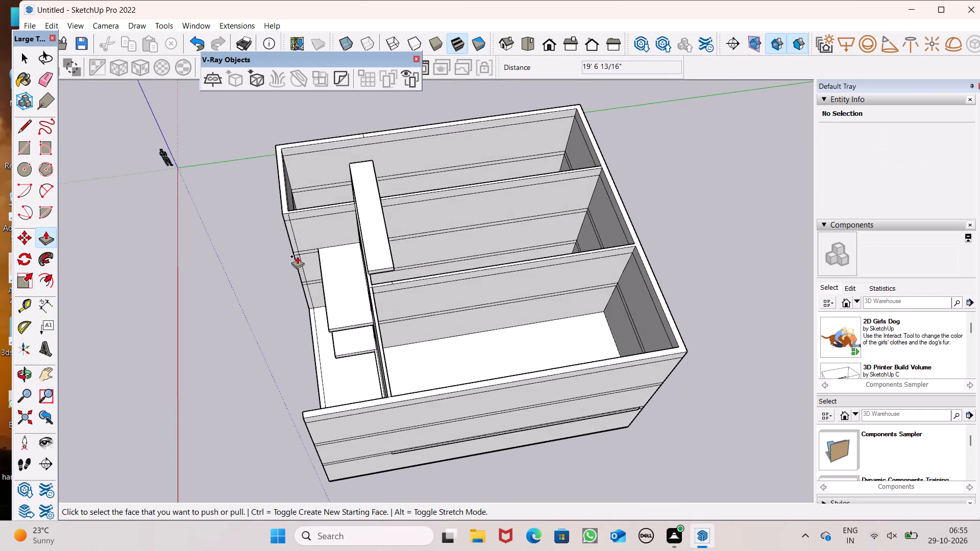
Draw a line across the front wall's top from its inner corner with the middle wall to the front edge.
click(25, 126)
scroll(428, 313, up, 6)
scroll(321, 280, up, 8)
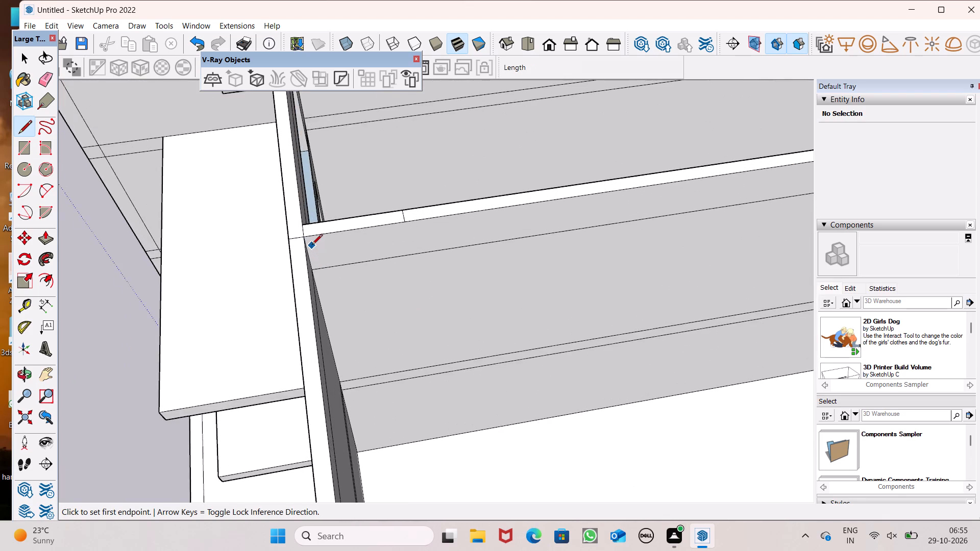
scroll(312, 245, up, 7)
scroll(302, 201, up, 5)
drag(284, 206, 262, 210)
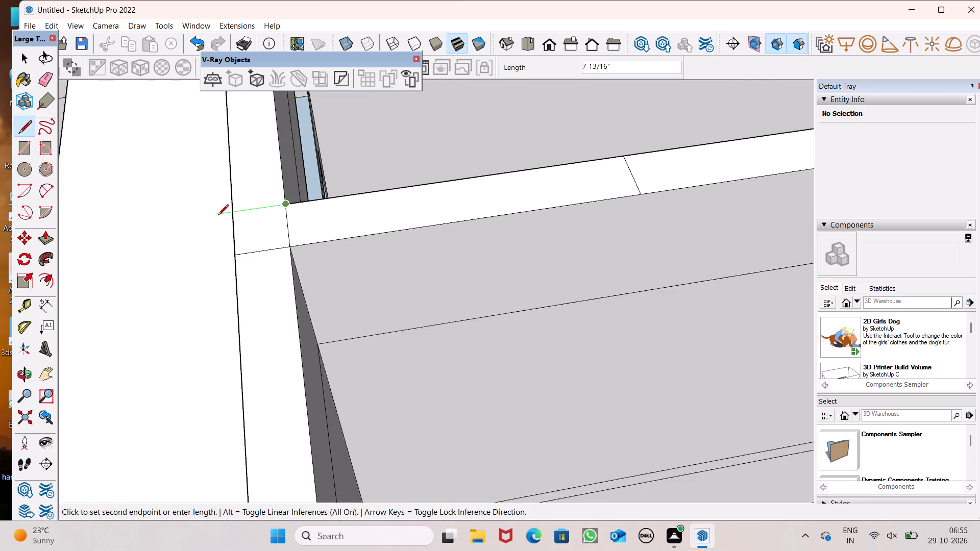
click(235, 212)
Draw a line about 1' long across the rear wall's top from the middle wall's inner corner to the outer edge.
middle_drag(167, 324, 294, 307)
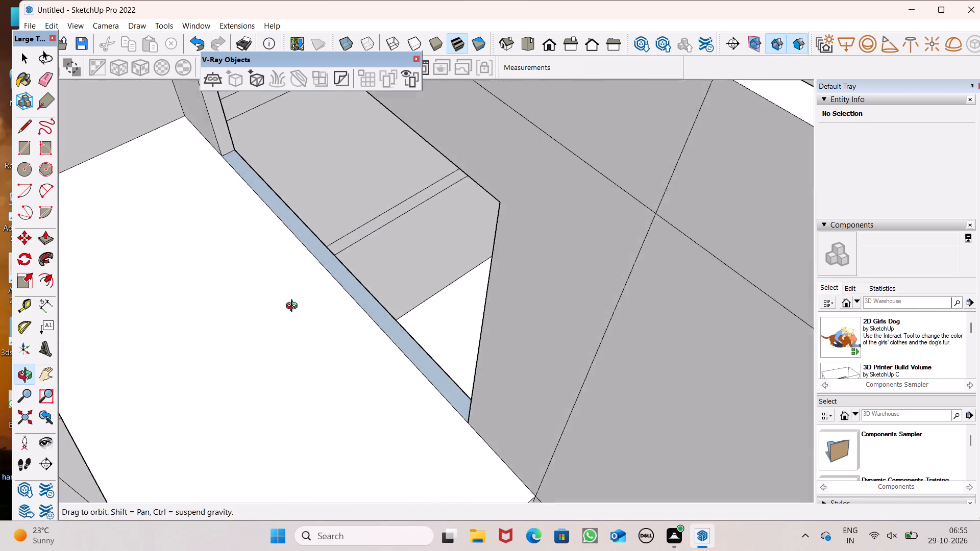
middle_drag(294, 307, 258, 328)
scroll(367, 362, up, 7)
scroll(412, 379, up, 7)
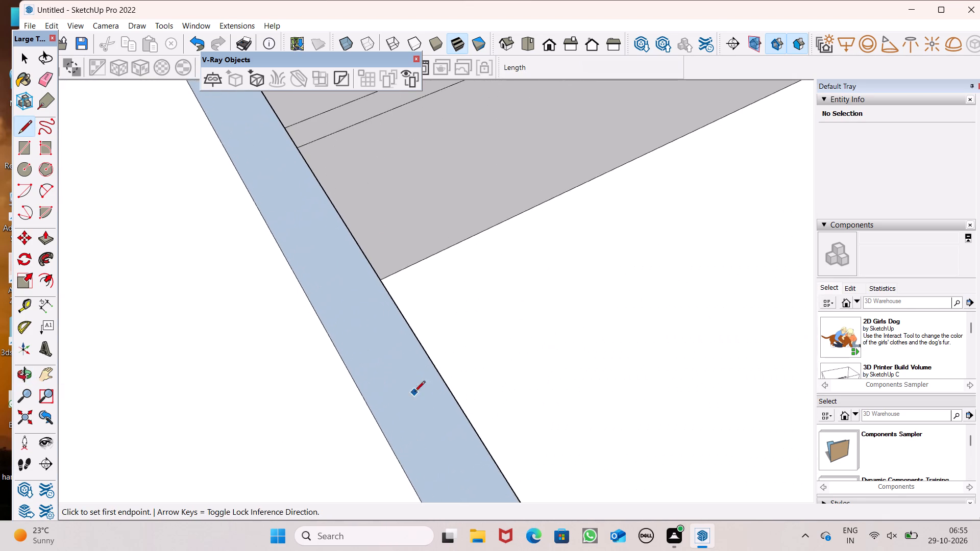
middle_drag(414, 392, 483, 329)
scroll(323, 339, up, 1)
scroll(503, 263, down, 4)
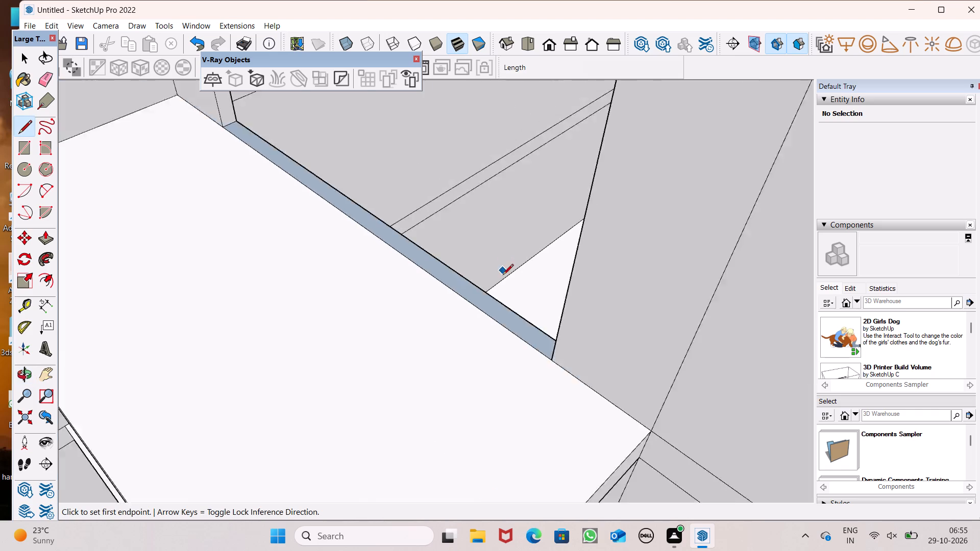
scroll(503, 275, down, 10)
scroll(487, 345, down, 7)
scroll(636, 194, up, 7)
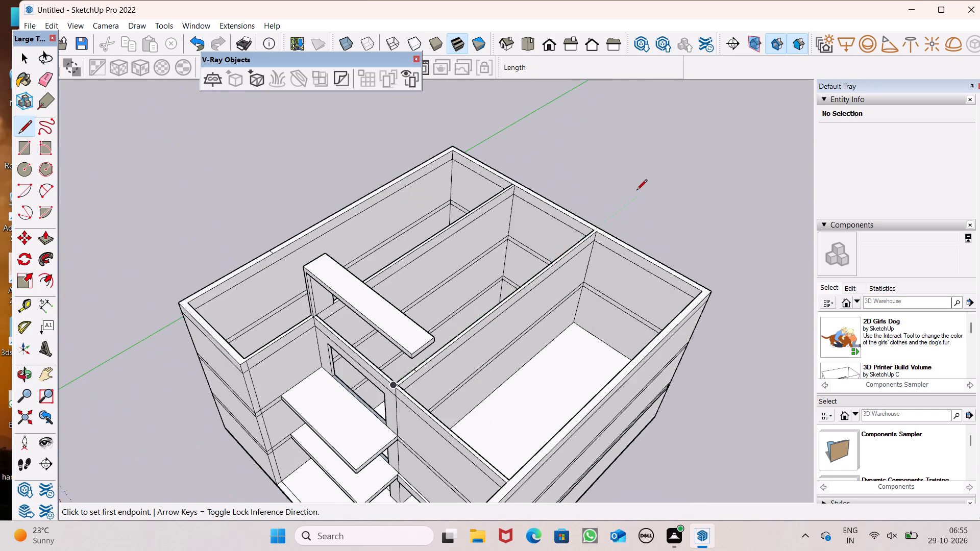
scroll(600, 233, up, 14)
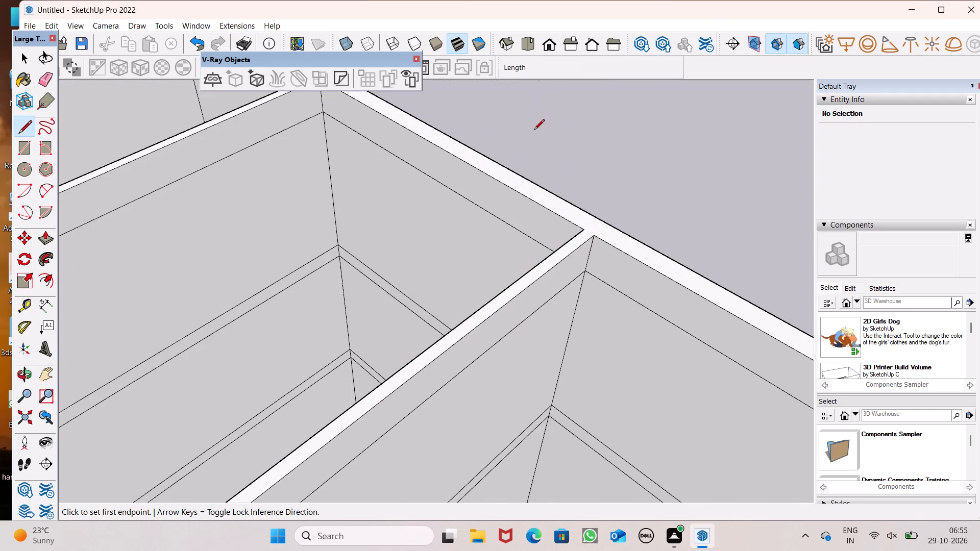
scroll(561, 218, up, 7)
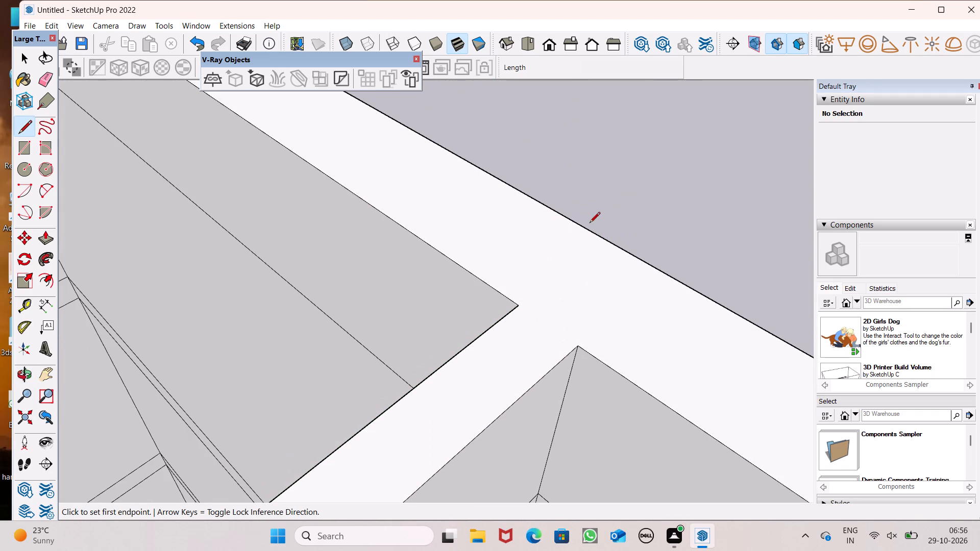
click(518, 305)
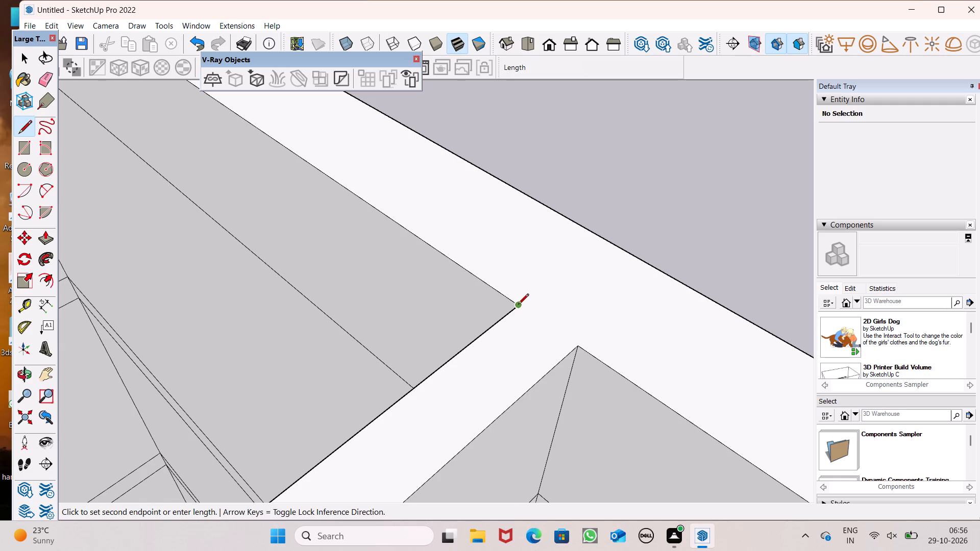
scroll(612, 249, up, 5)
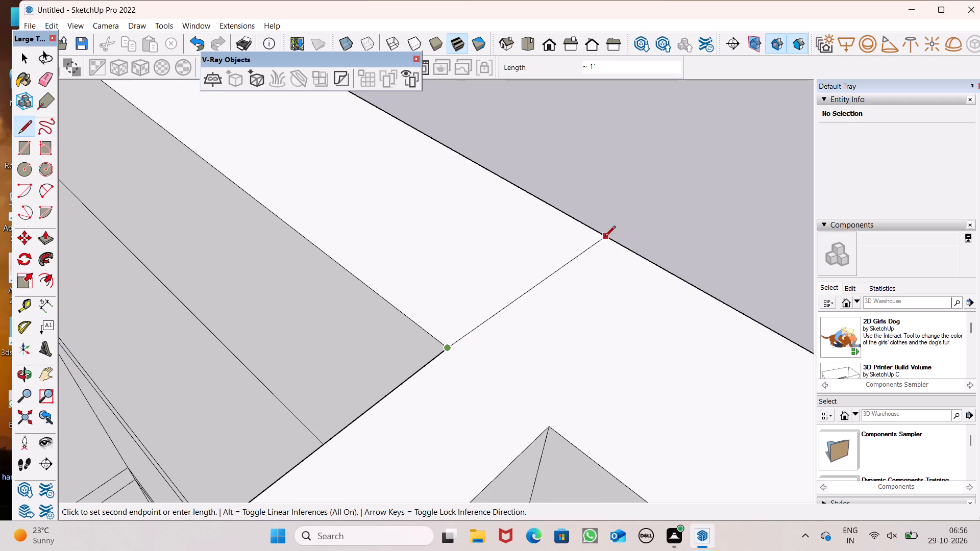
click(599, 231)
Erase the leftover seam edges where the middle wall meets the front wall and the short edge across the middle wall's top.
scroll(579, 163, down, 4)
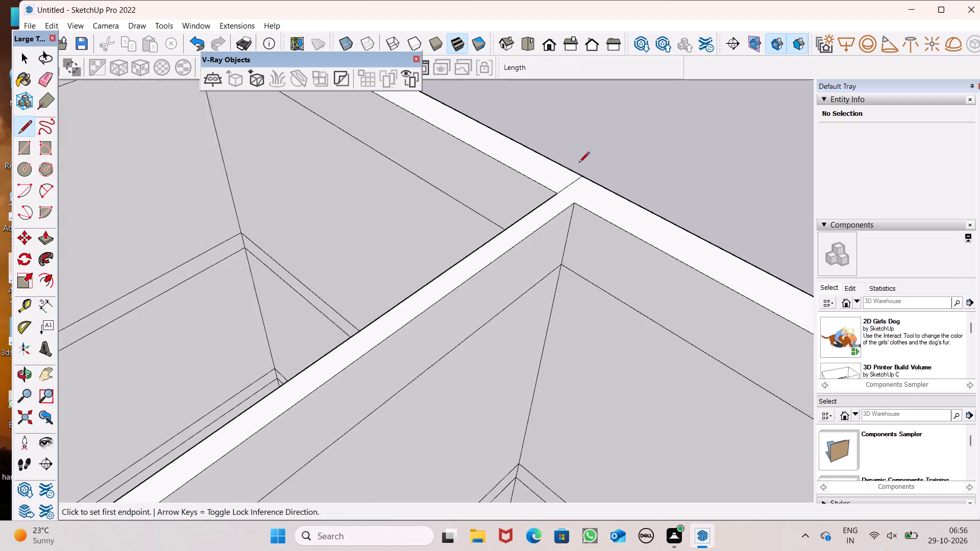
scroll(579, 163, down, 13)
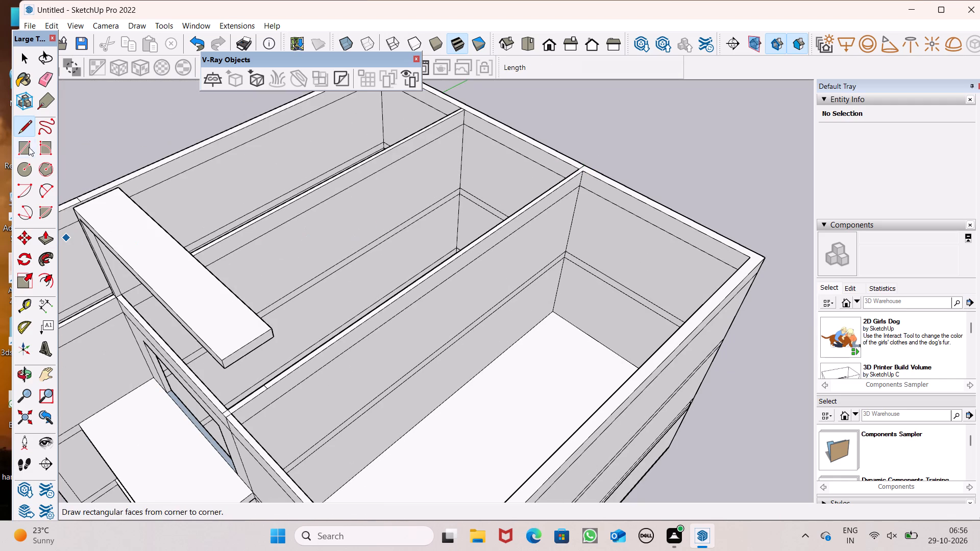
click(41, 82)
scroll(589, 239, down, 3)
scroll(340, 371, up, 3)
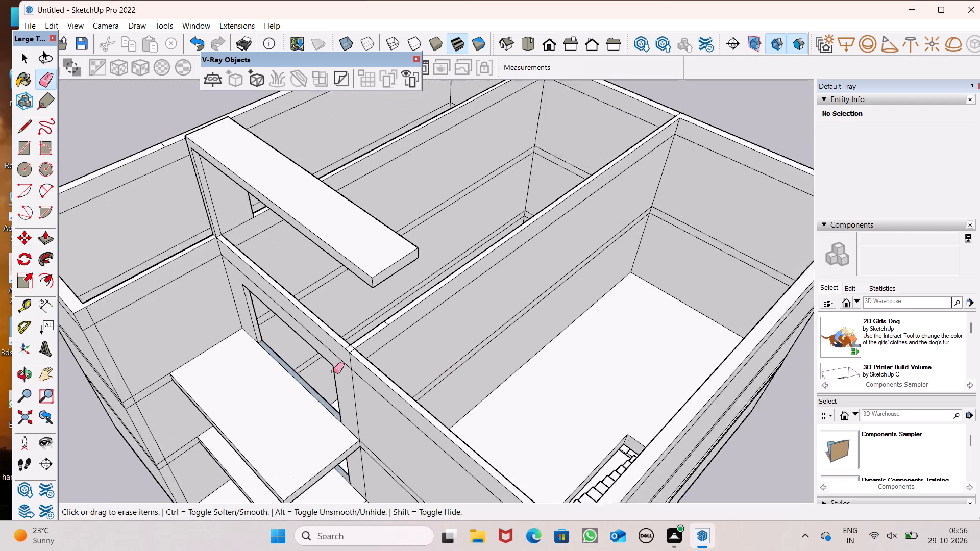
scroll(333, 371, up, 17)
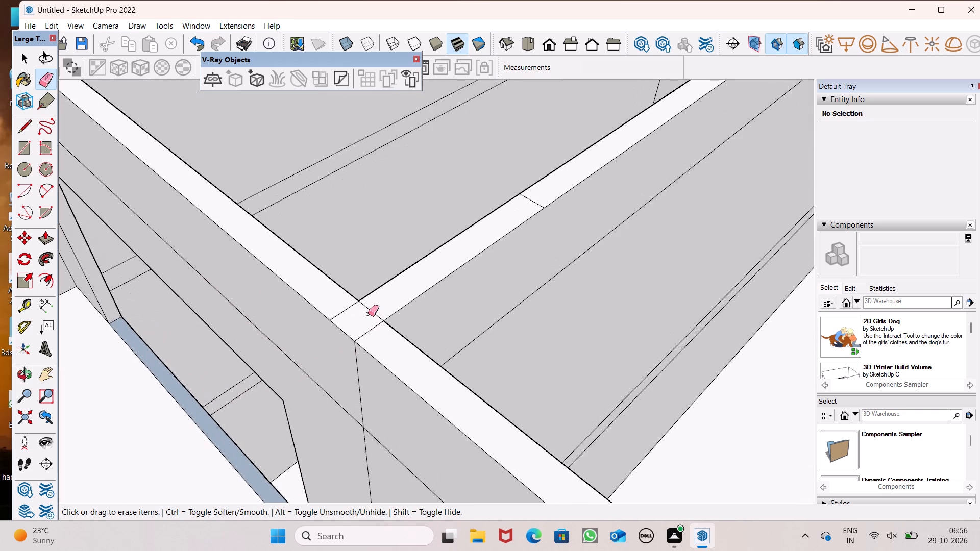
drag(368, 314, 374, 311)
drag(374, 321, 374, 326)
drag(536, 202, 531, 205)
scroll(534, 209, down, 1)
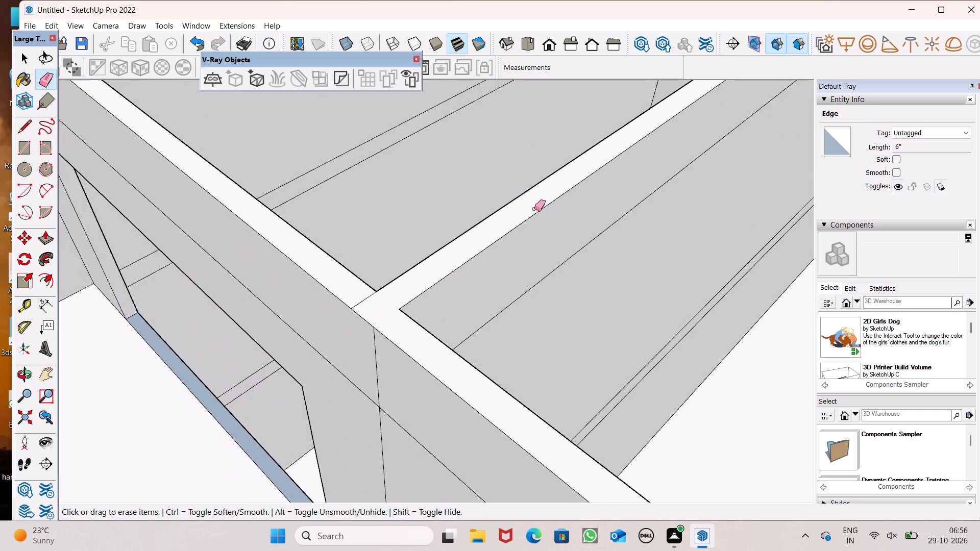
Examine the building's front, upper beam, wall tops and staircase bay from several angles.
scroll(534, 209, down, 15)
scroll(503, 284, down, 2)
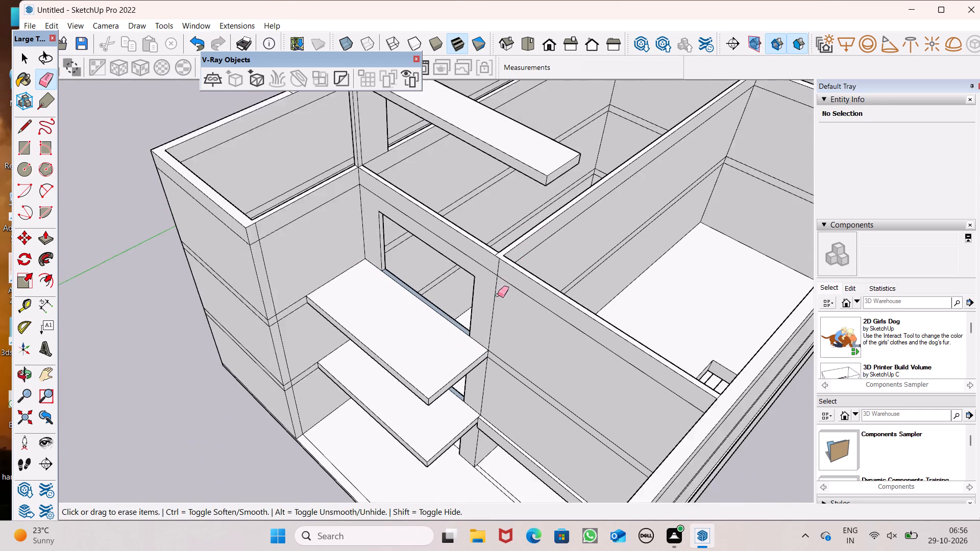
scroll(498, 295, down, 5)
middle_drag(510, 290, 638, 306)
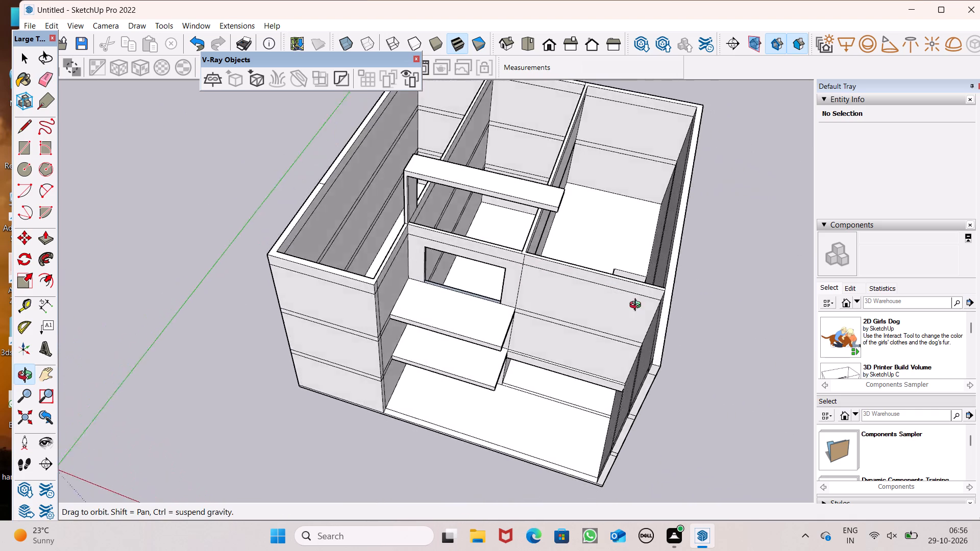
middle_drag(638, 306, 645, 295)
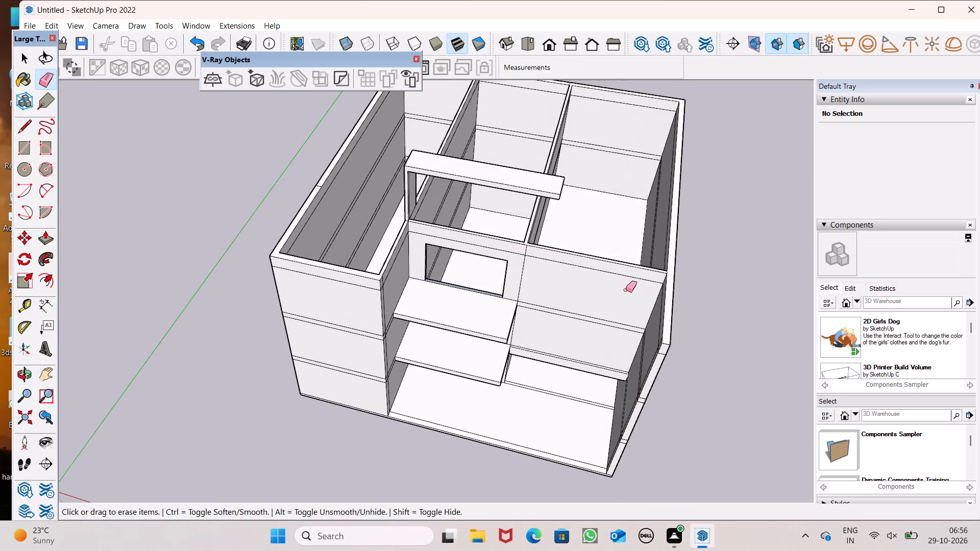
scroll(685, 272, up, 5)
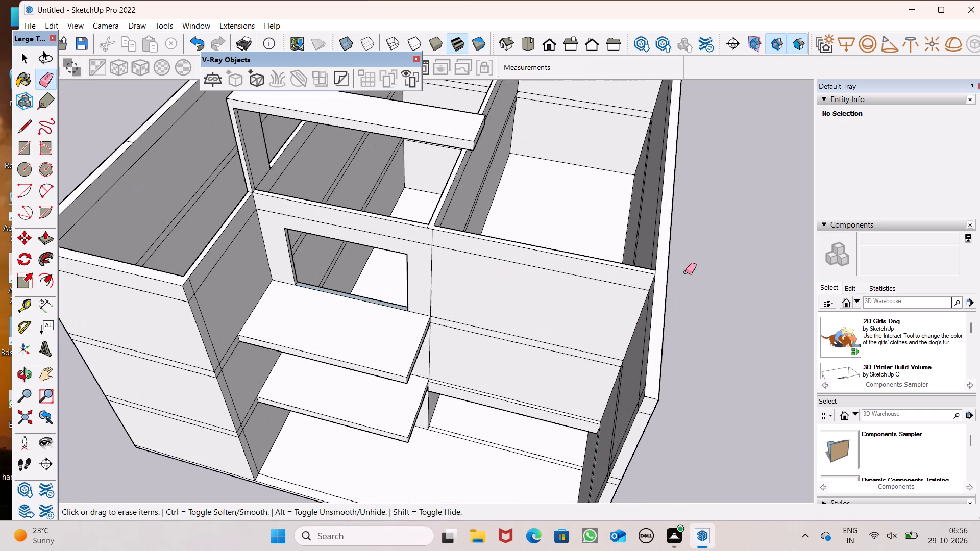
scroll(685, 272, down, 5)
scroll(670, 294, up, 7)
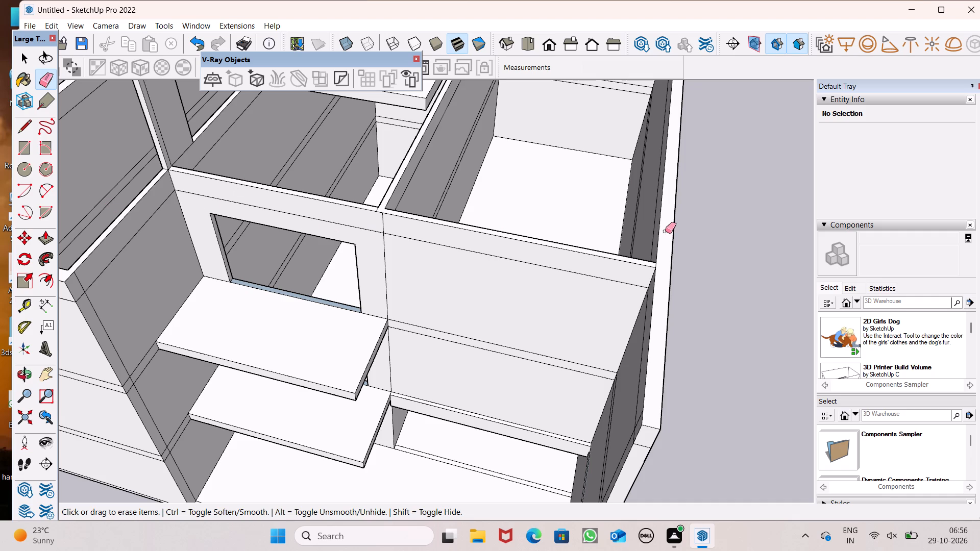
scroll(609, 303, down, 7)
scroll(616, 181, up, 5)
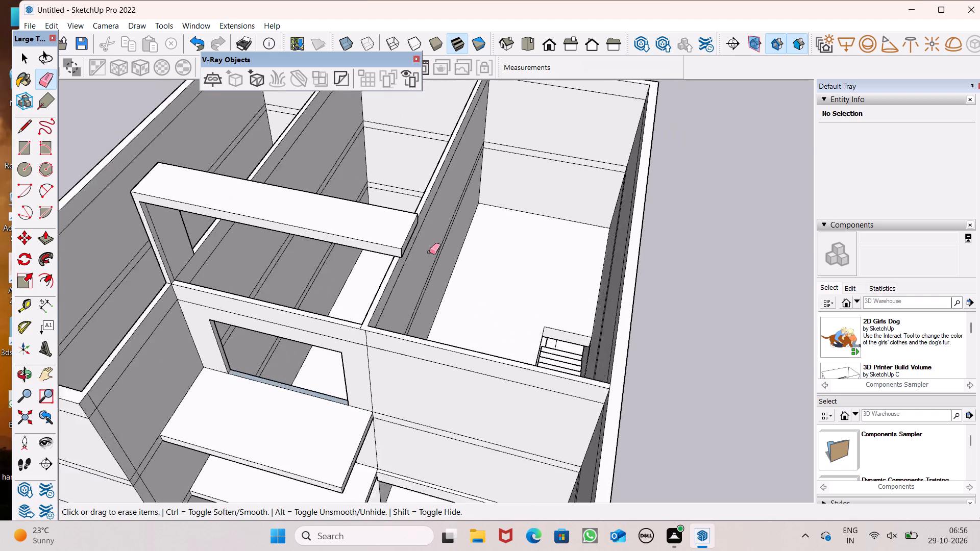
scroll(429, 252, up, 1)
scroll(377, 326, down, 2)
middle_drag(387, 317, 299, 294)
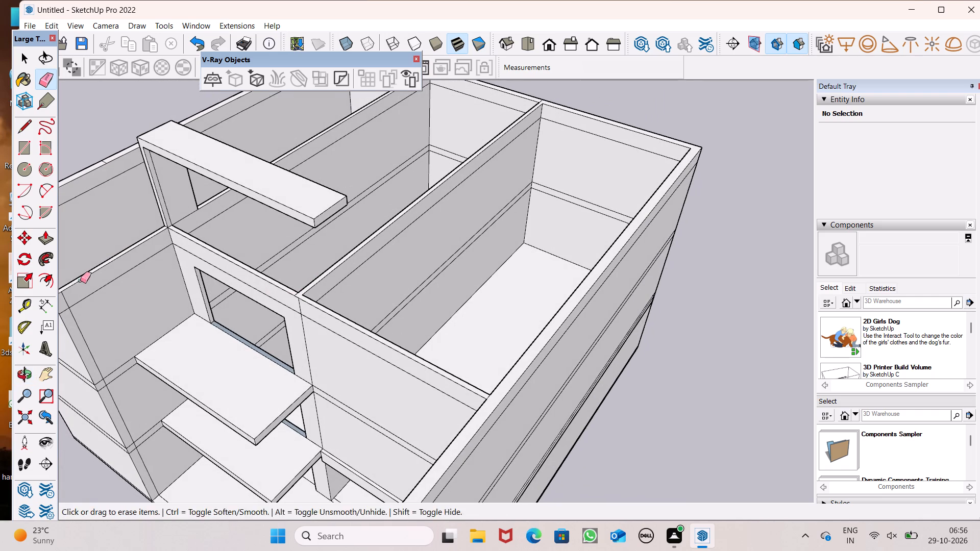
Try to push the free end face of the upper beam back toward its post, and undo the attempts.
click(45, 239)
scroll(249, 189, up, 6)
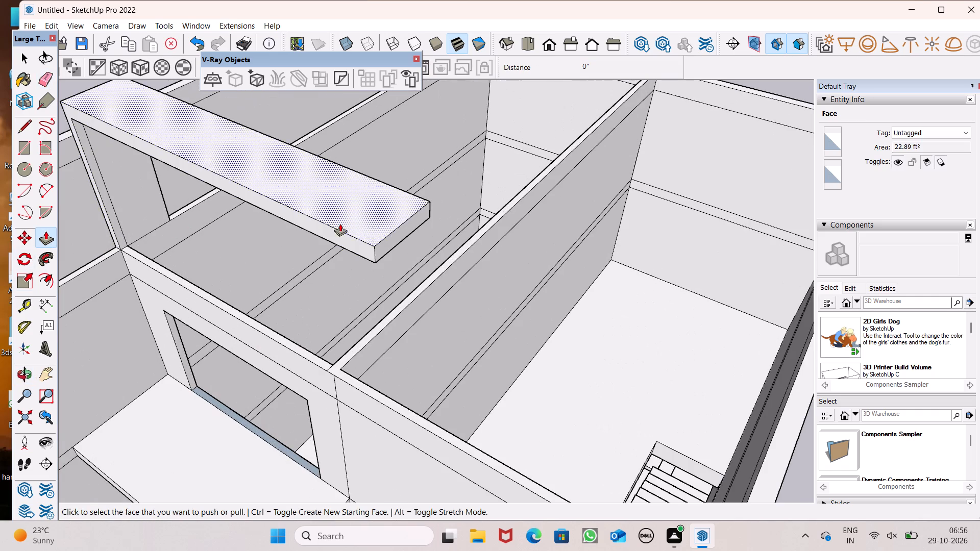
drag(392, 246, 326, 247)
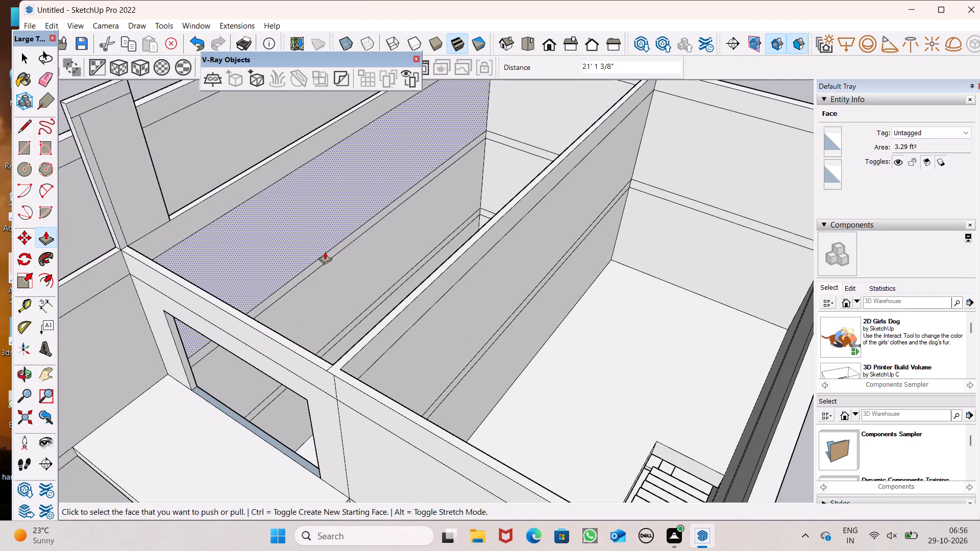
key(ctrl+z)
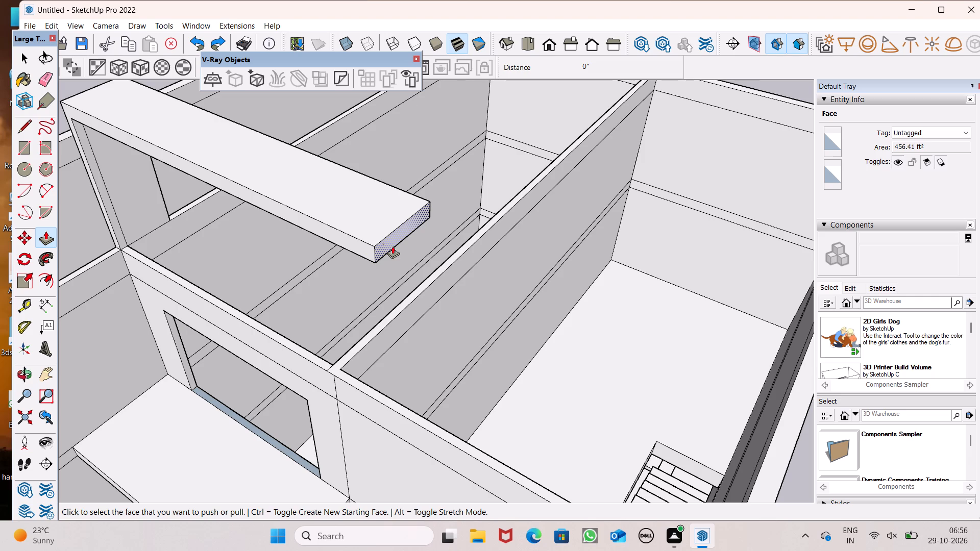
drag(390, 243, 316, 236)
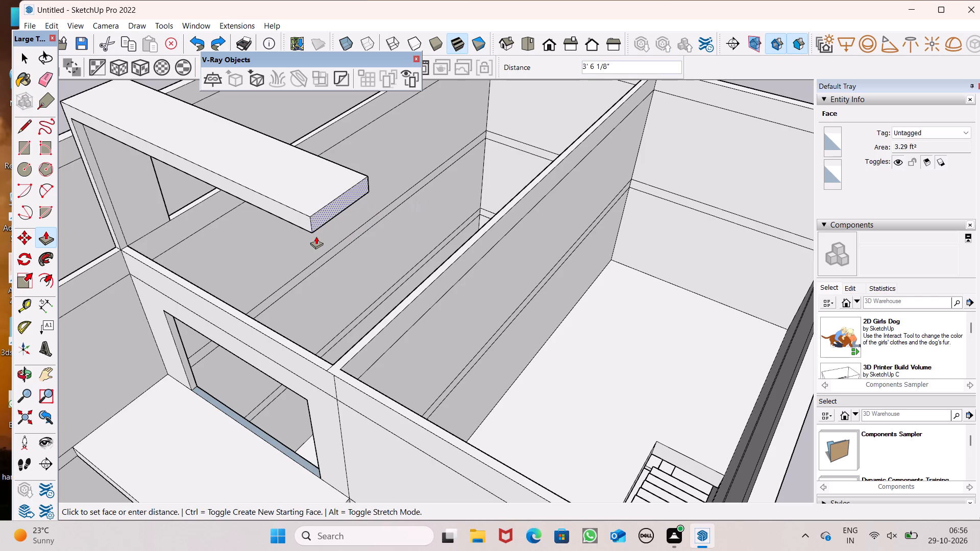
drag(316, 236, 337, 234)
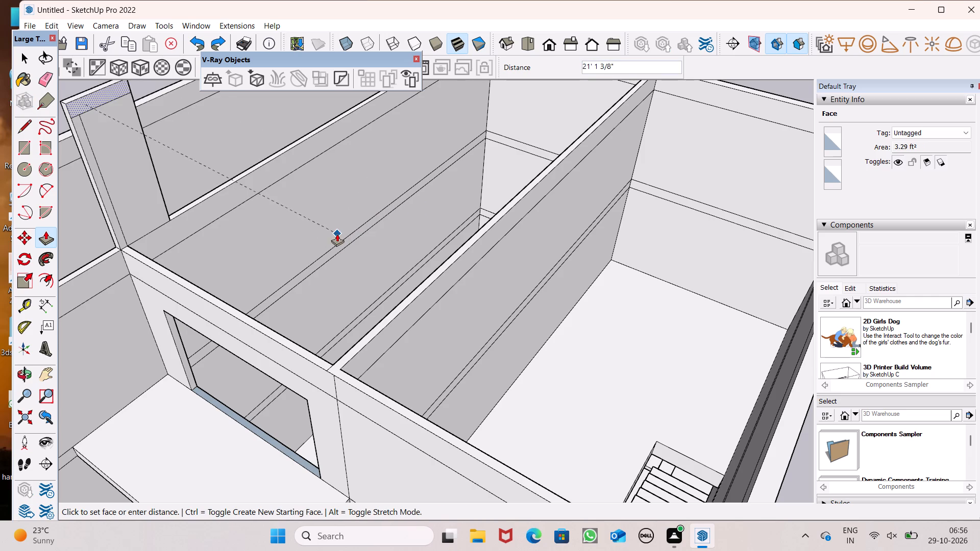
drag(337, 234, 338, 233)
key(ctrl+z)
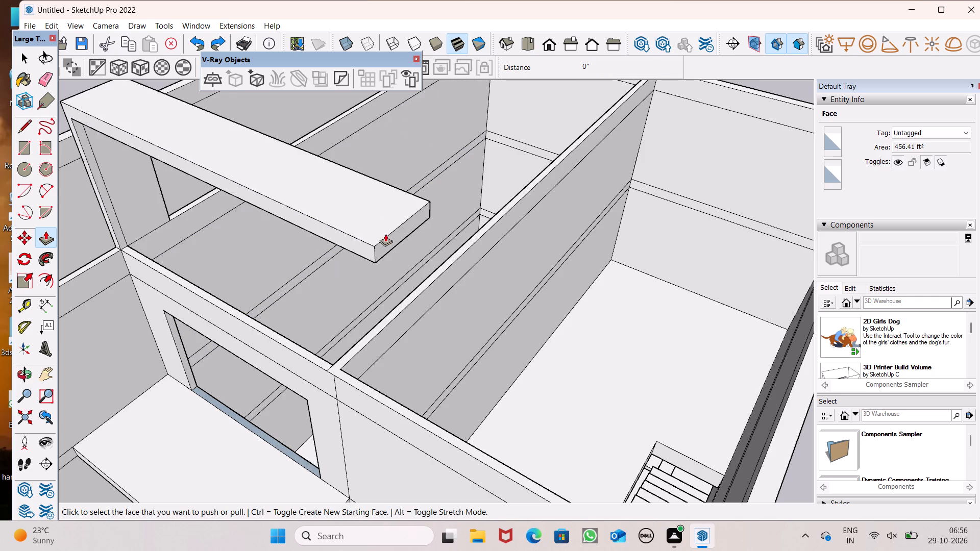
Shorten the upper beam by about 5' from its free end, back toward the middle wall.
drag(392, 237, 299, 204)
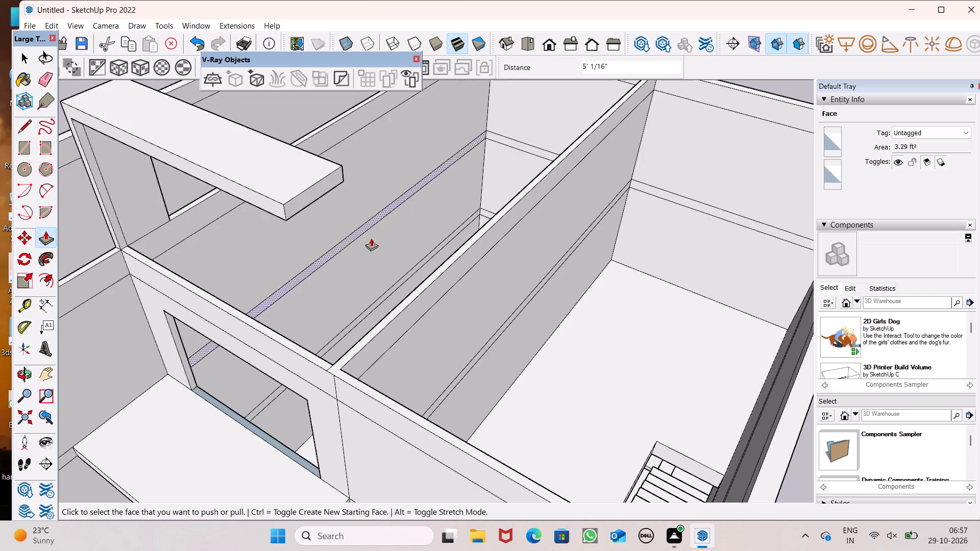
Raise the wall tops enclosing the staircase bay by 10' with Push/Pull.
scroll(439, 283, down, 2)
middle_drag(447, 319, 567, 339)
scroll(549, 323, down, 5)
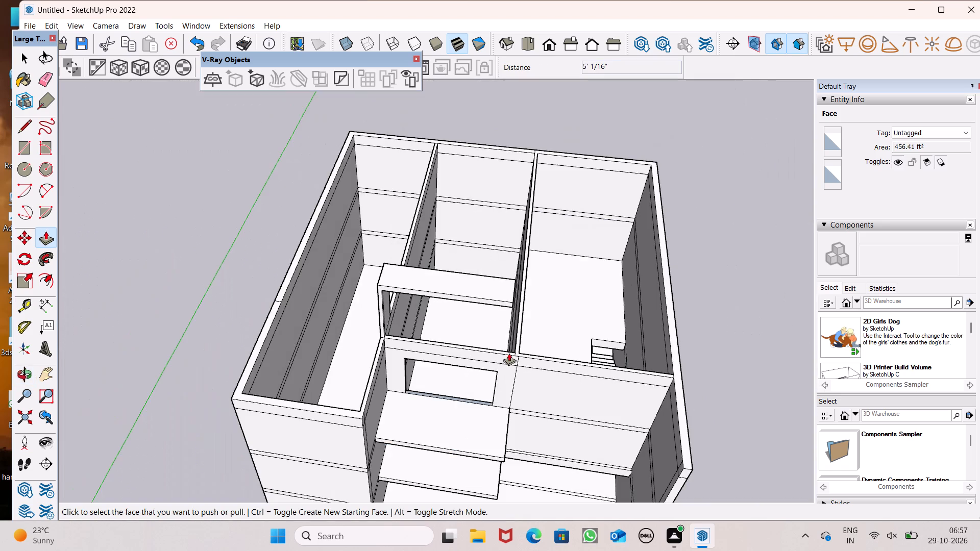
scroll(578, 352, up, 3)
scroll(533, 361, up, 4)
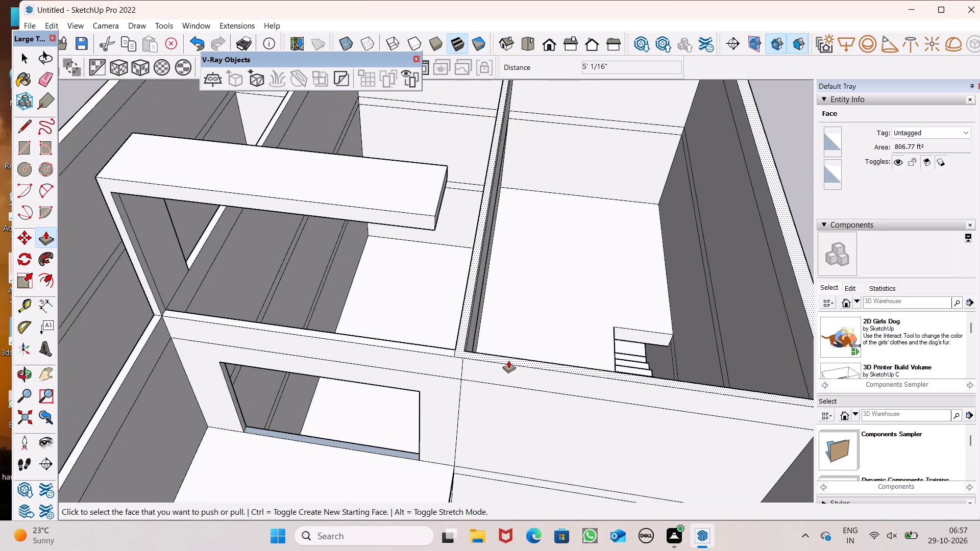
click(508, 360)
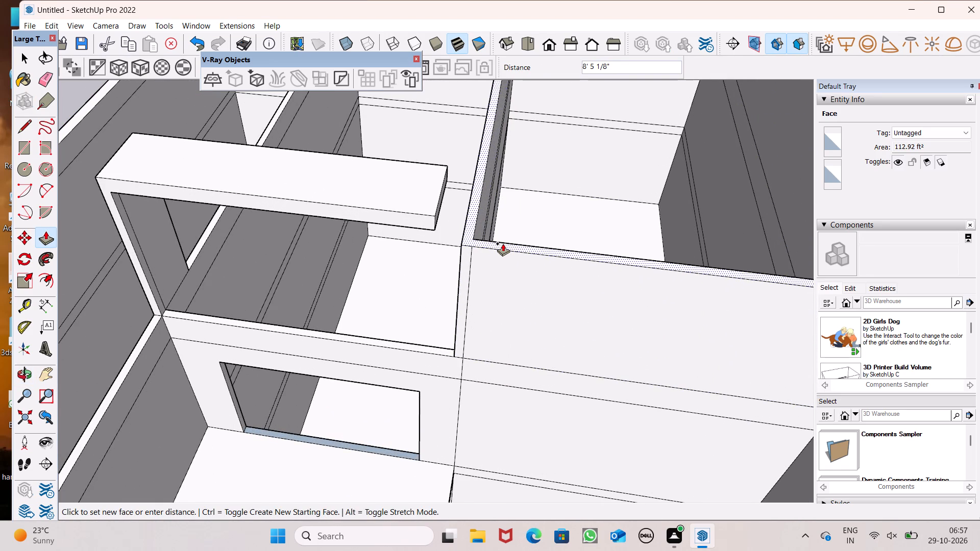
text(10')
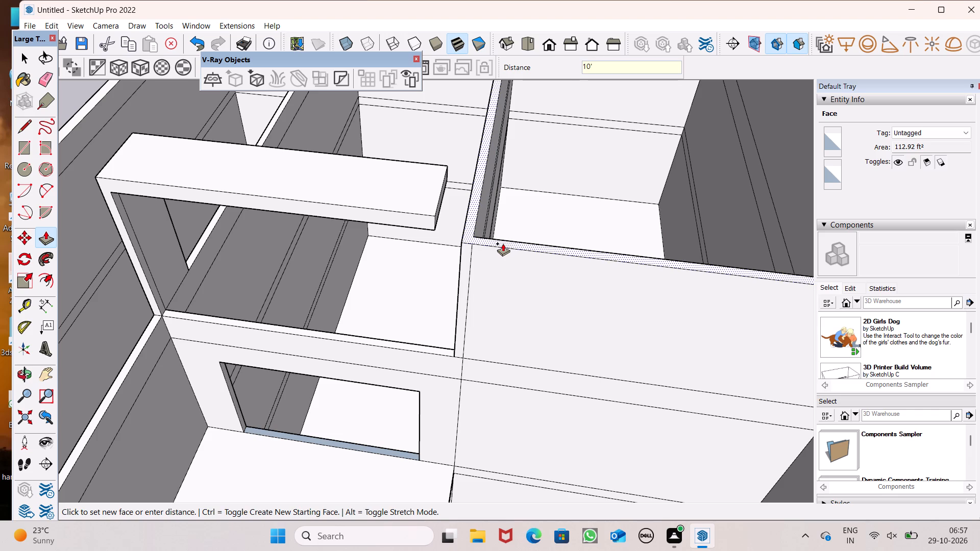
key(Return)
Examine the raised staircase bay walls, upper beam and front balconies from several angles.
scroll(434, 254, down, 4)
middle_drag(475, 285, 459, 157)
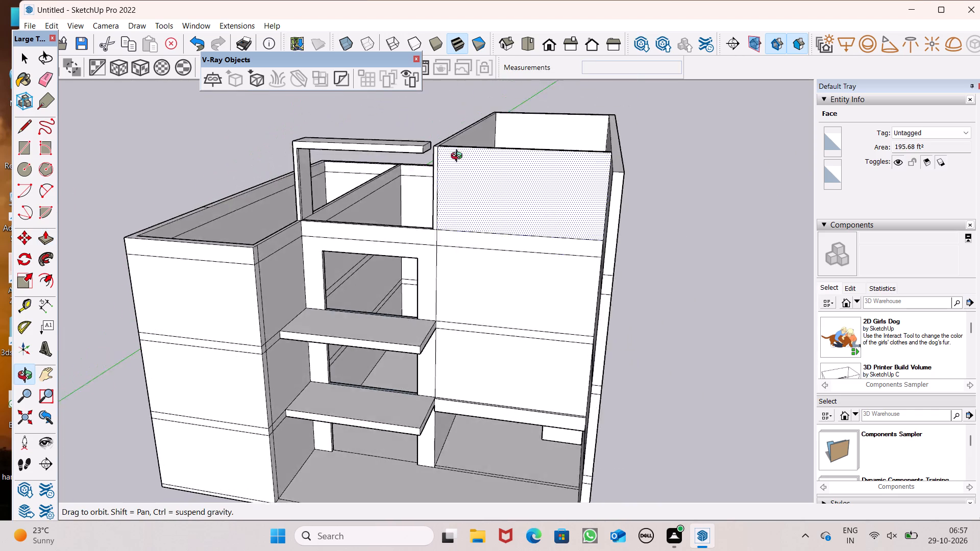
middle_drag(459, 157, 494, 163)
scroll(491, 111, up, 1)
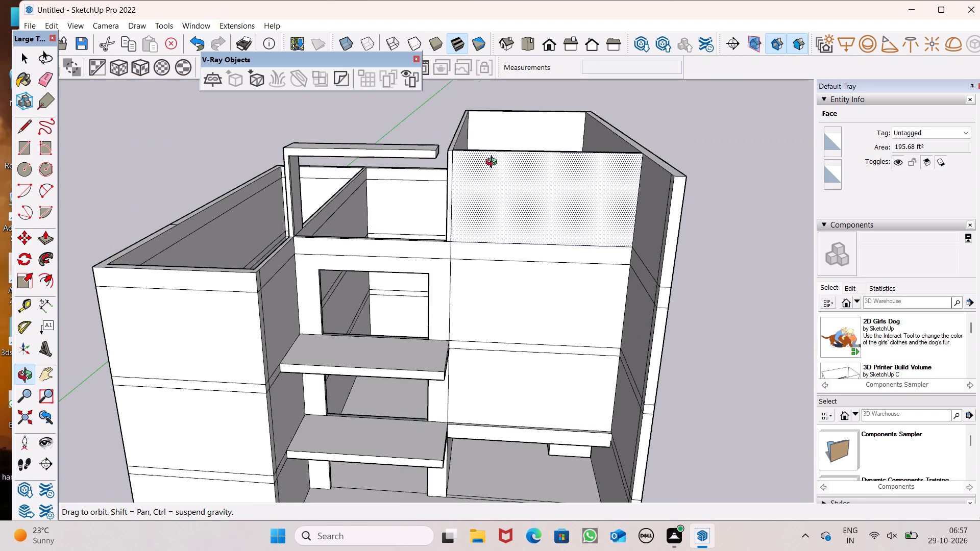
middle_drag(494, 163, 446, 226)
middle_drag(559, 364, 604, 222)
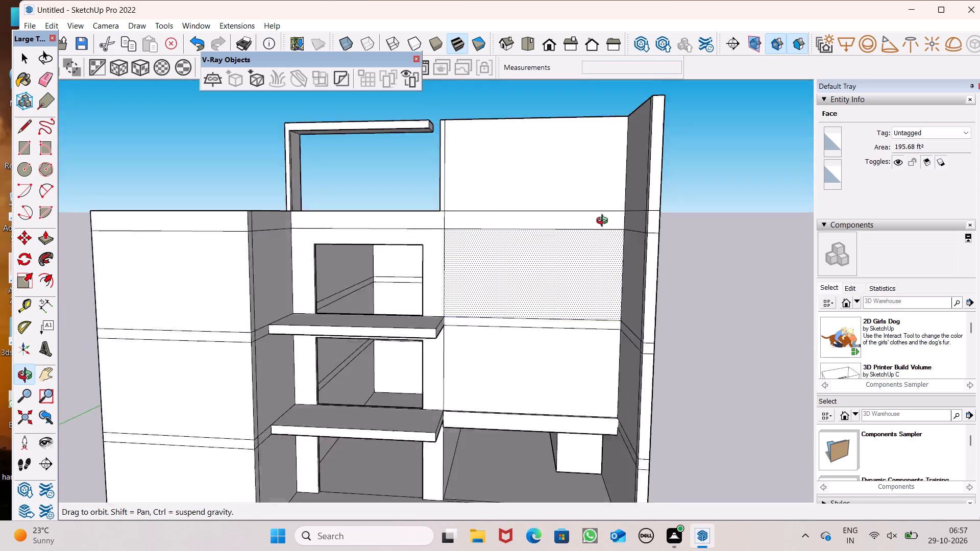
middle_drag(604, 222, 609, 217)
scroll(388, 115, up, 1)
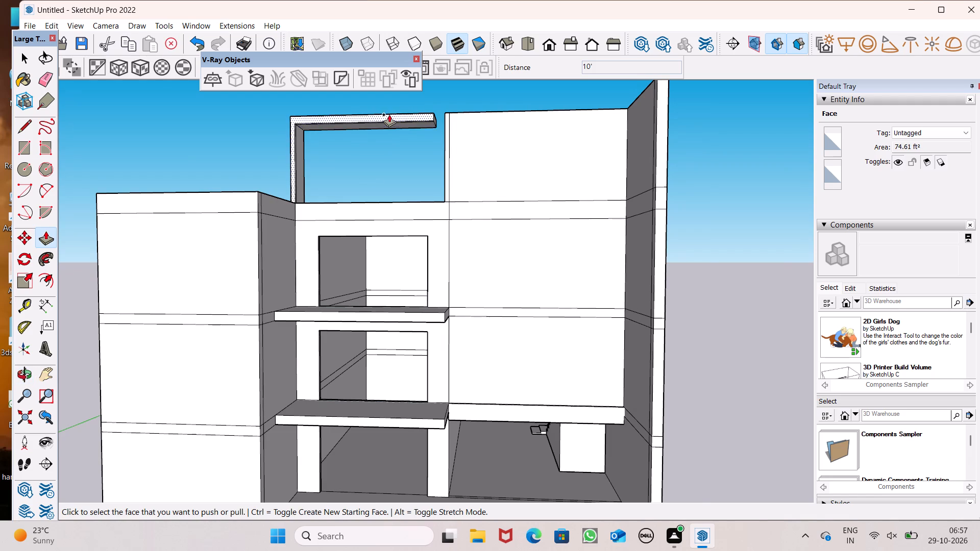
scroll(395, 283, down, 3)
middle_drag(391, 302, 371, 379)
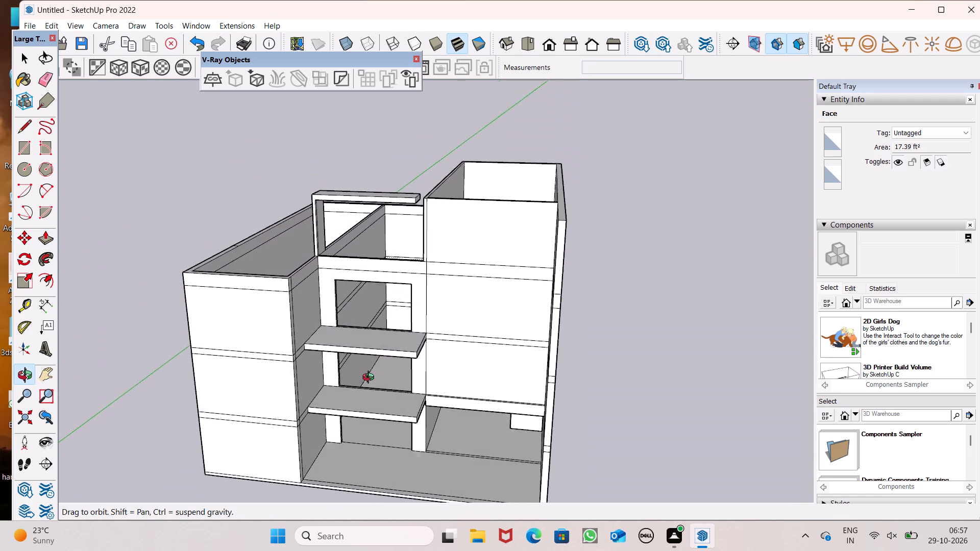
middle_drag(371, 379, 394, 390)
middle_drag(338, 334, 330, 355)
scroll(338, 334, up, 1)
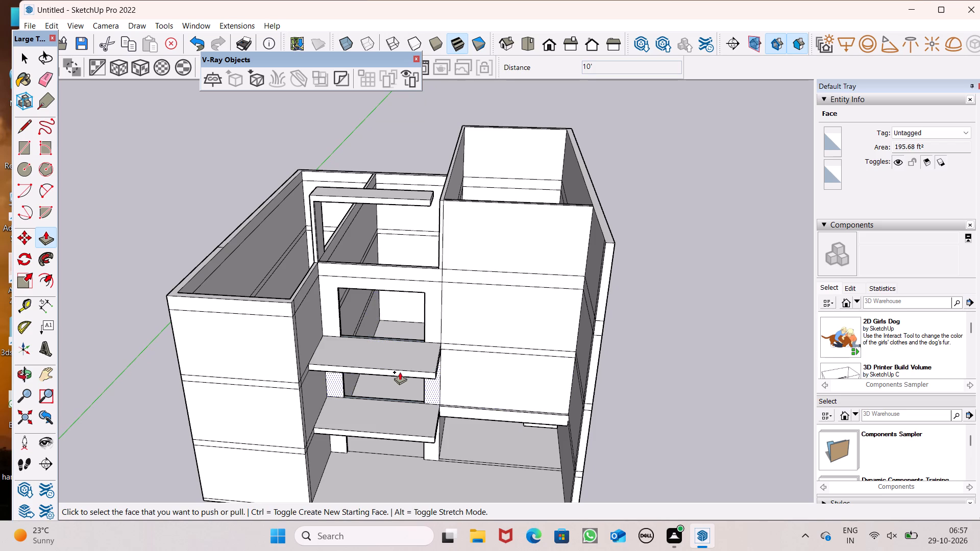
key(space)
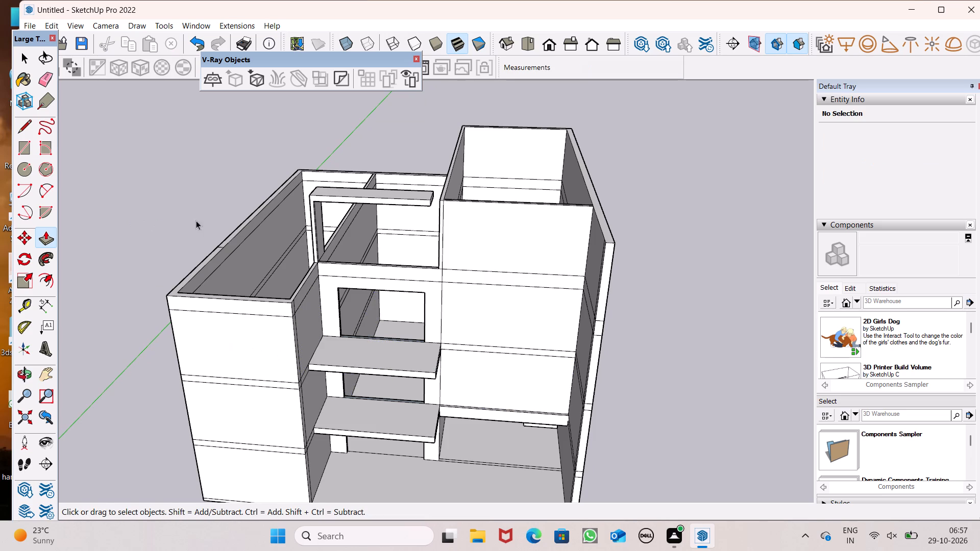
middle_drag(499, 317, 505, 281)
scroll(495, 279, down, 1)
middle_drag(518, 299, 488, 292)
scroll(460, 290, up, 1)
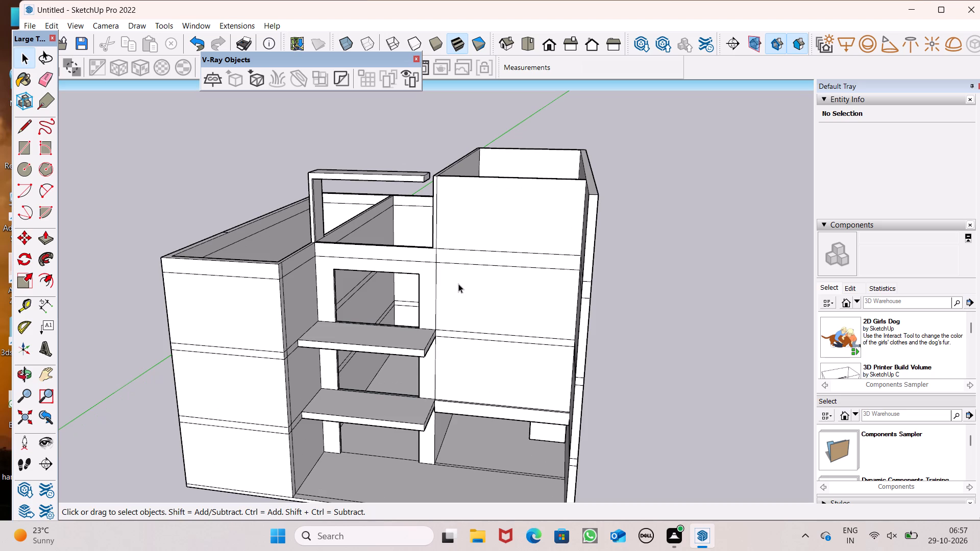
middle_drag(458, 285, 424, 324)
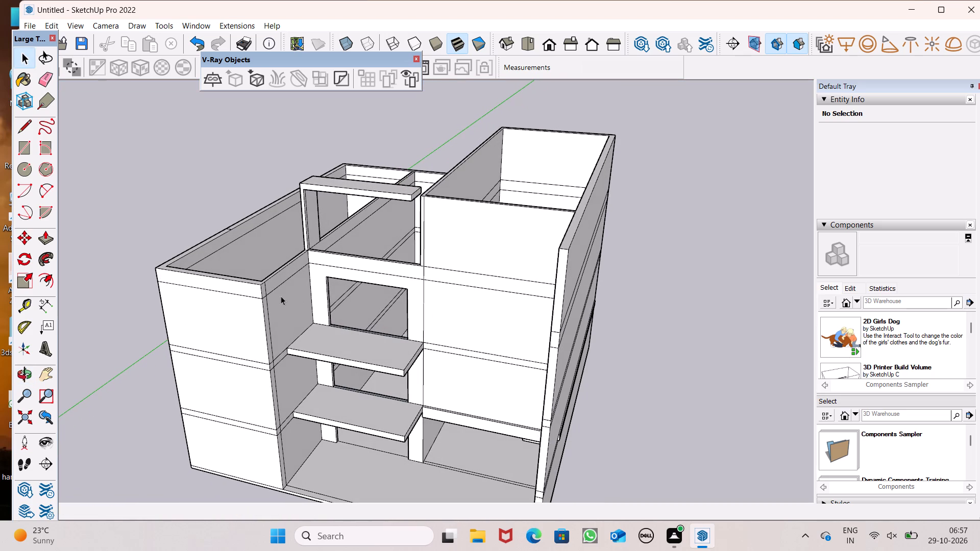
Pull the wall band above the upper front opening outward about 8' in line with the balcony slabs below.
click(43, 240)
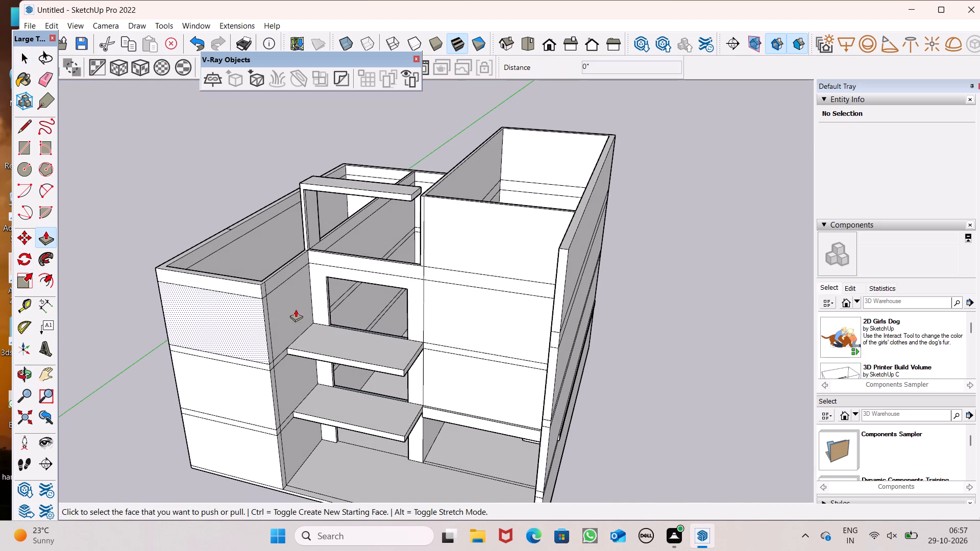
scroll(335, 305, up, 4)
drag(464, 254, 459, 289)
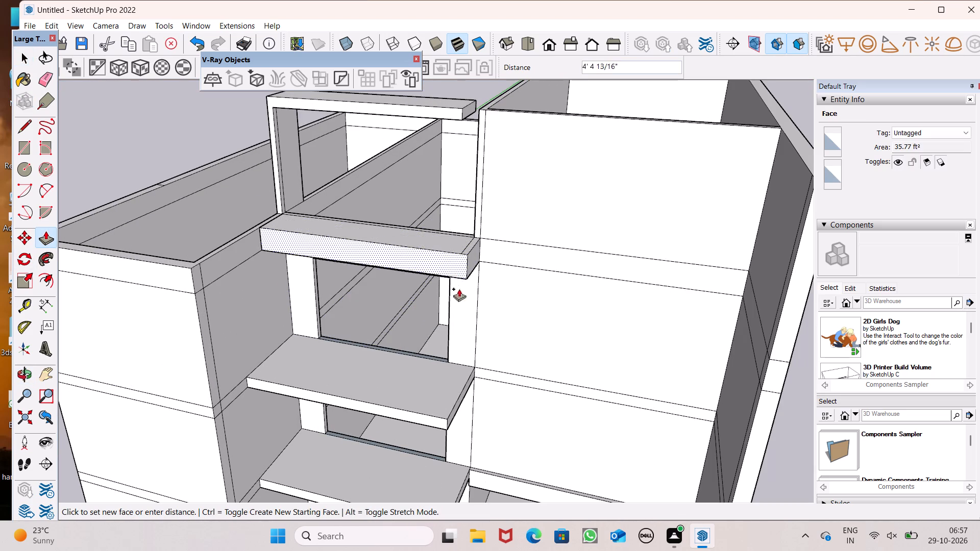
drag(459, 289, 443, 422)
Examine the new top slab, the balconies beneath it and the upper beam from the front and above.
middle_drag(447, 412, 494, 310)
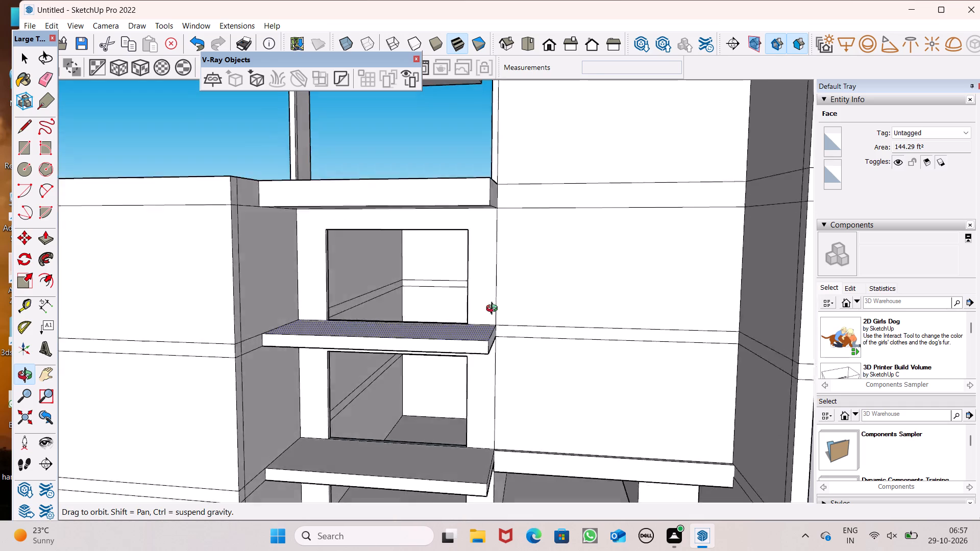
middle_drag(494, 310, 503, 294)
scroll(491, 312, down, 4)
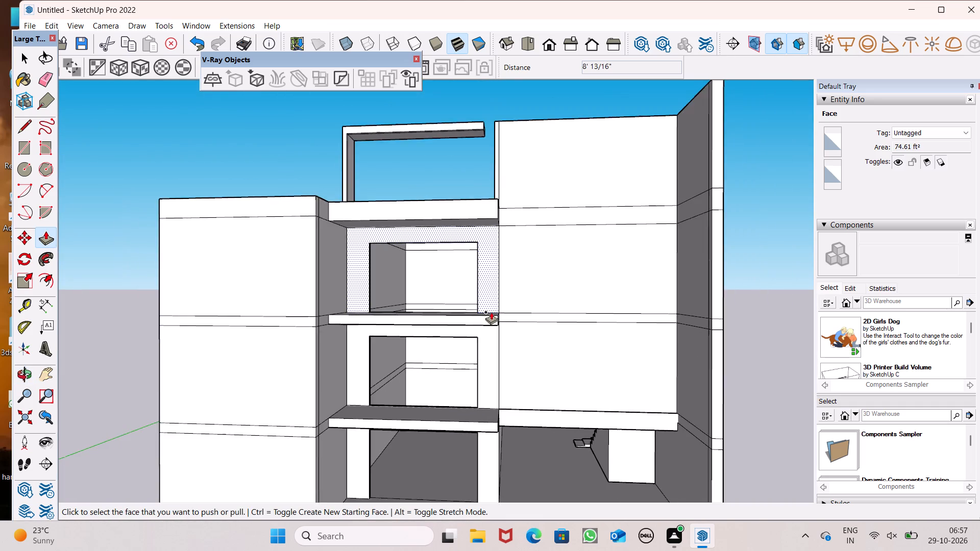
scroll(491, 312, down, 1)
middle_drag(459, 340, 456, 414)
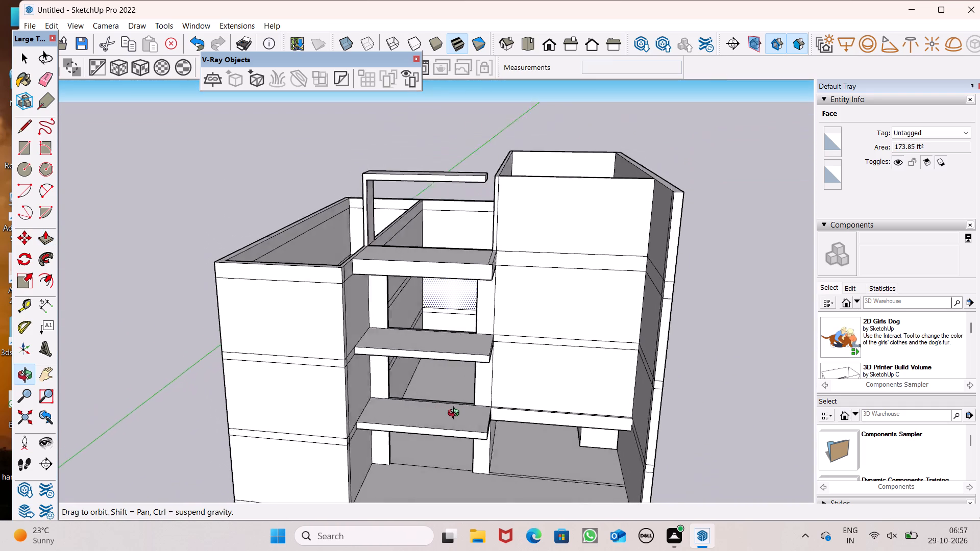
middle_drag(456, 414, 512, 431)
scroll(449, 350, down, 1)
middle_drag(446, 350, 433, 390)
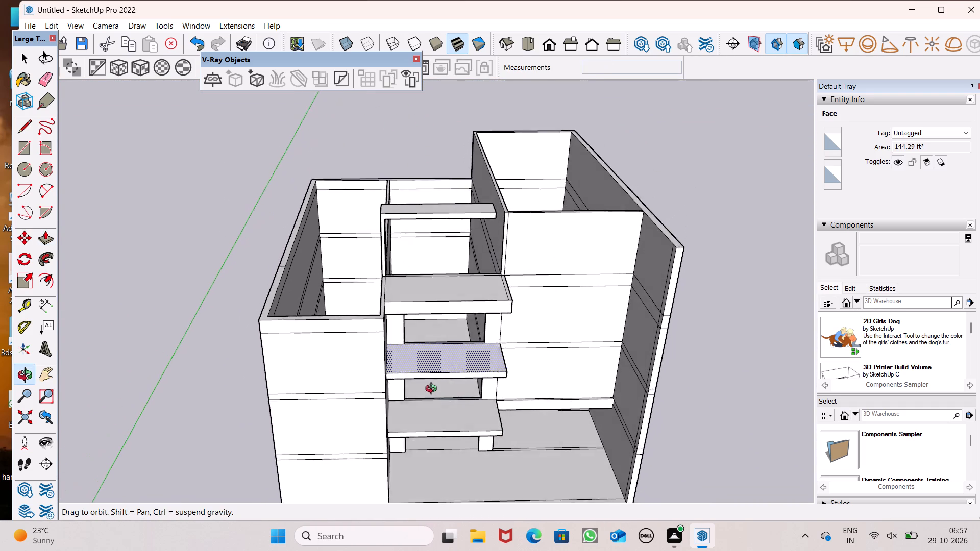
middle_drag(433, 390, 468, 427)
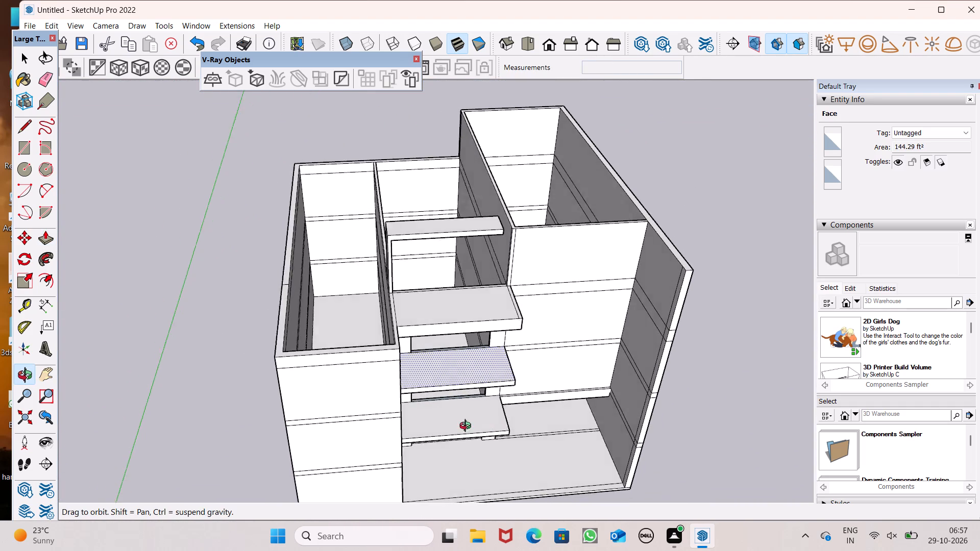
middle_drag(468, 427, 489, 431)
scroll(440, 385, up, 5)
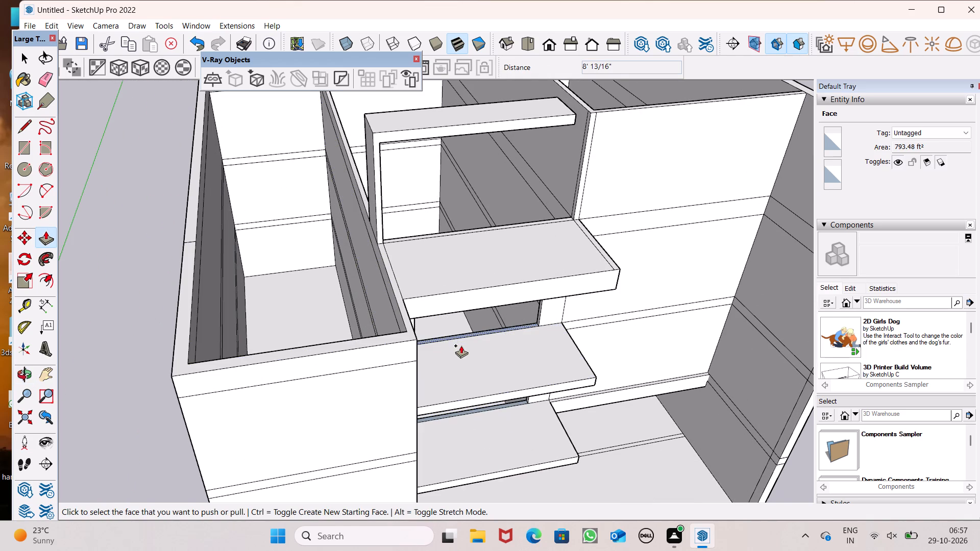
Push the free end face of the upper beam back about 16' to its supporting wall stub, removing the beam.
middle_drag(461, 345, 390, 365)
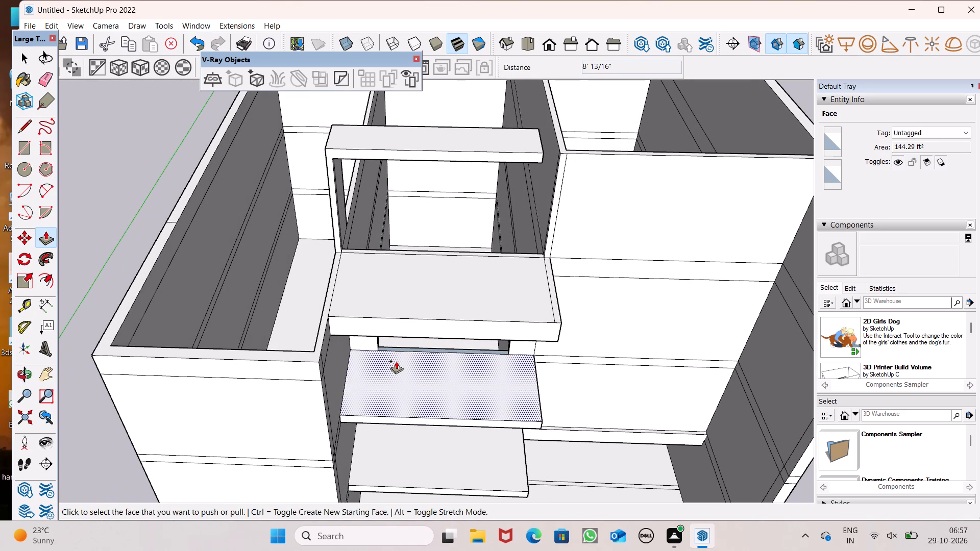
key(space)
middle_drag(342, 286, 315, 331)
scroll(342, 286, up, 1)
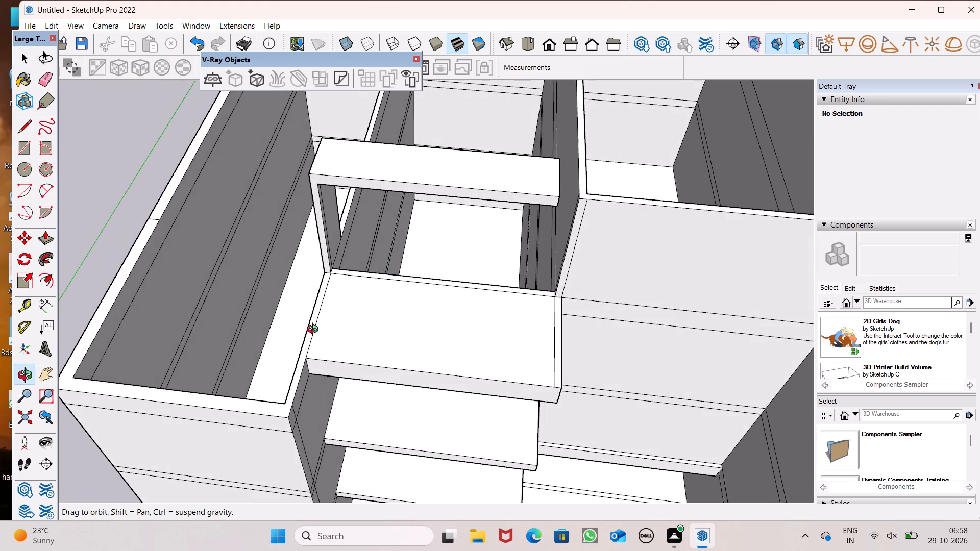
middle_drag(315, 331, 422, 340)
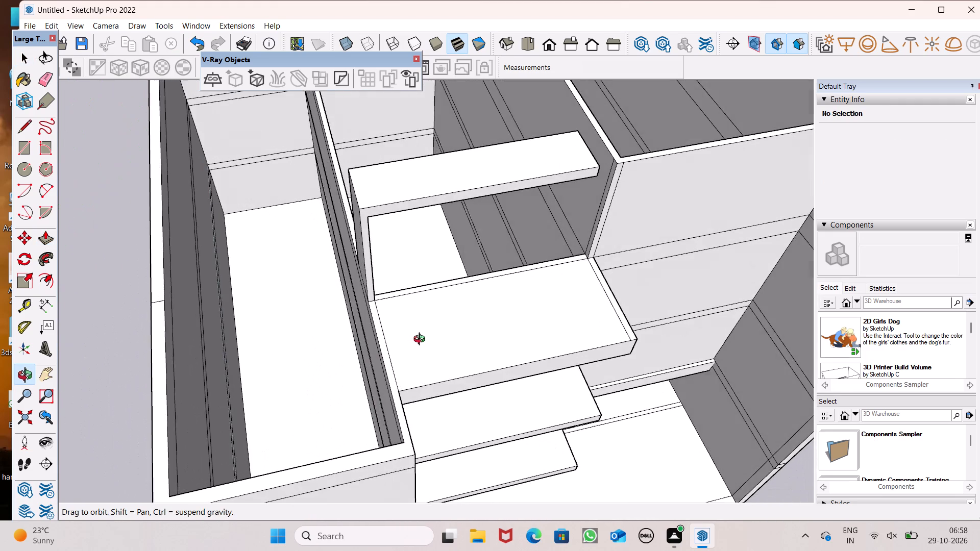
middle_drag(422, 340, 525, 308)
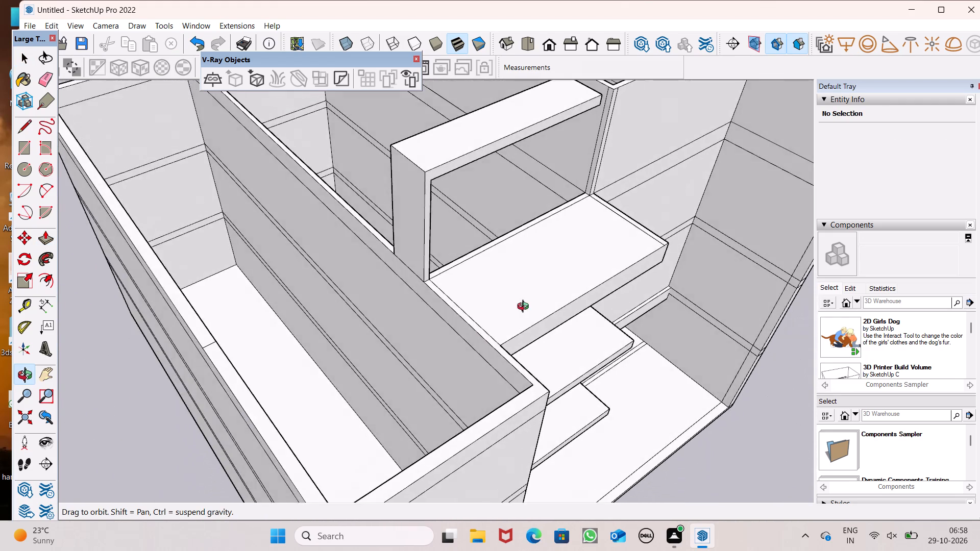
middle_drag(525, 308, 197, 348)
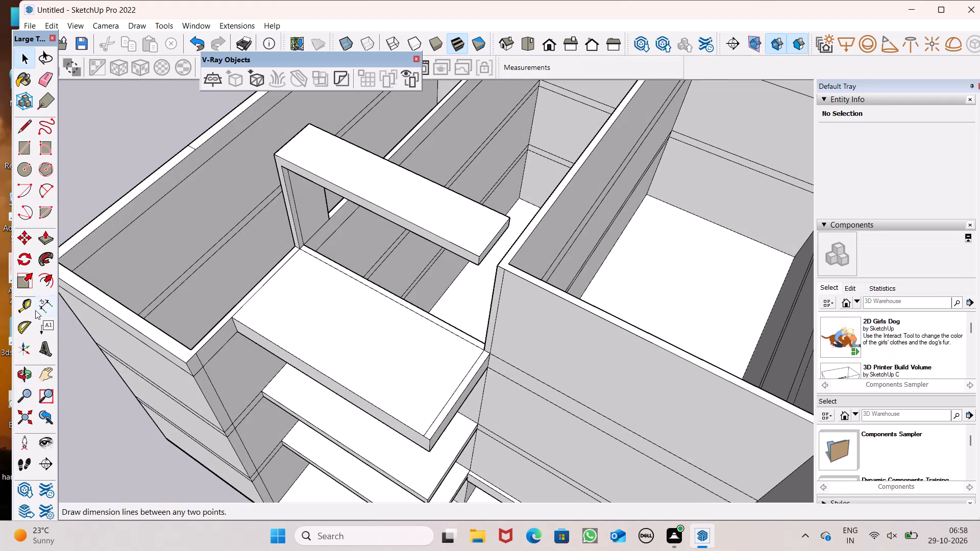
click(52, 238)
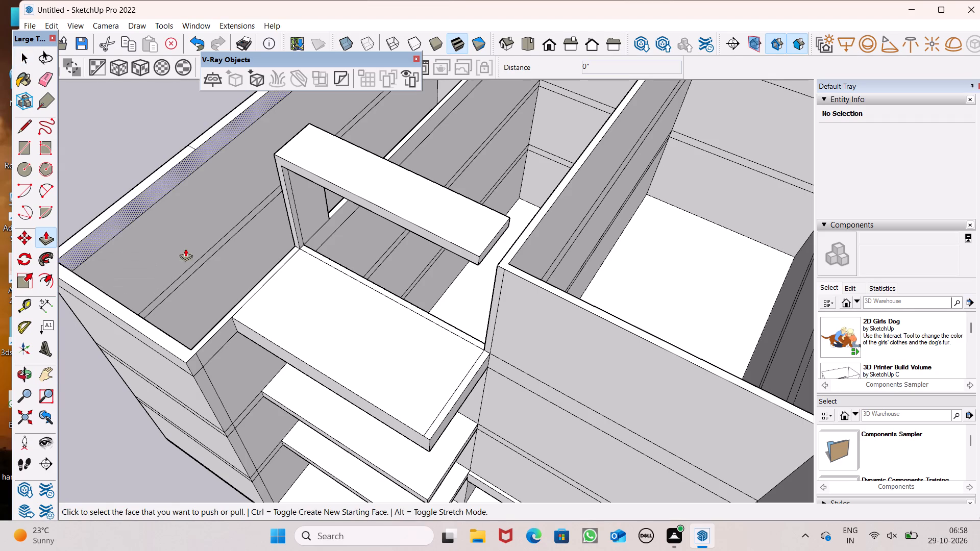
drag(481, 258, 311, 221)
scroll(303, 231, down, 2)
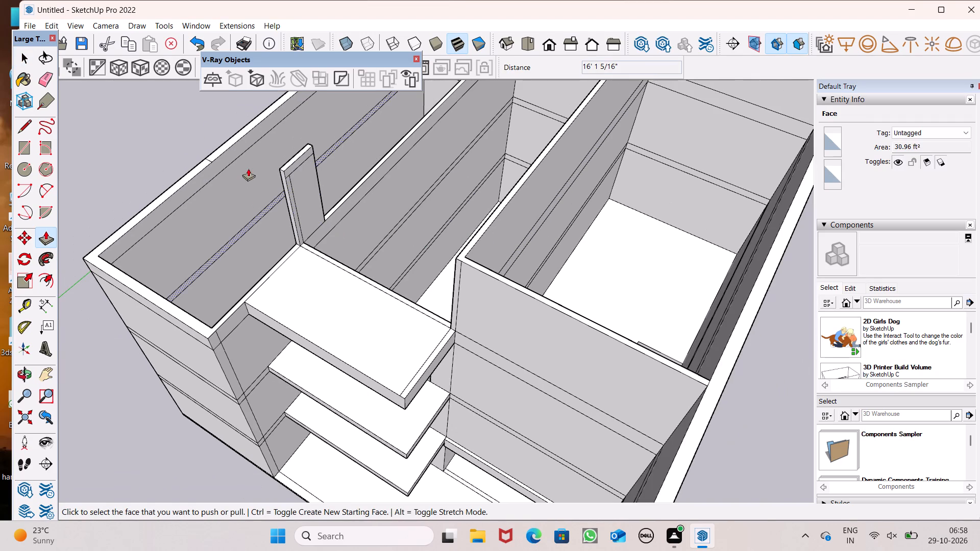
scroll(248, 168, up, 3)
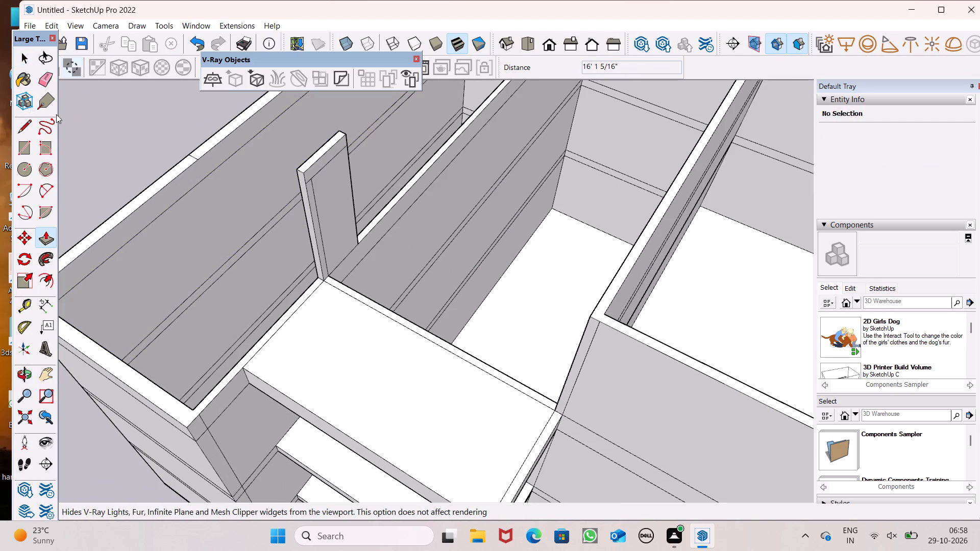
Erase the leftover beam outline edges on the side face of the wall stub.
click(43, 74)
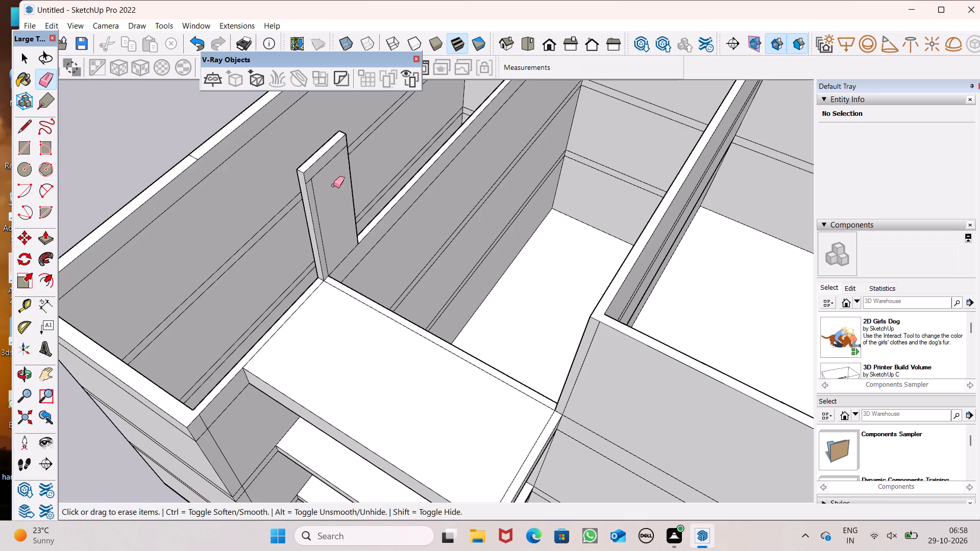
scroll(334, 188, up, 9)
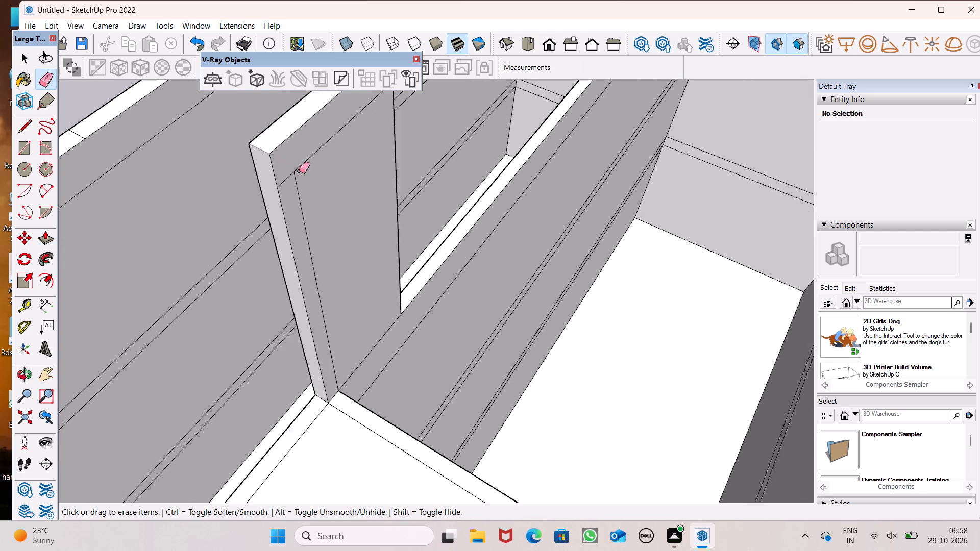
scroll(299, 171, up, 2)
drag(294, 171, 294, 183)
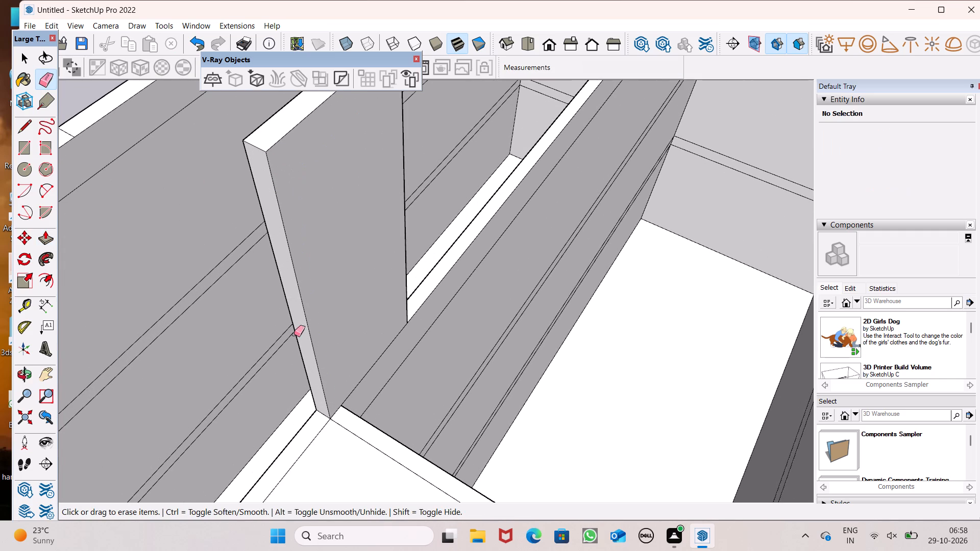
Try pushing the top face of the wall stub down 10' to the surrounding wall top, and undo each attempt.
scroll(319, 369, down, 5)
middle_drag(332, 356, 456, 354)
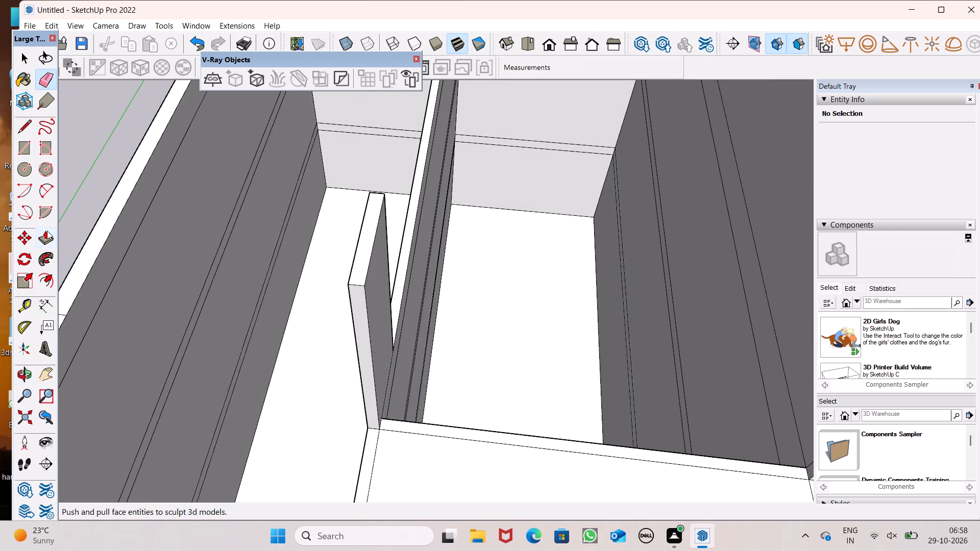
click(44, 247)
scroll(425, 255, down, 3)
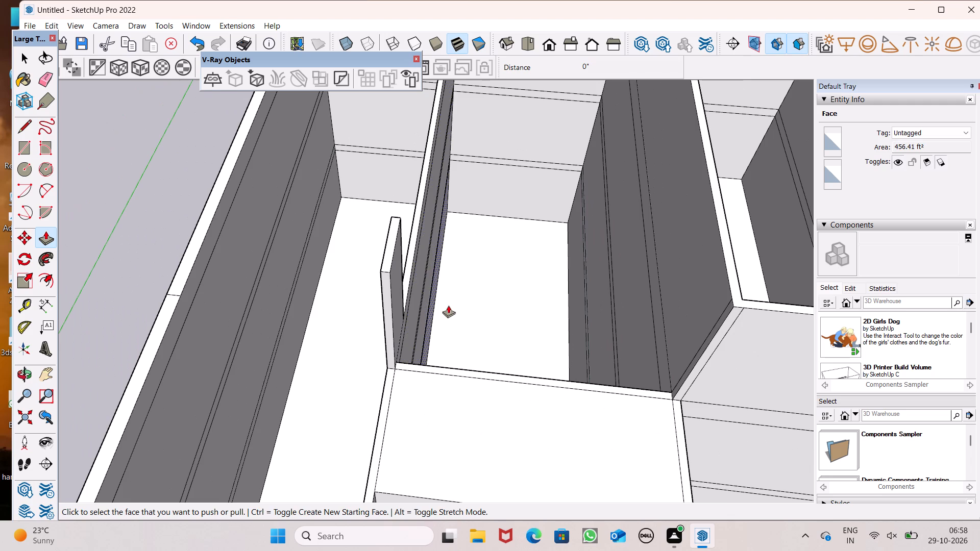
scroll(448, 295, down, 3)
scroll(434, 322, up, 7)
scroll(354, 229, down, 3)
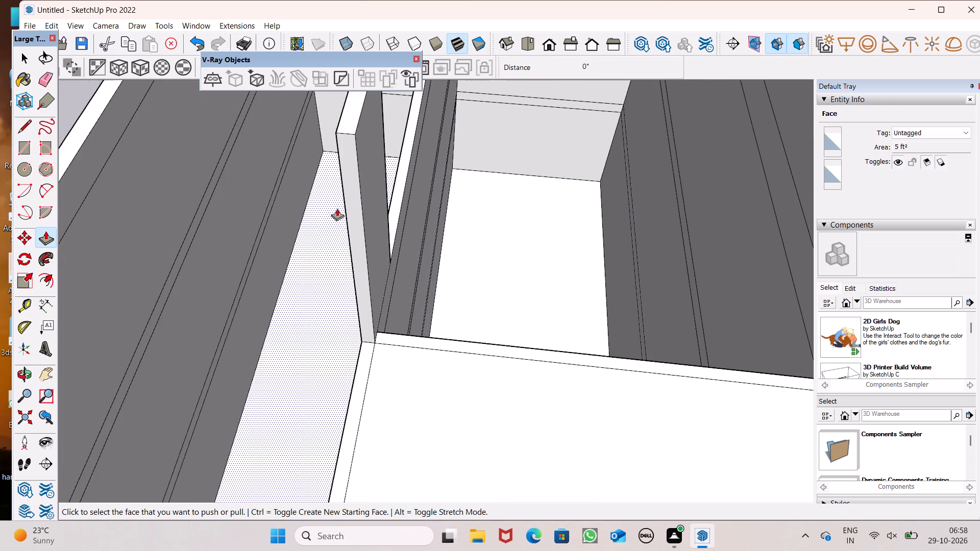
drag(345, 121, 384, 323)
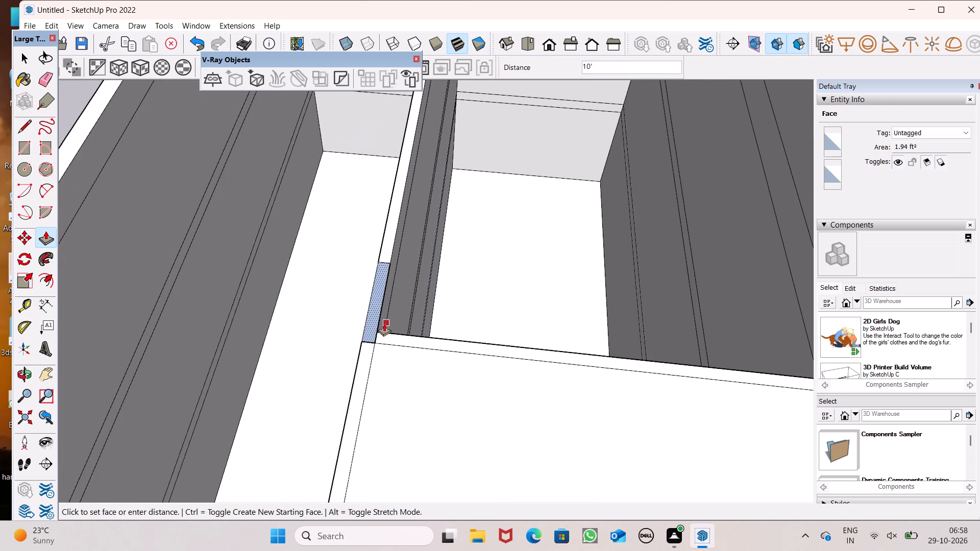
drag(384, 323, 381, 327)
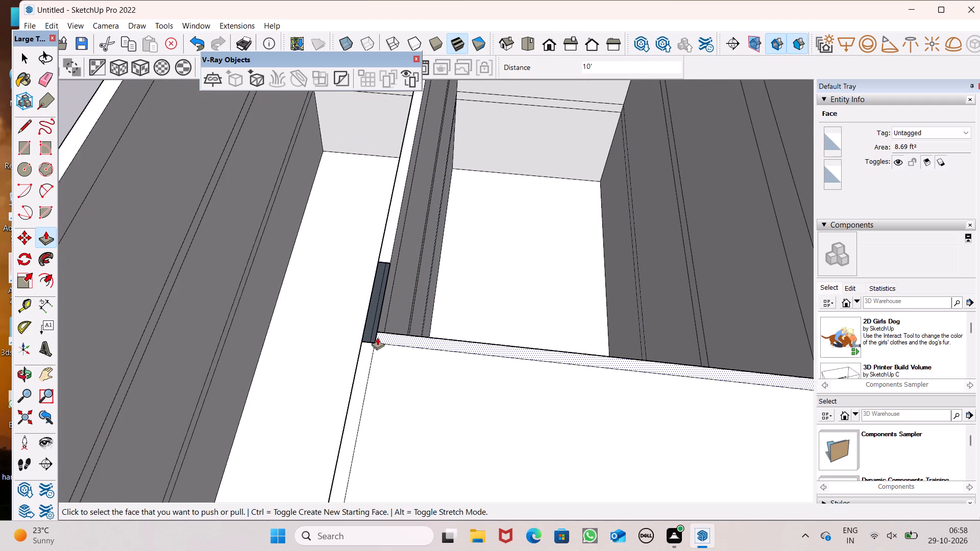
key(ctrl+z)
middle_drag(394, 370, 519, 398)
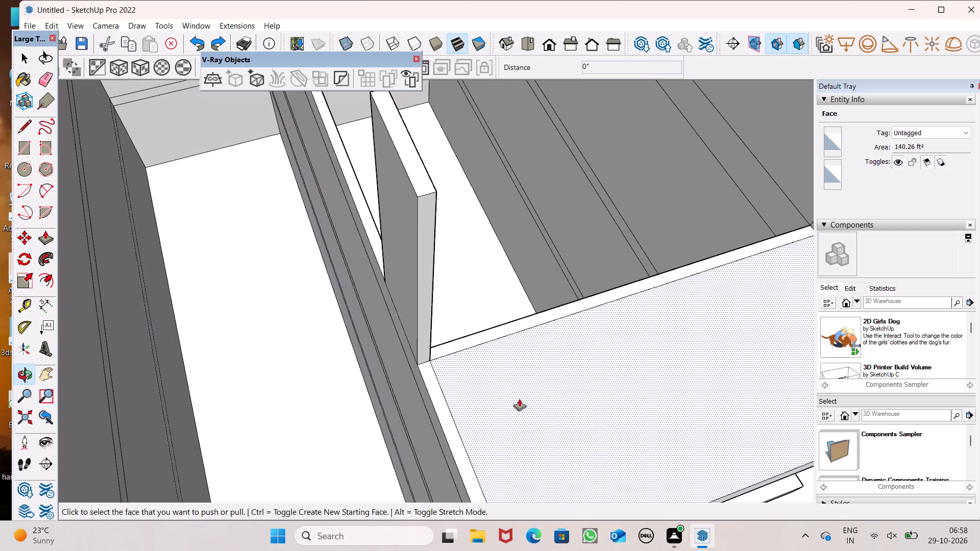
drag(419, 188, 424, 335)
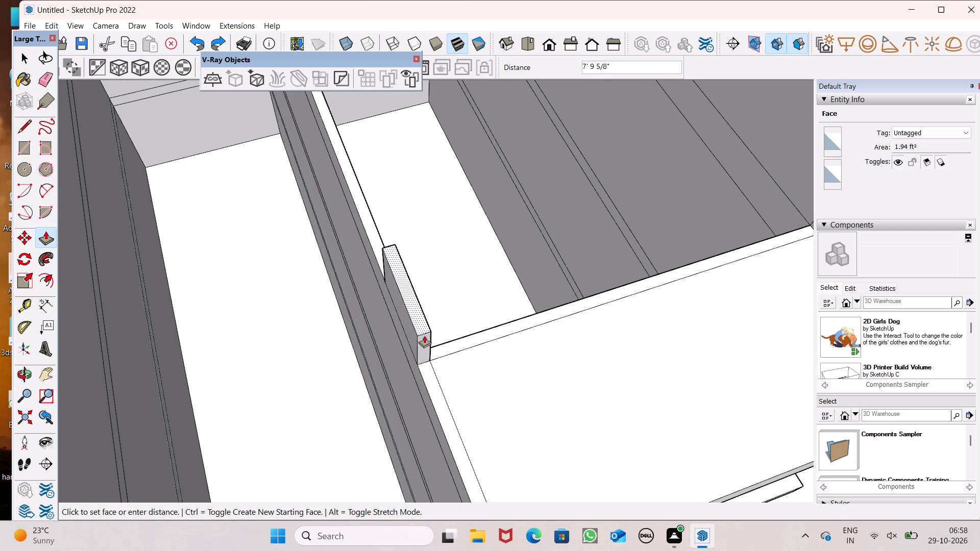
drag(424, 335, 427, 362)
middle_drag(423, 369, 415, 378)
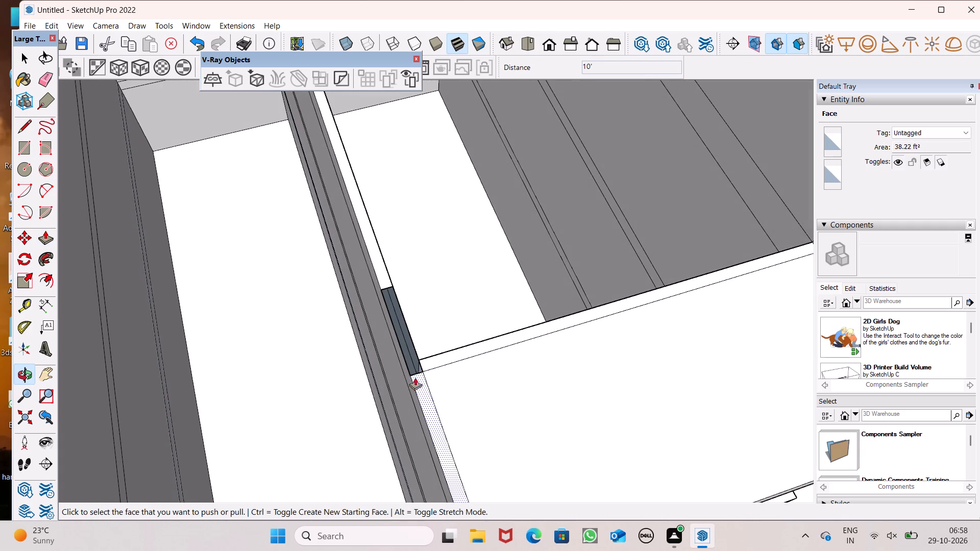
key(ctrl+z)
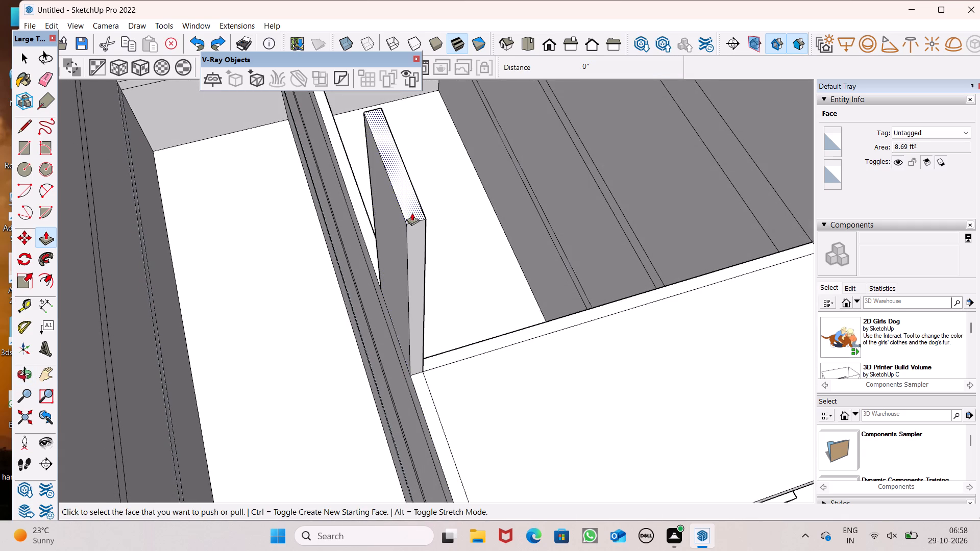
Push the top face of the wall stub down 10' to the level of the surrounding wall top.
drag(412, 212, 414, 362)
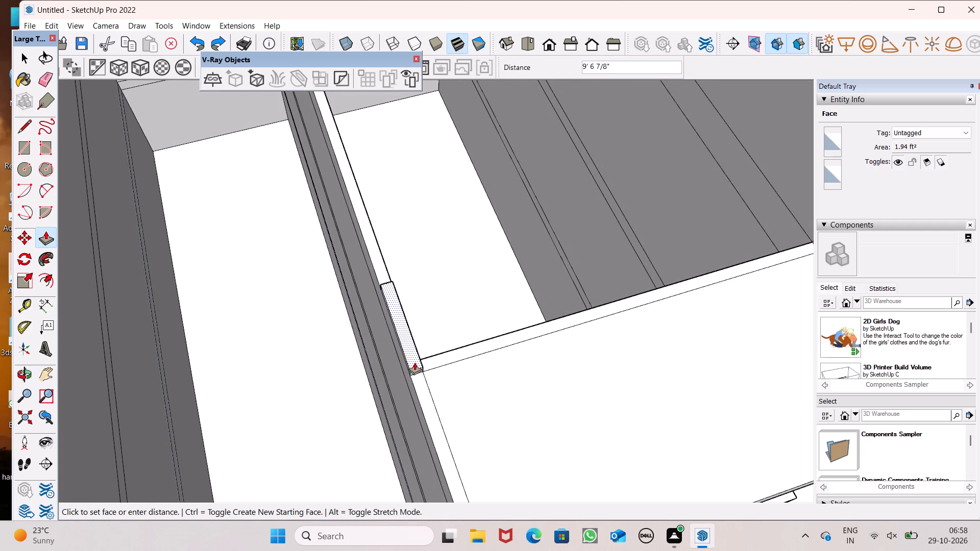
drag(414, 362, 416, 369)
Draw a short line along the end edge of the opening in the wall top to close it with a face.
middle_drag(411, 380, 439, 392)
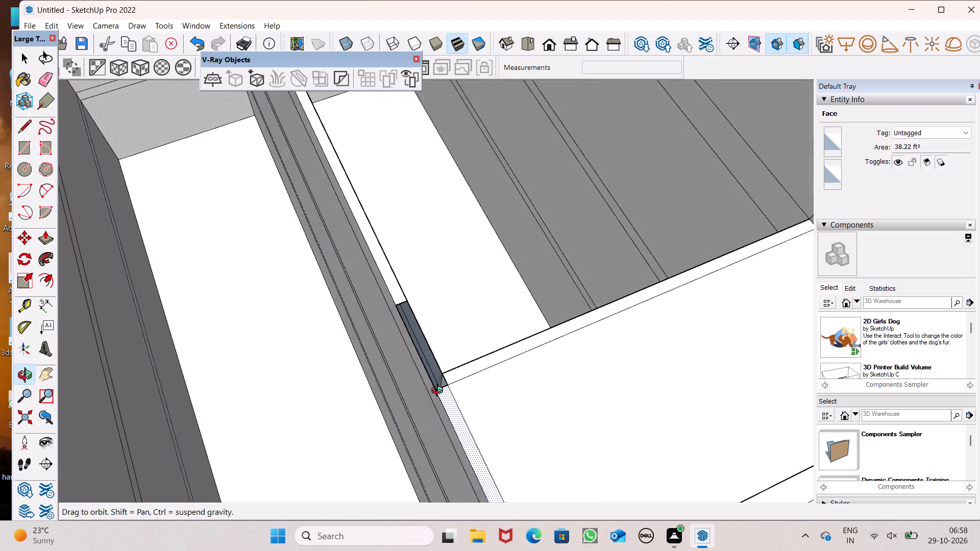
middle_drag(439, 392, 415, 373)
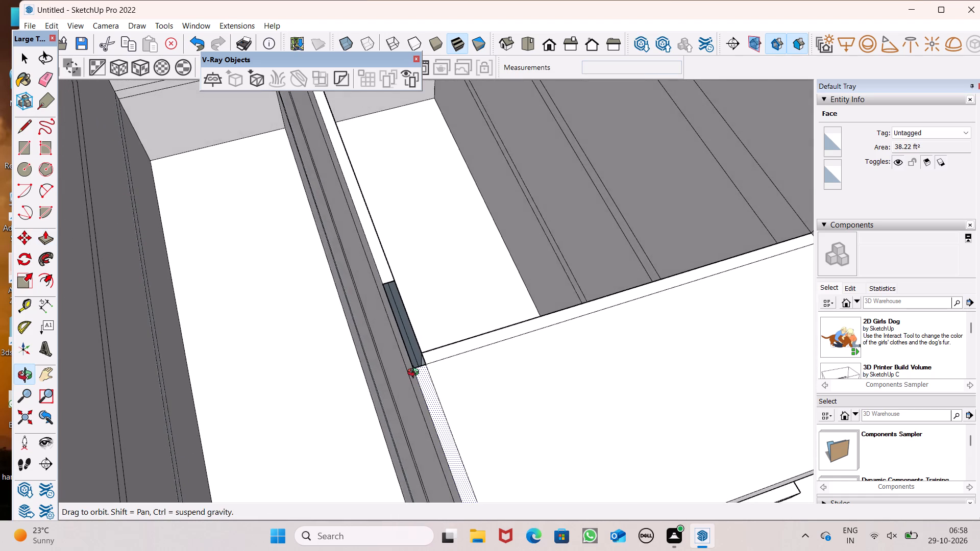
middle_drag(415, 373, 415, 364)
middle_drag(415, 357, 359, 387)
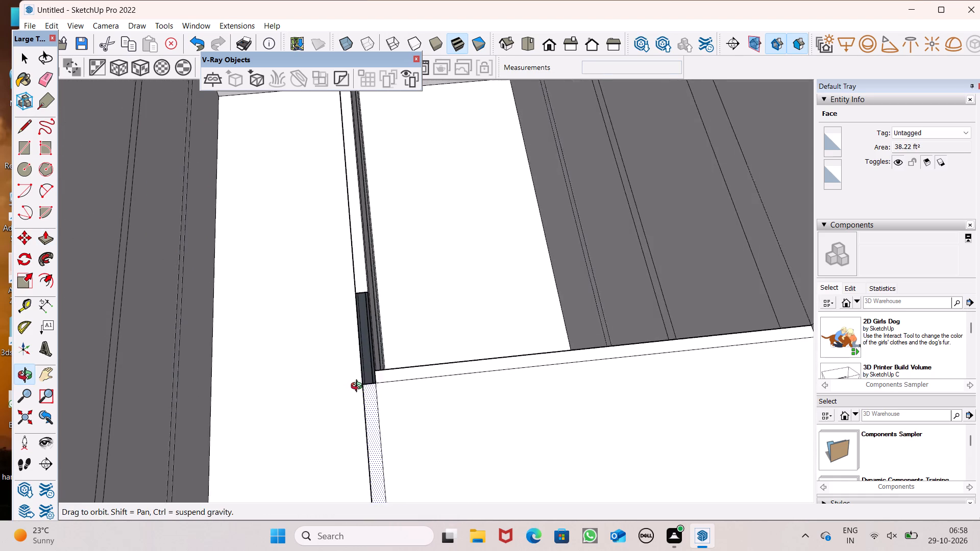
middle_drag(359, 387, 383, 403)
click(24, 118)
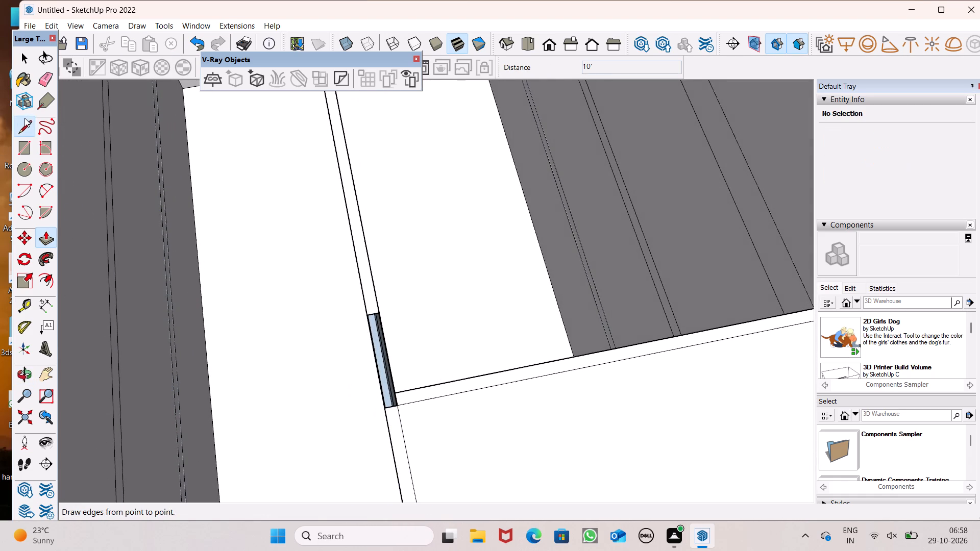
scroll(379, 317, up, 2)
middle_drag(377, 363, 373, 288)
scroll(374, 350, up, 1)
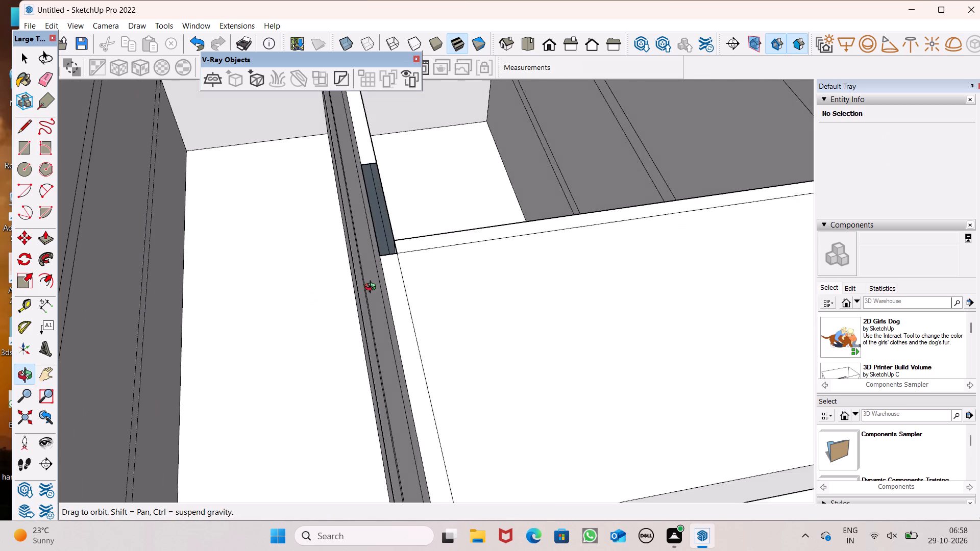
middle_drag(373, 288, 384, 338)
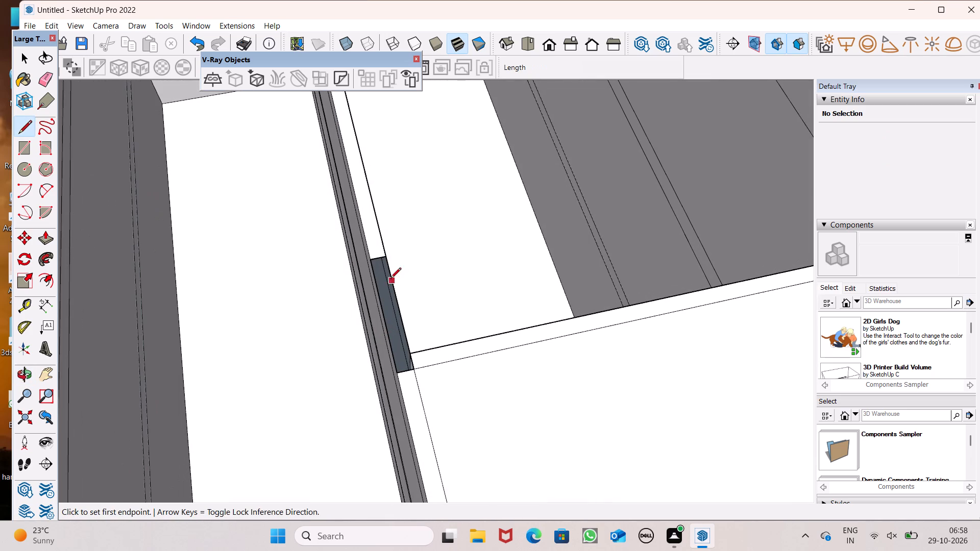
scroll(397, 251, up, 7)
scroll(397, 251, down, 5)
scroll(355, 317, up, 2)
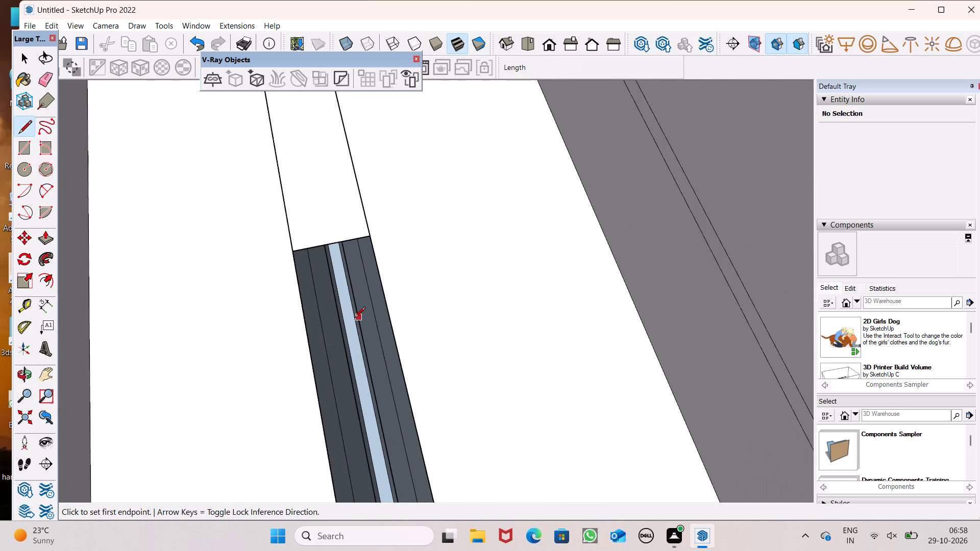
scroll(355, 319, down, 1)
middle_drag(354, 289, 375, 111)
middle_click(375, 111)
click(285, 259)
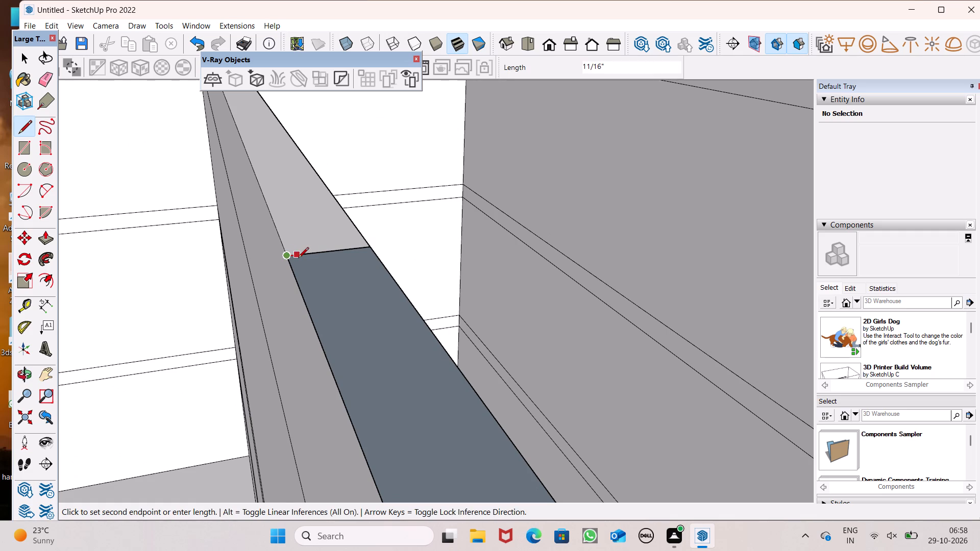
click(301, 256)
Examine the repaired wall top, front balconies and raised staircase bay from above and from the front.
scroll(304, 255, down, 5)
middle_drag(306, 255, 297, 395)
scroll(321, 355, down, 7)
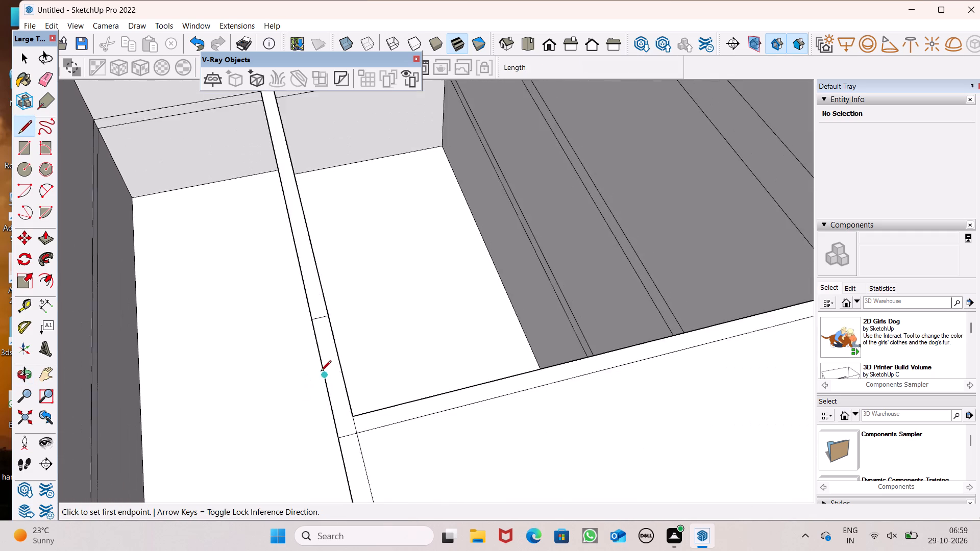
scroll(334, 331, down, 6)
scroll(251, 353, down, 1)
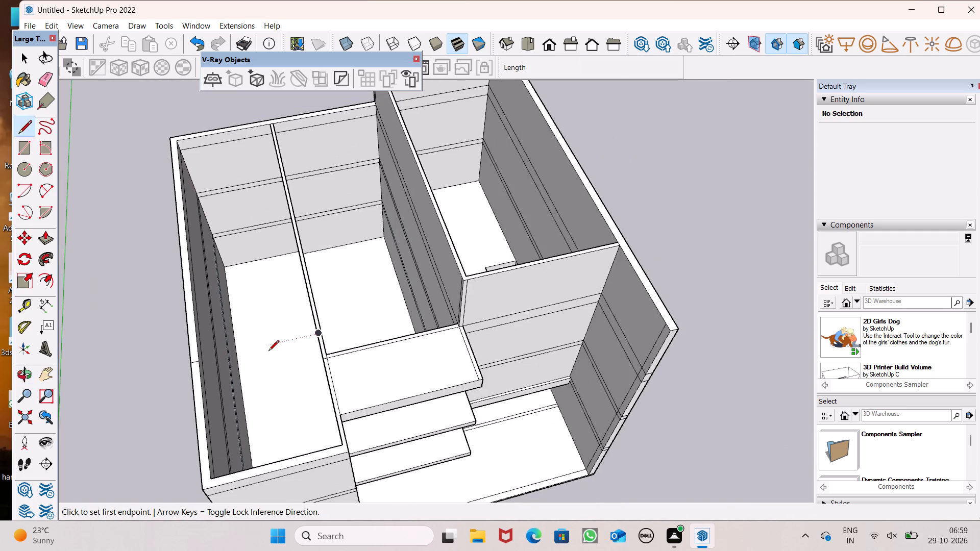
key(space)
scroll(282, 348, down, 3)
middle_drag(396, 337, 368, 166)
scroll(329, 280, up, 3)
middle_drag(332, 273, 341, 368)
scroll(332, 273, up, 1)
scroll(332, 346, down, 4)
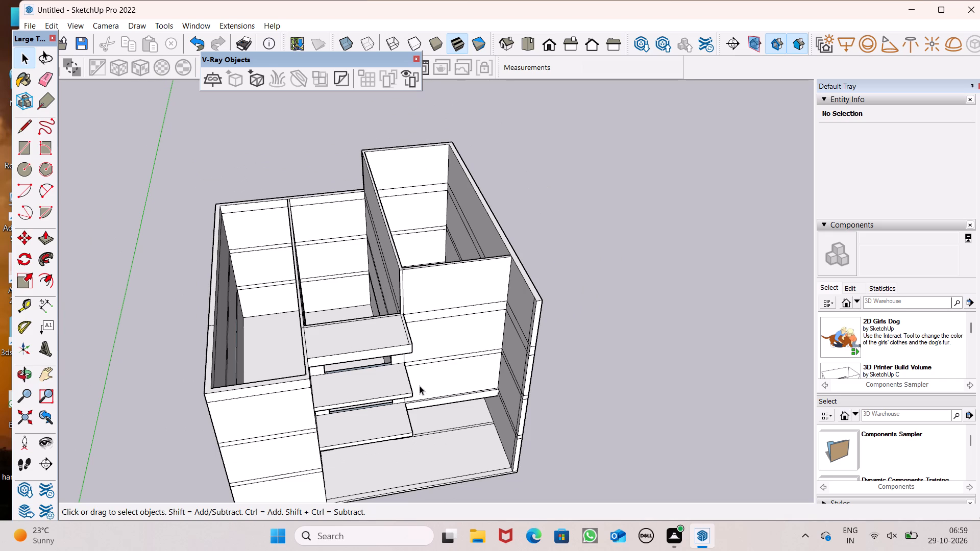
middle_drag(411, 391, 350, 451)
scroll(352, 444, up, 1)
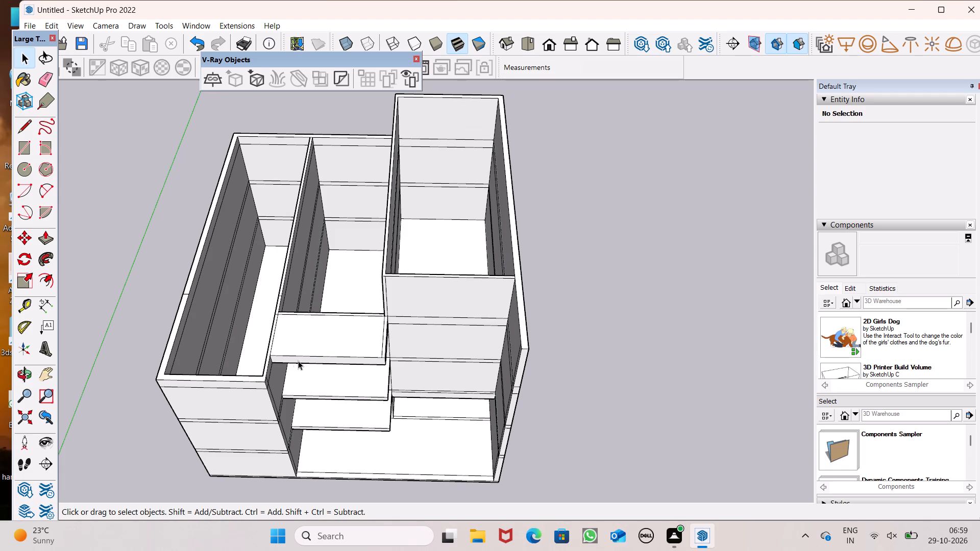
scroll(250, 344, up, 4)
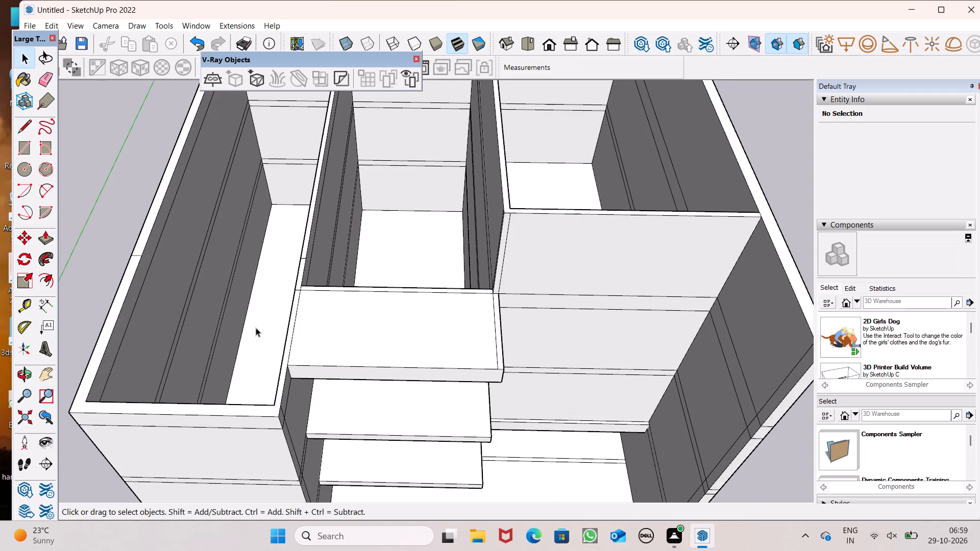
scroll(306, 379, up, 2)
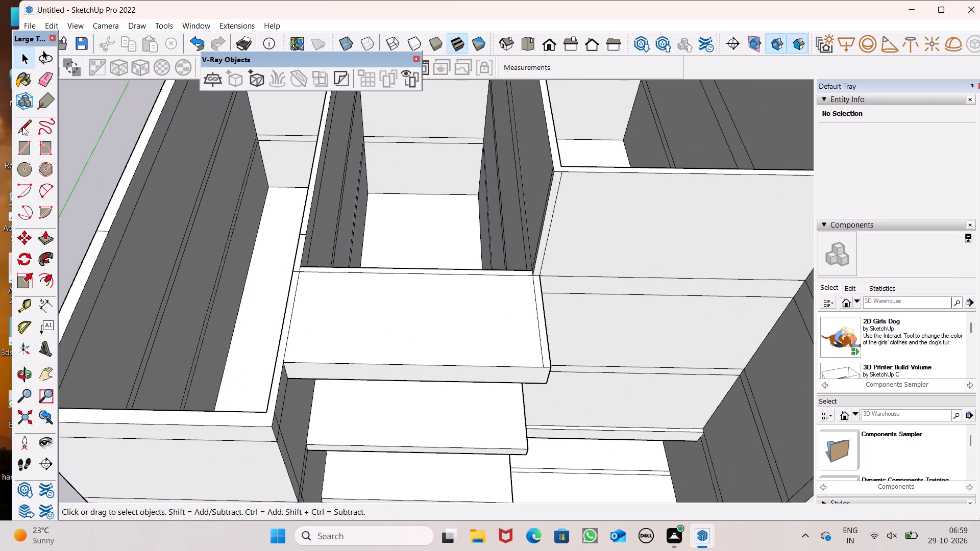
Draw a line about 8' long across the depth of the top balcony slab, marking off a narrow strip beside the partition wall.
click(22, 127)
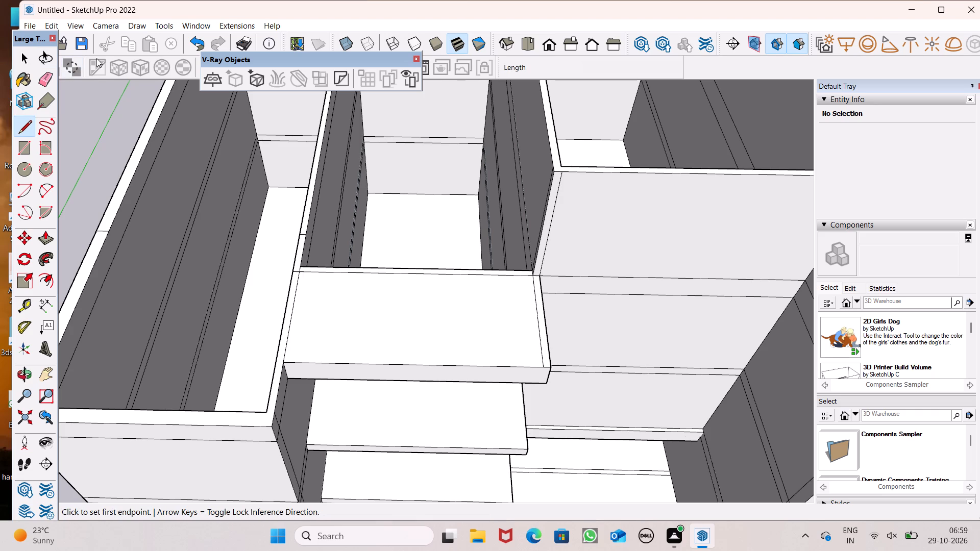
scroll(319, 250, down, 2)
scroll(316, 304, up, 5)
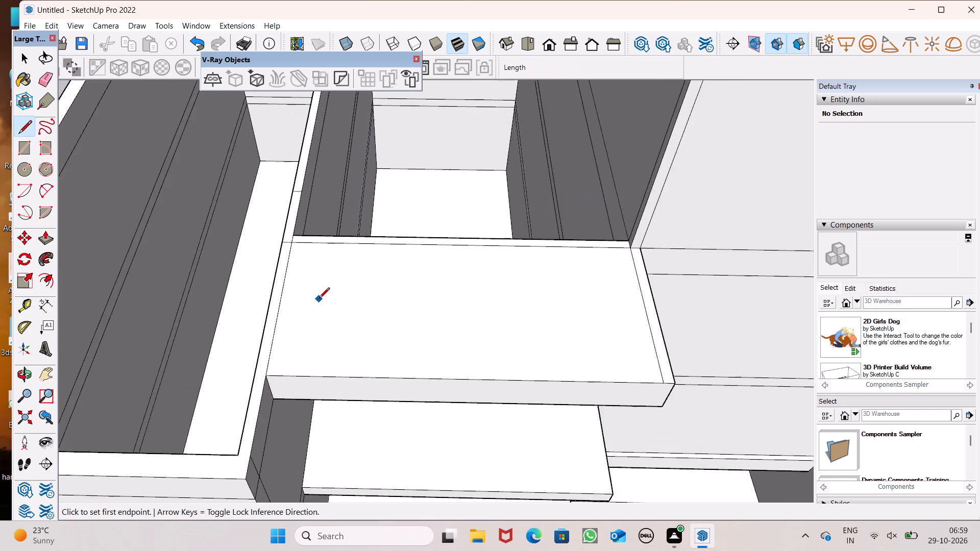
scroll(319, 299, up, 2)
scroll(325, 298, down, 2)
scroll(326, 483, up, 1)
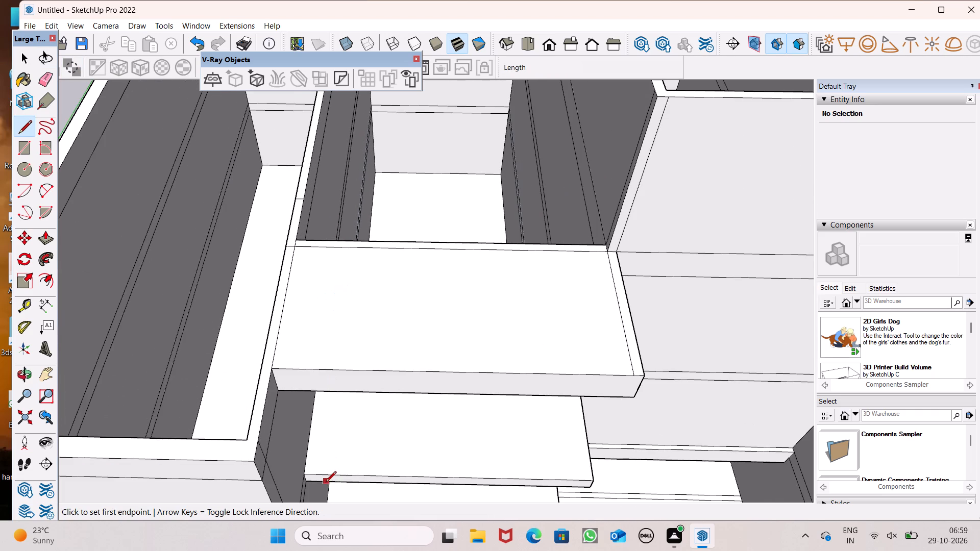
scroll(326, 483, up, 4)
scroll(330, 402, down, 5)
scroll(412, 291, down, 2)
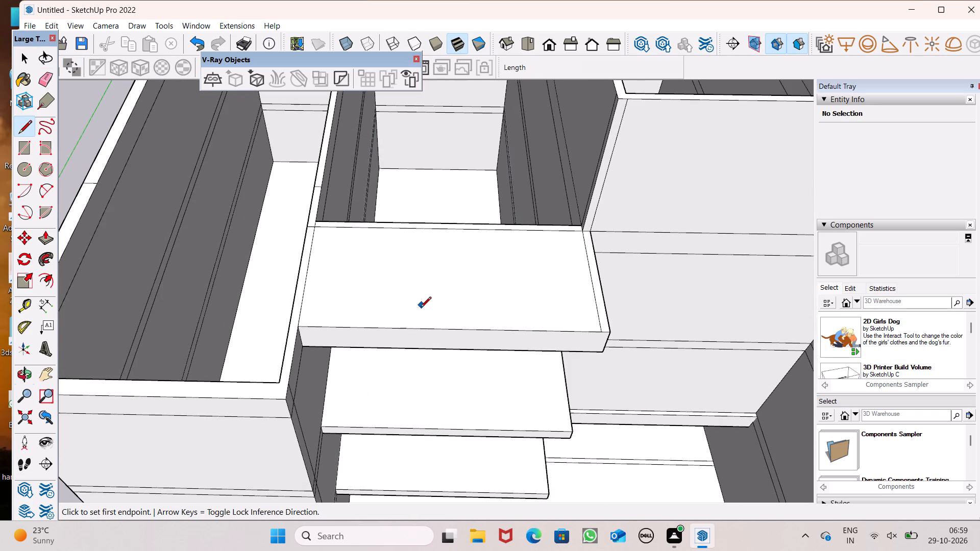
middle_drag(421, 310, 421, 355)
scroll(393, 278, down, 4)
scroll(354, 403, up, 6)
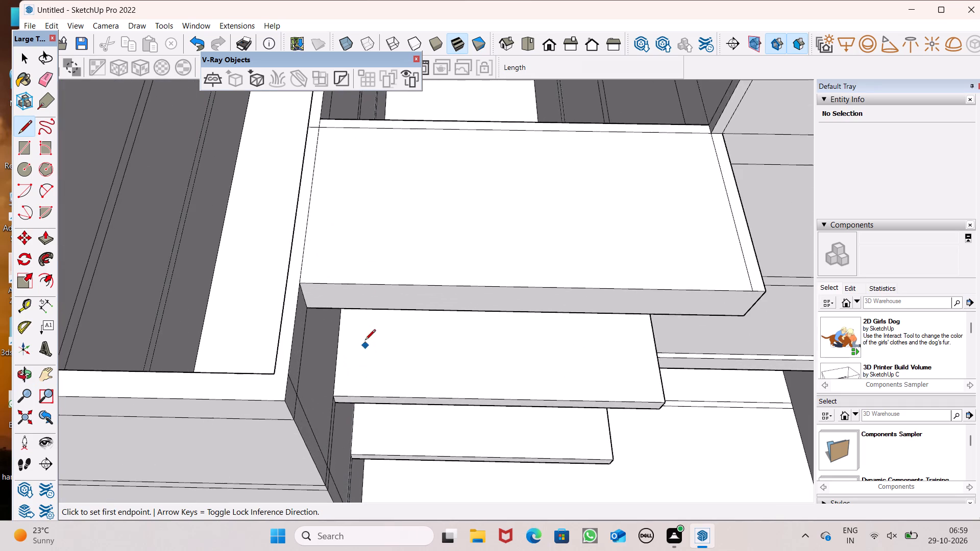
scroll(350, 144, down, 5)
middle_drag(363, 227, 378, 294)
scroll(370, 305, up, 6)
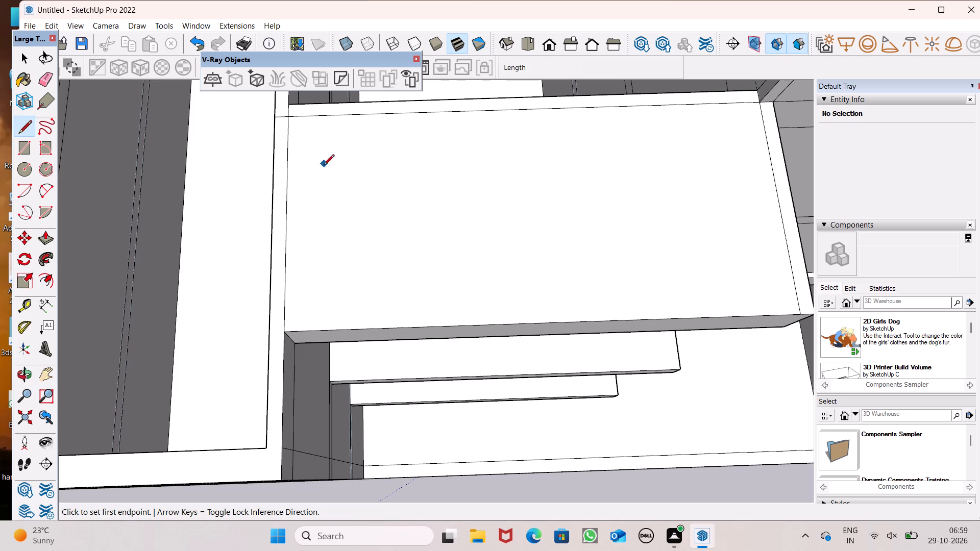
scroll(320, 269, down, 4)
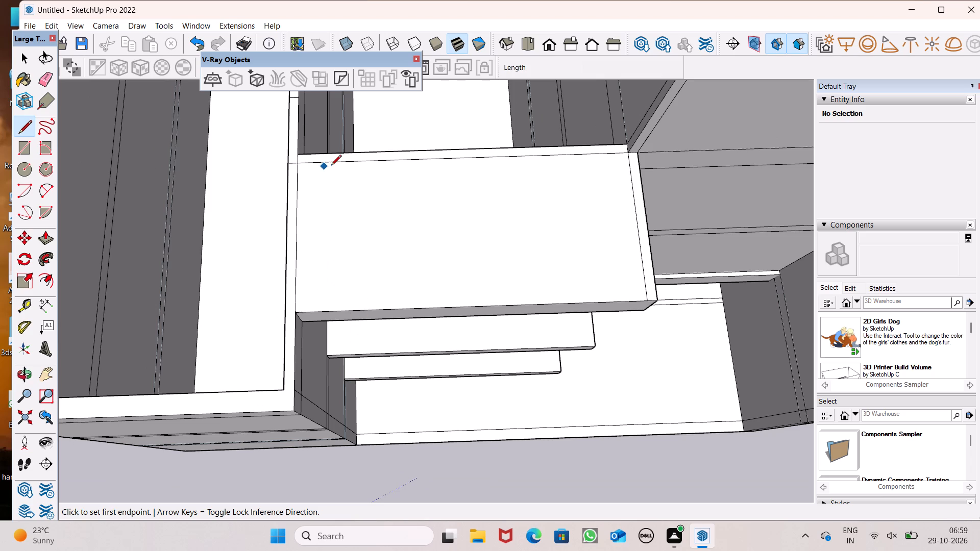
scroll(333, 166, up, 1)
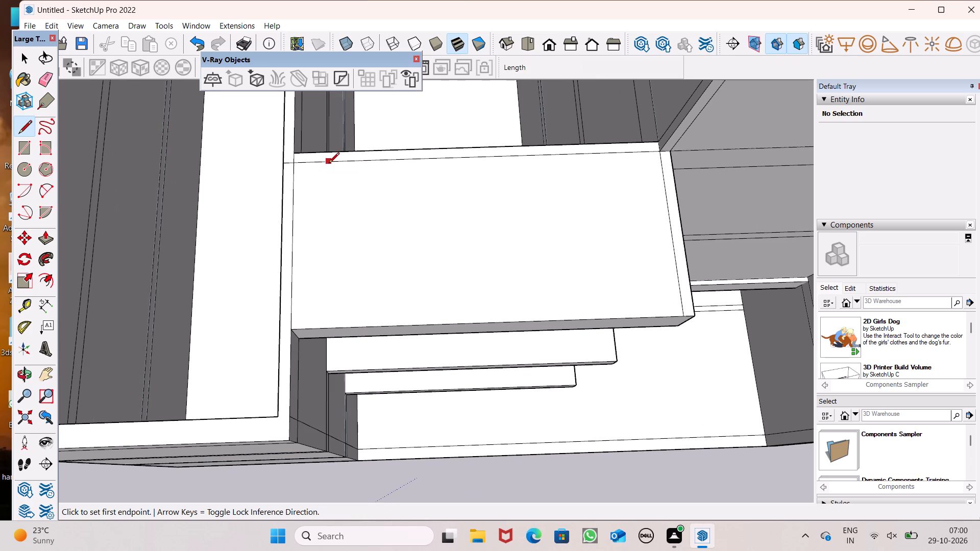
click(328, 164)
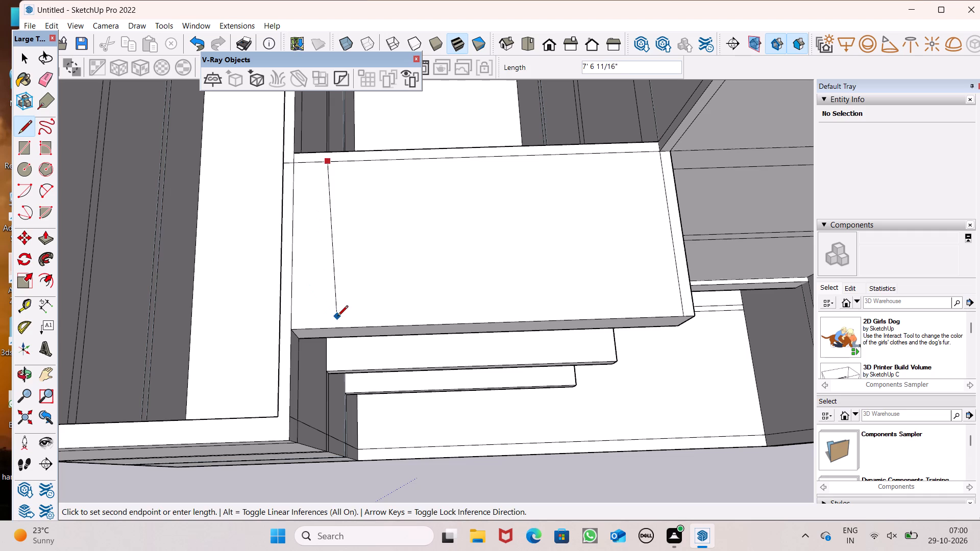
click(327, 327)
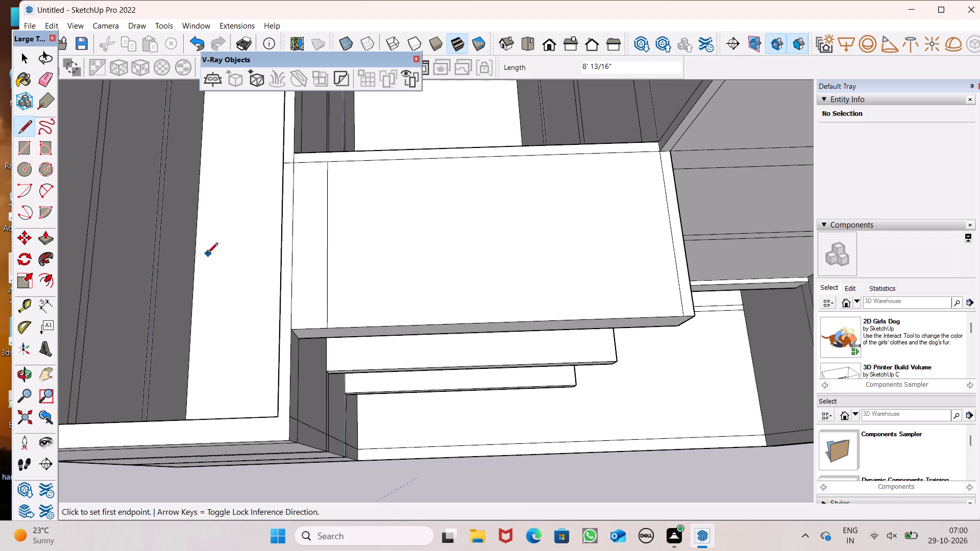
Push/Pull the narrow strip at the end of the top balcony slab up 10' to form a pier.
scroll(313, 328, down, 8)
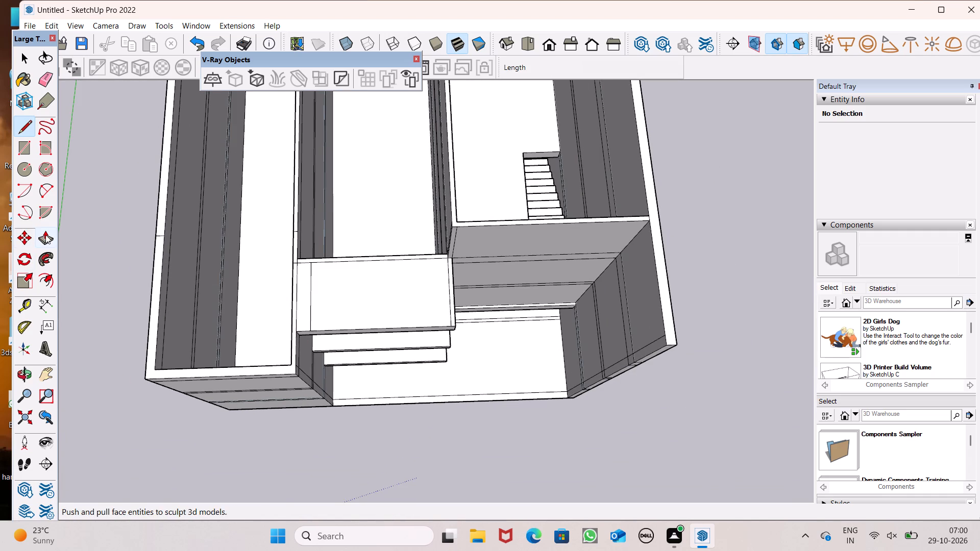
click(45, 234)
scroll(242, 298, down, 3)
middle_drag(293, 318, 291, 320)
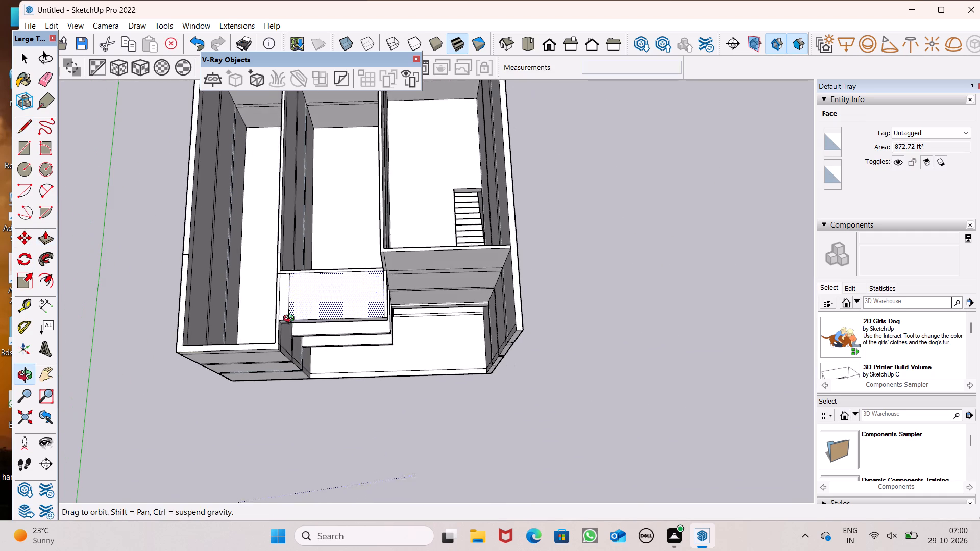
middle_drag(291, 320, 296, 215)
scroll(297, 246, up, 6)
drag(276, 286, 276, 275)
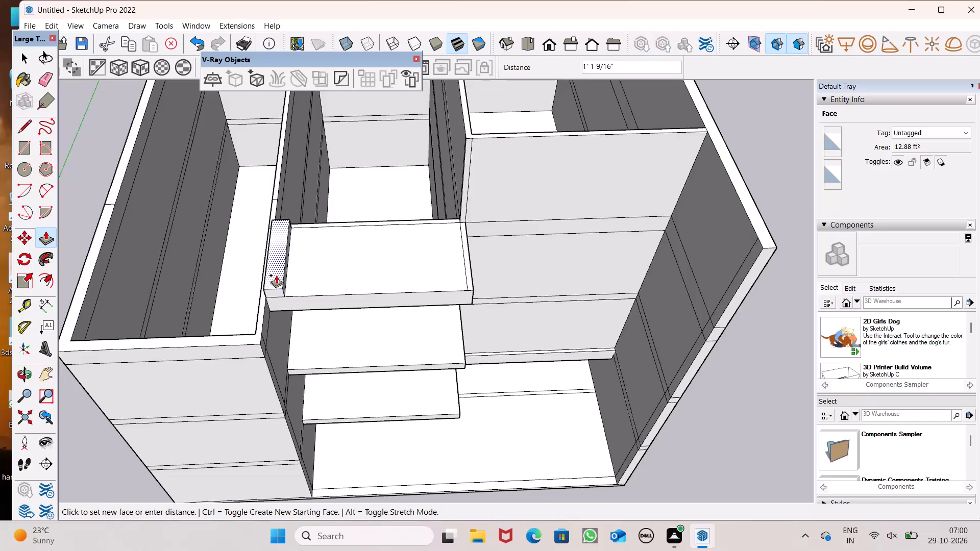
drag(276, 275, 252, 198)
text(10')
key(Return)
Examine the raised pier, balconies and front openings from the front, the back and above.
scroll(282, 206, down, 4)
scroll(329, 236, up, 1)
middle_drag(333, 214, 357, 104)
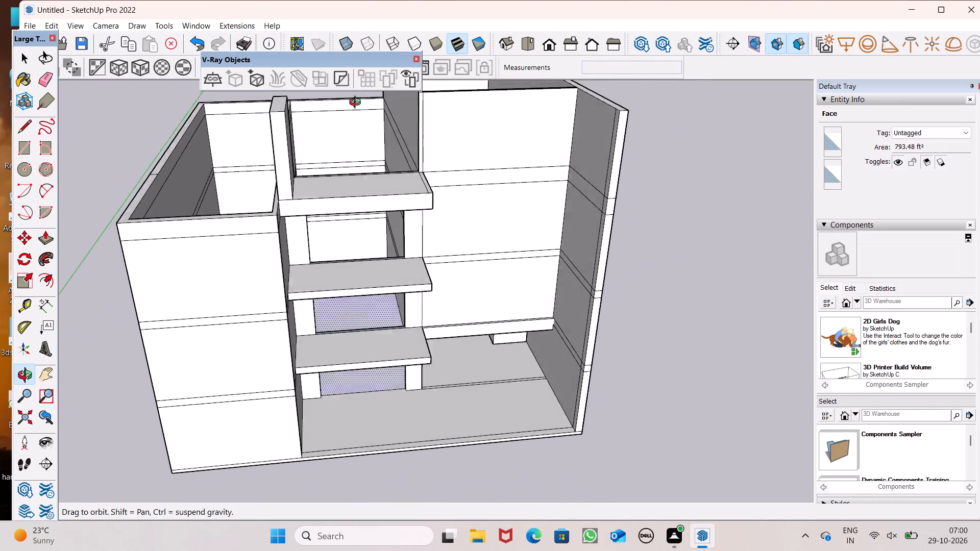
middle_drag(357, 104, 297, 123)
scroll(390, 245, down, 4)
middle_drag(399, 217, 482, 73)
middle_drag(449, 121, 379, 328)
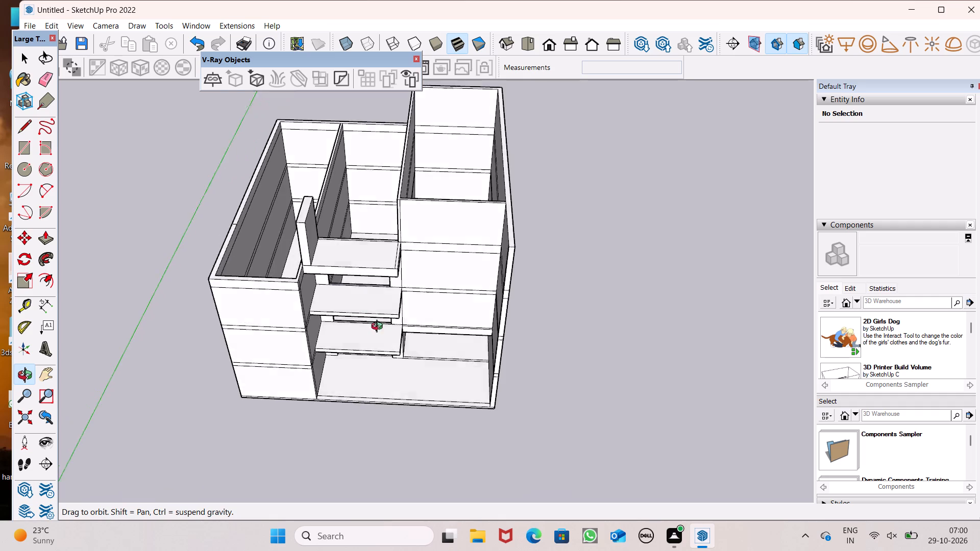
middle_drag(379, 328, 358, 382)
middle_click(331, 405)
scroll(295, 330, up, 1)
middle_drag(294, 329, 418, 369)
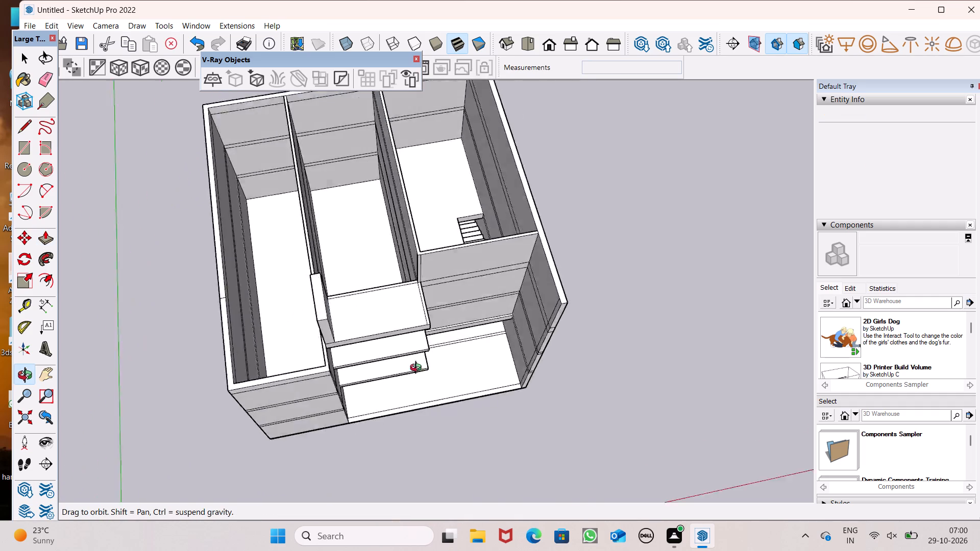
middle_drag(418, 369, 824, 257)
scroll(819, 265, up, 1)
middle_drag(335, 289, 597, 270)
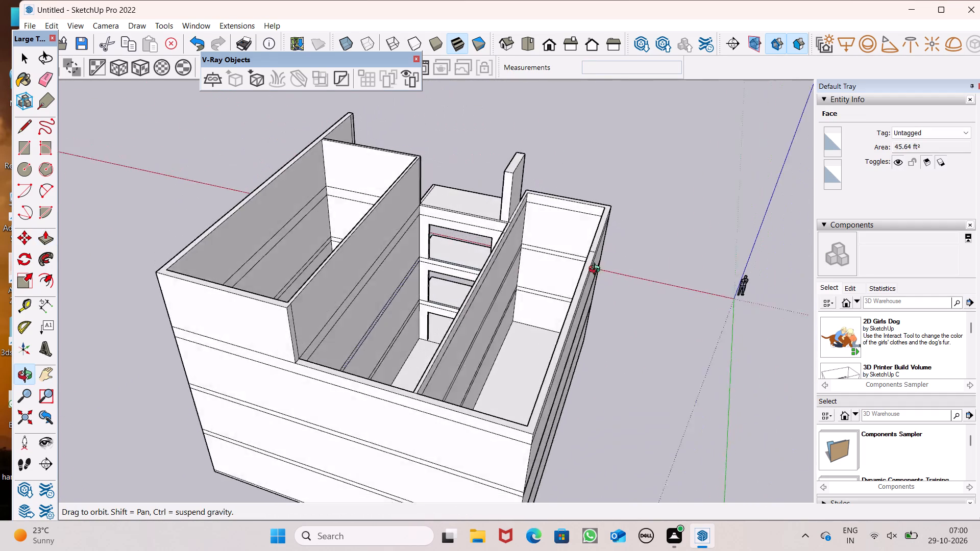
middle_drag(597, 270, 641, 267)
scroll(511, 243, up, 2)
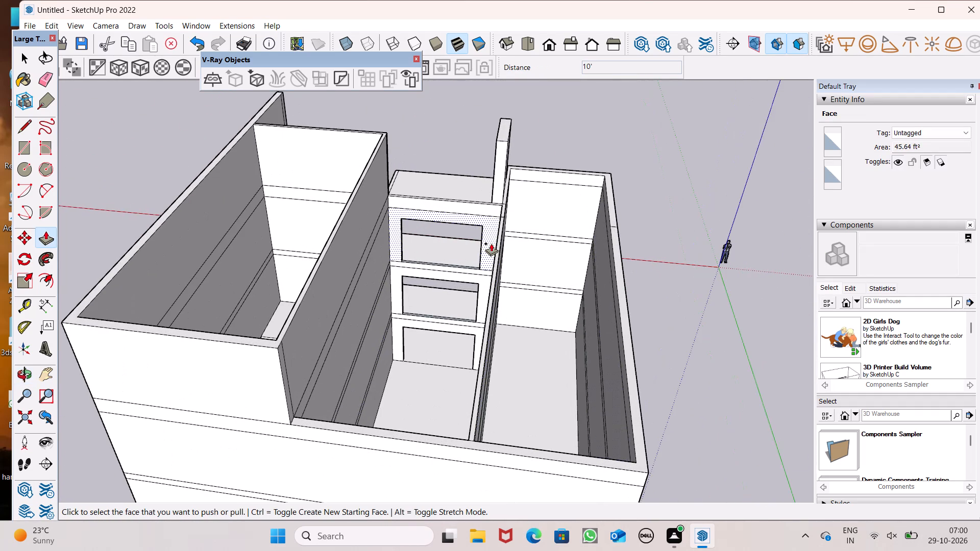
scroll(487, 257, up, 6)
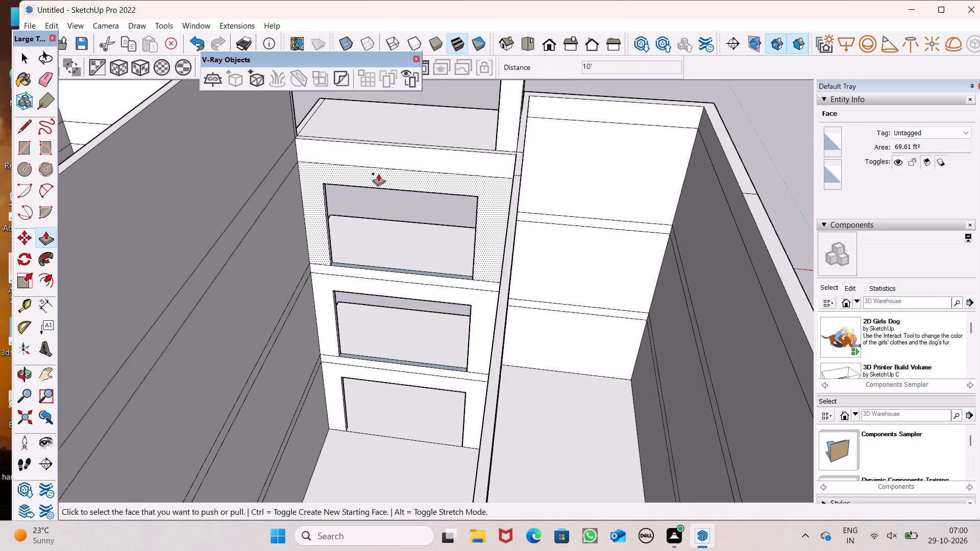
scroll(399, 234, up, 1)
middle_drag(399, 234, 337, 328)
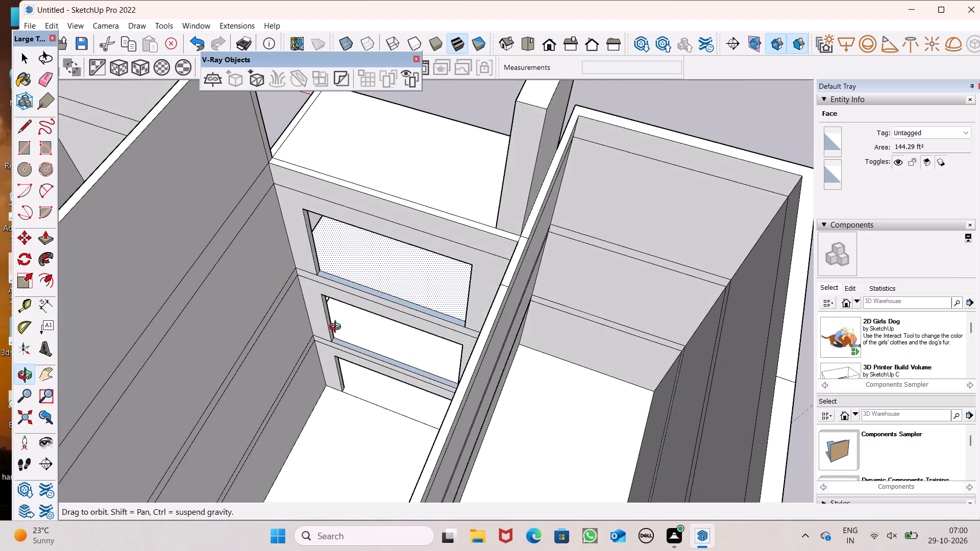
middle_drag(337, 328, 329, 338)
scroll(482, 289, up, 4)
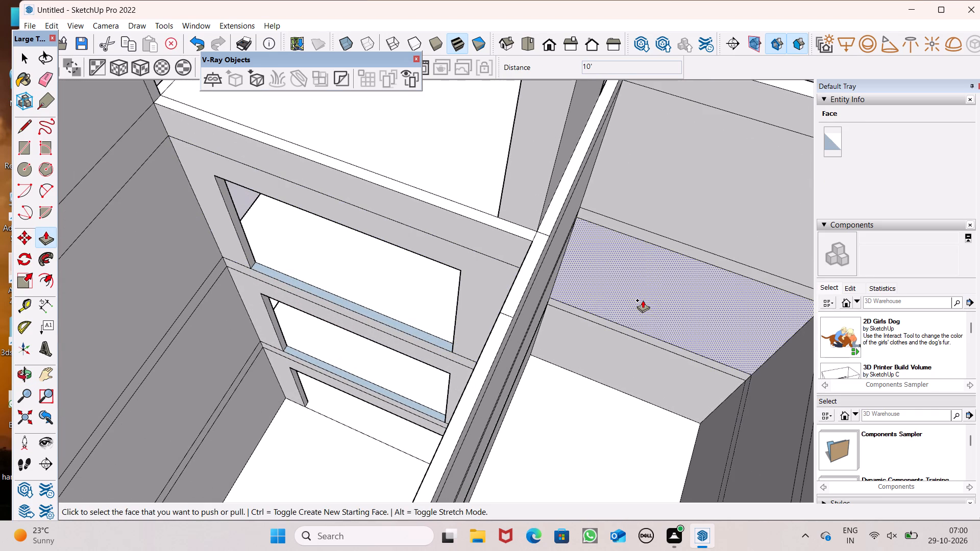
scroll(649, 302, down, 4)
middle_drag(657, 306, 546, 392)
scroll(657, 306, up, 1)
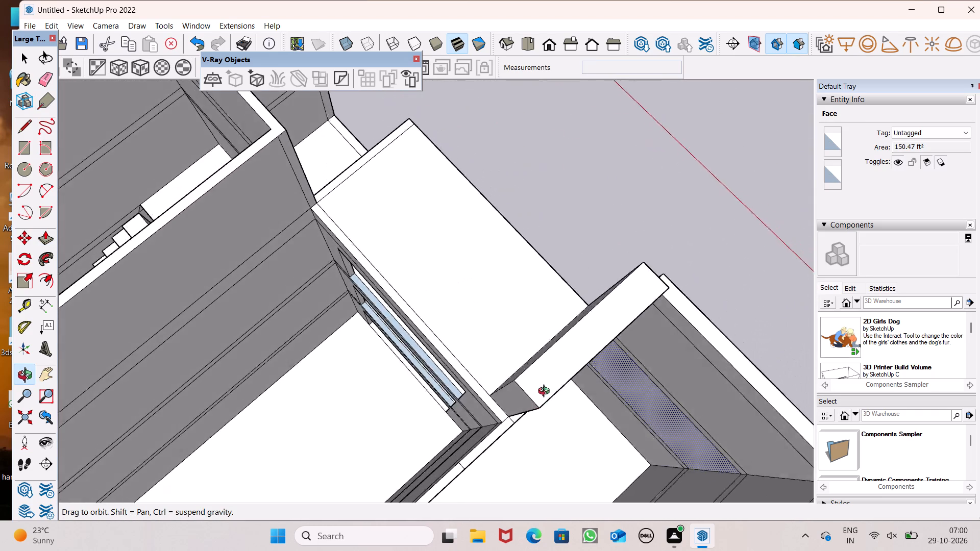
middle_drag(546, 392, 19, 413)
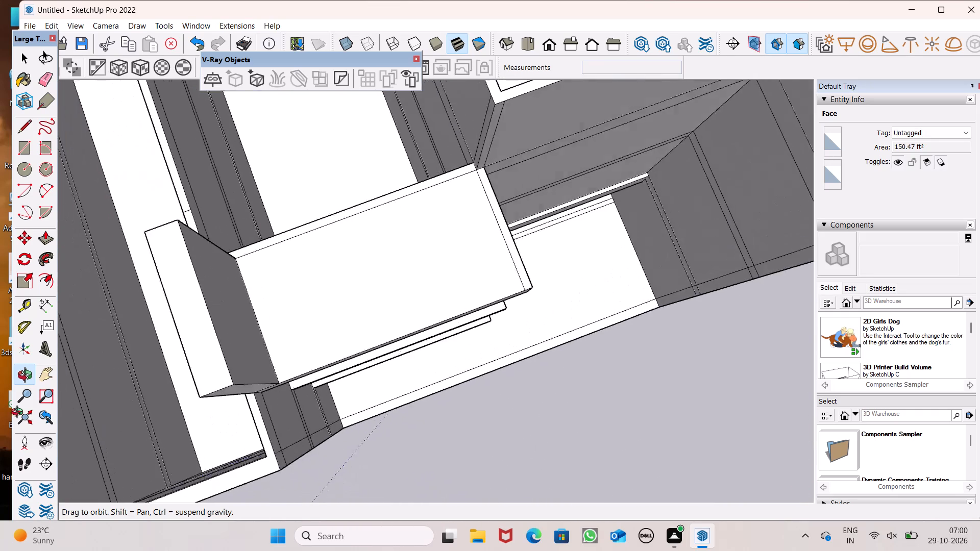
middle_drag(19, 413, 0, 344)
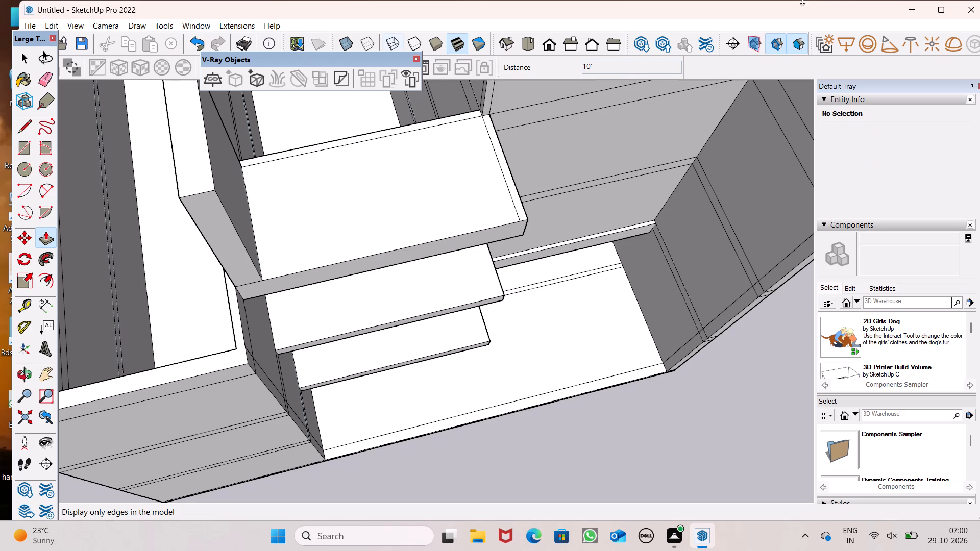
scroll(480, 186, down, 1)
scroll(546, 196, down, 6)
middle_drag(584, 197, 517, 50)
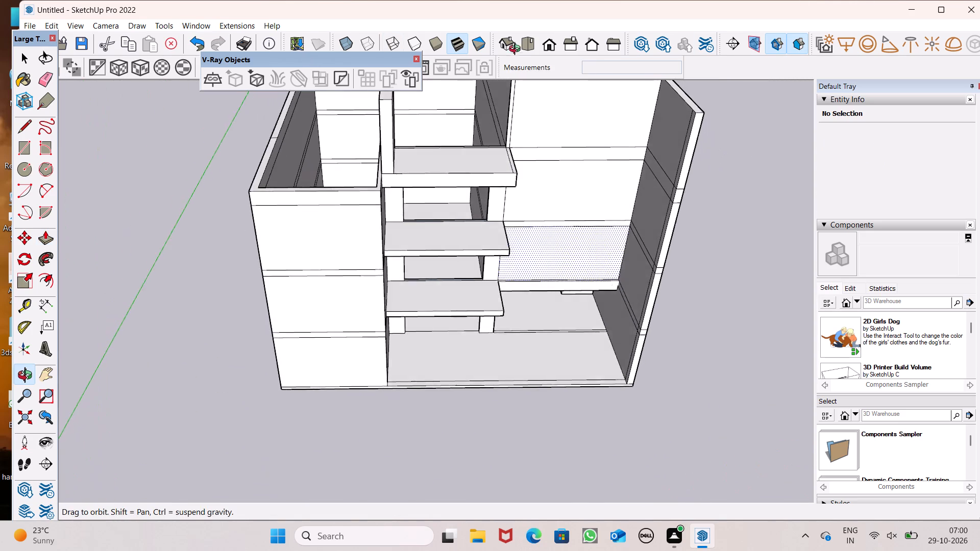
middle_drag(517, 50, 517, 49)
scroll(510, 60, up, 1)
scroll(563, 356, down, 4)
middle_drag(546, 287, 493, 180)
scroll(544, 249, up, 1)
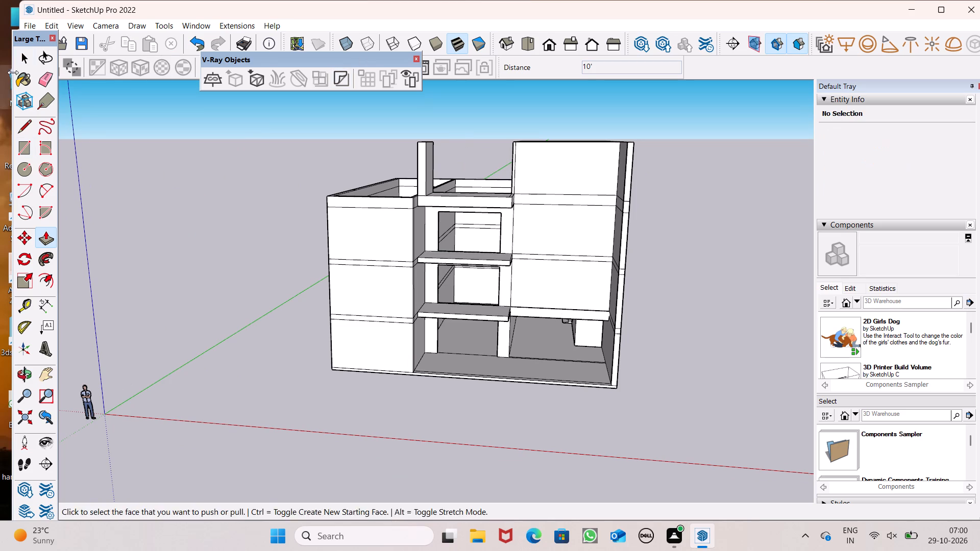
Erase the horizontal floor-band lines across the front wall of the staircase bay.
click(46, 74)
scroll(476, 196, up, 7)
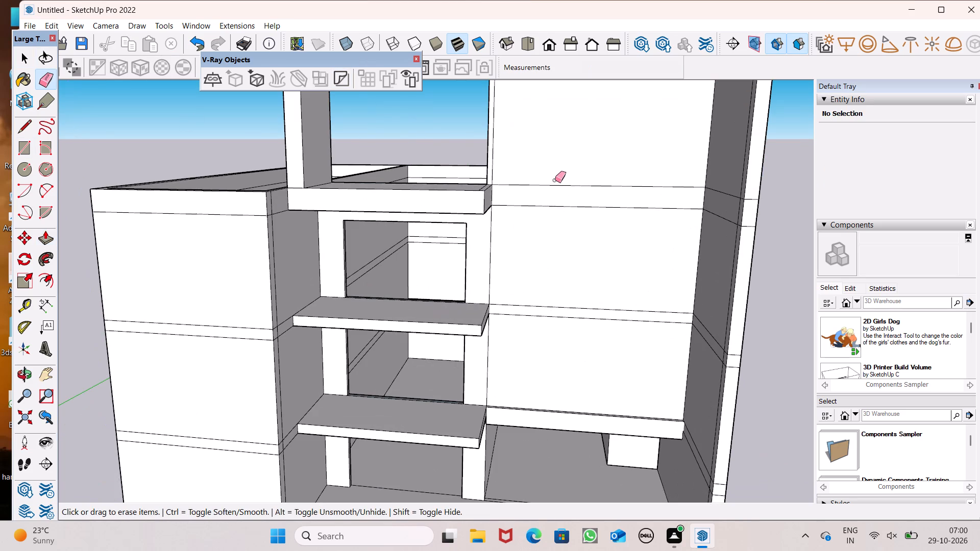
drag(555, 180, 553, 386)
Push/Pull the staircase bay's front wall face outward 4 1/2", flush with the beam face beneath it.
middle_drag(551, 385, 544, 306)
scroll(551, 381, up, 1)
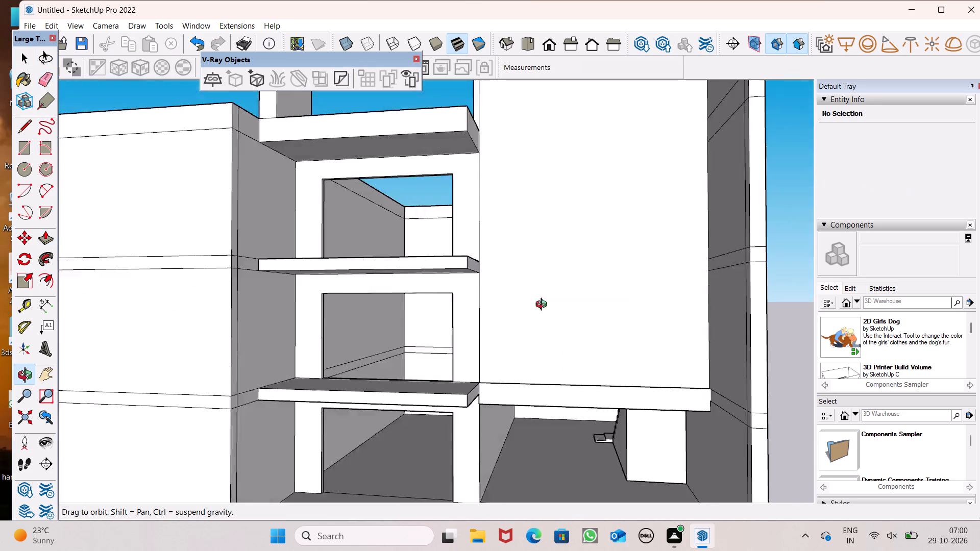
middle_drag(544, 306, 540, 321)
scroll(570, 387, up, 7)
scroll(605, 339, down, 3)
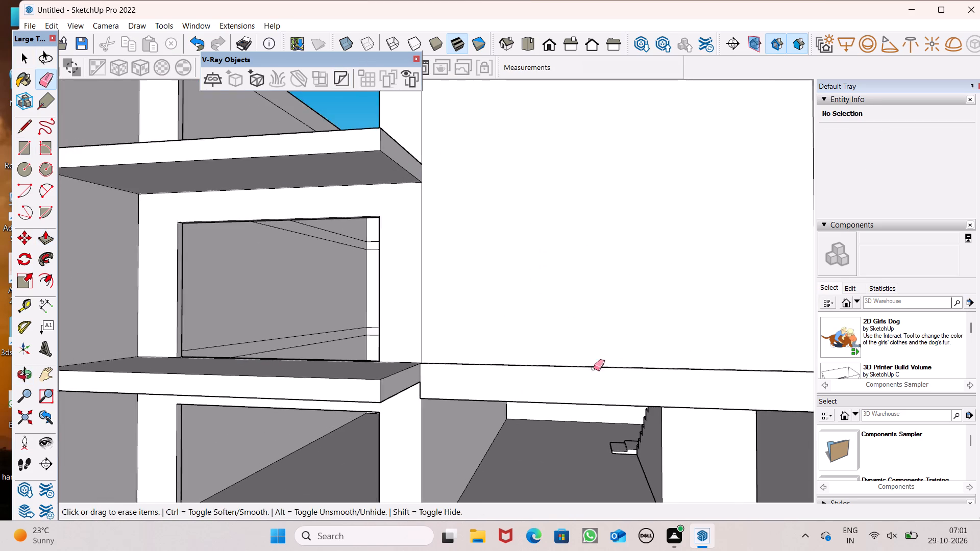
middle_drag(593, 402, 606, 547)
scroll(606, 550, up, 1)
scroll(596, 334, down, 8)
scroll(602, 475, up, 8)
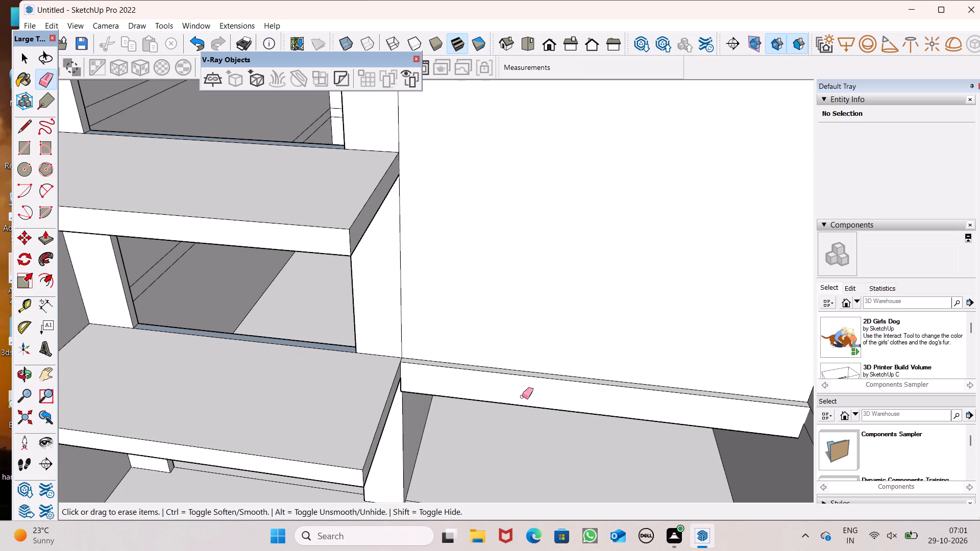
scroll(522, 396, up, 2)
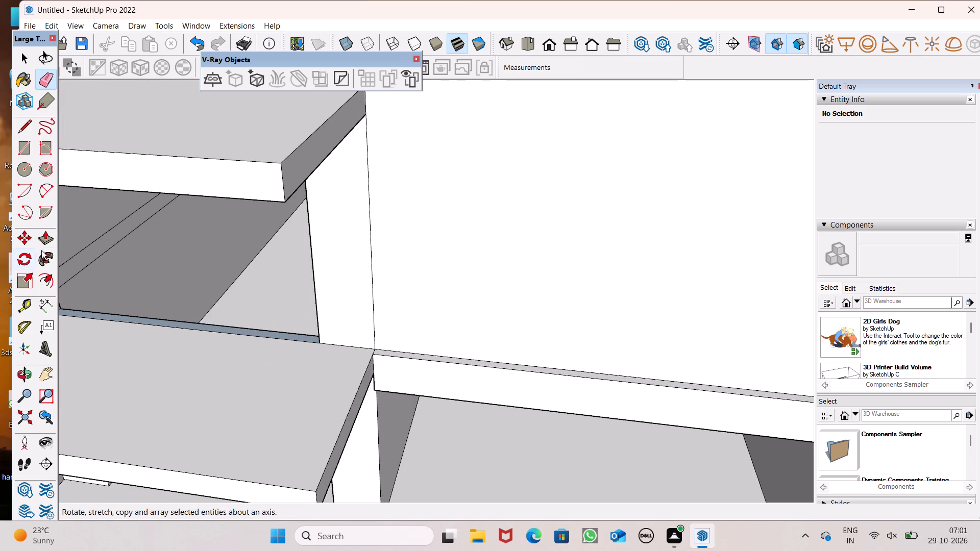
click(41, 249)
click(43, 241)
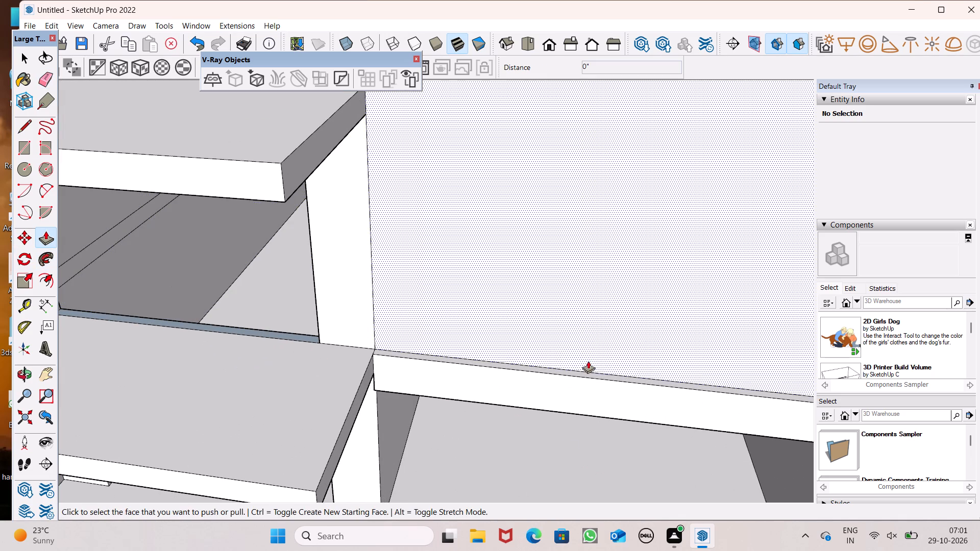
drag(586, 358, 583, 381)
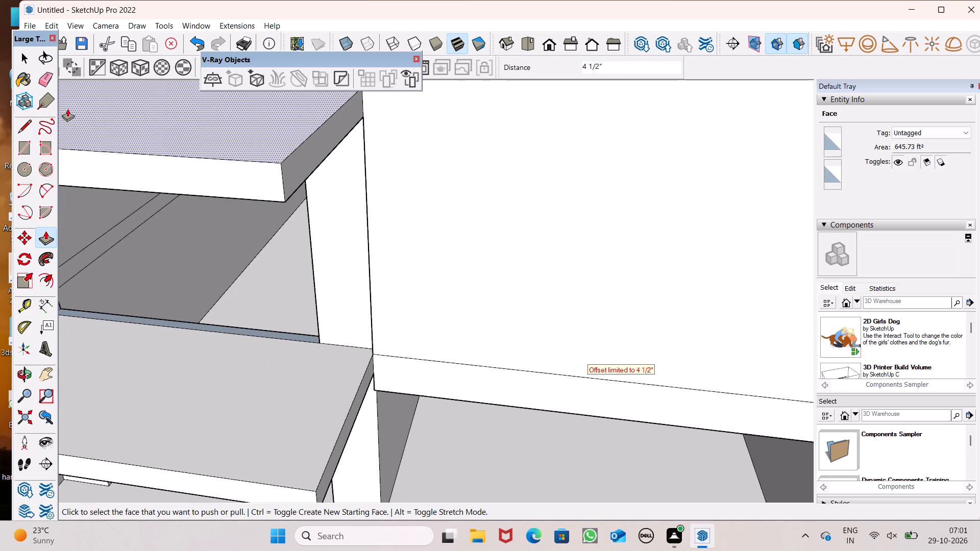
Erase the seam line between the staircase bay's front wall and the beam beneath it.
click(43, 79)
drag(503, 329, 501, 369)
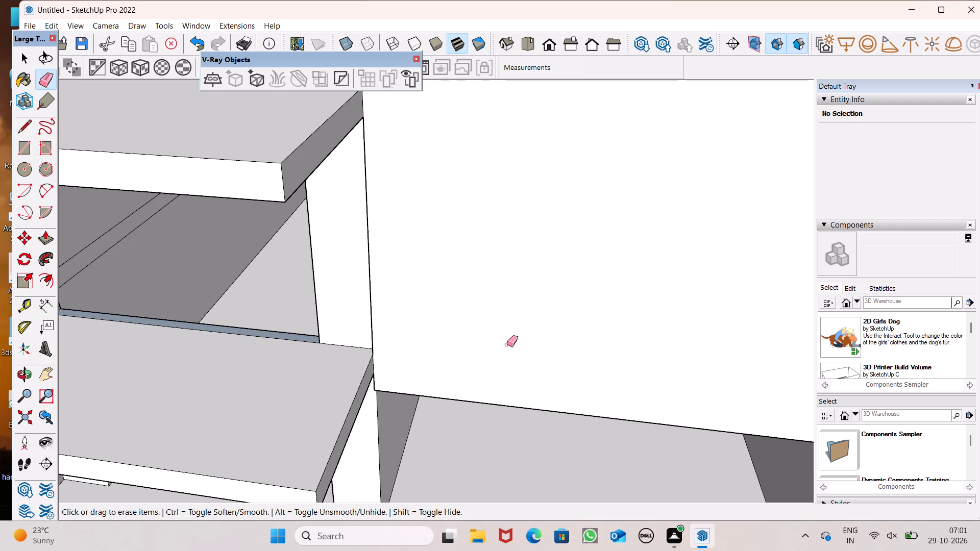
scroll(552, 333, down, 5)
middle_drag(549, 350, 675, 238)
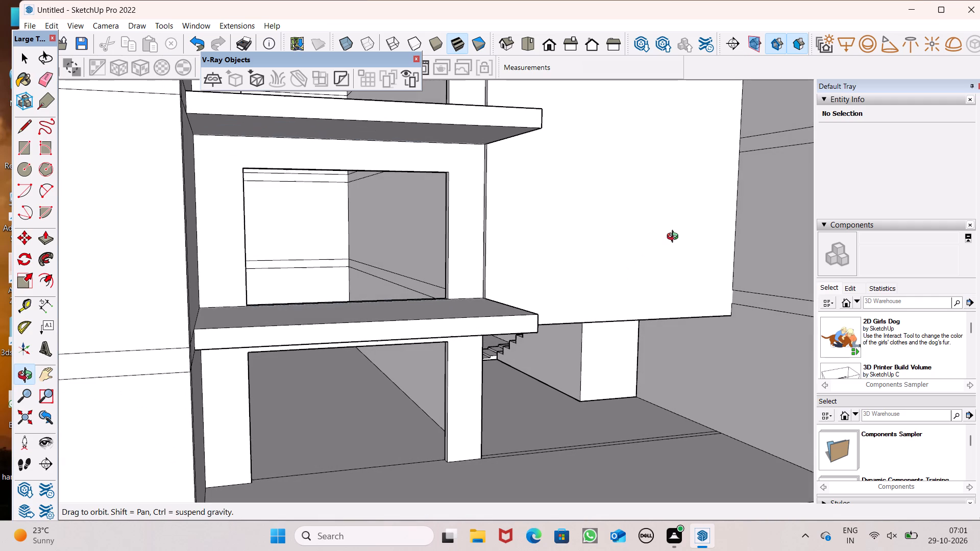
Examine the staircase bay's front wall and the adjoining balconies from the front and from above.
middle_drag(675, 238, 548, 277)
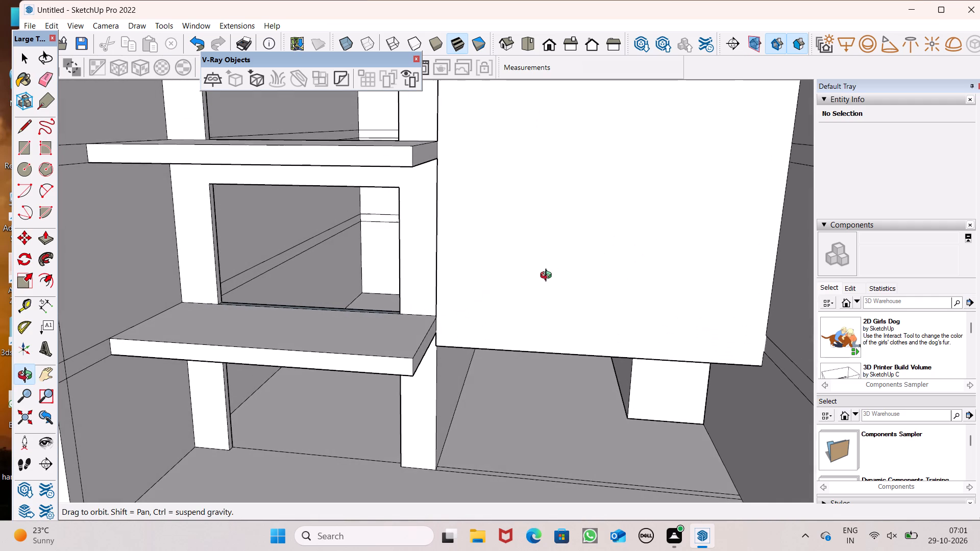
middle_drag(548, 277, 548, 276)
scroll(544, 287, down, 6)
scroll(595, 283, down, 4)
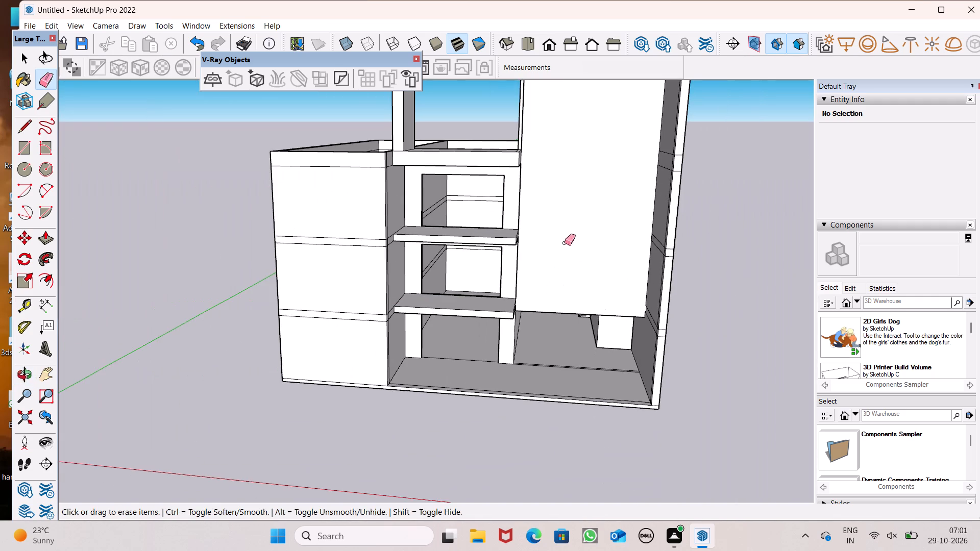
middle_drag(566, 242, 477, 375)
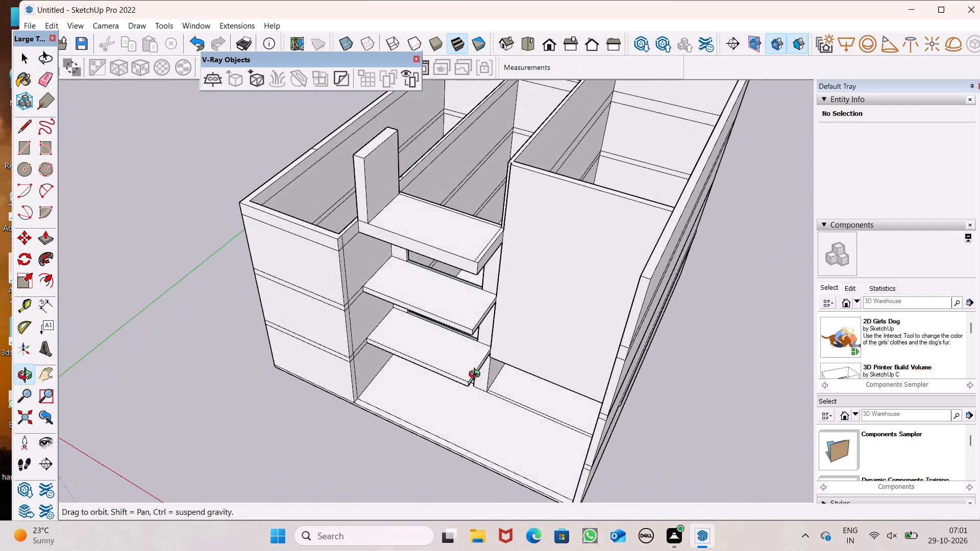
middle_drag(477, 375, 381, 400)
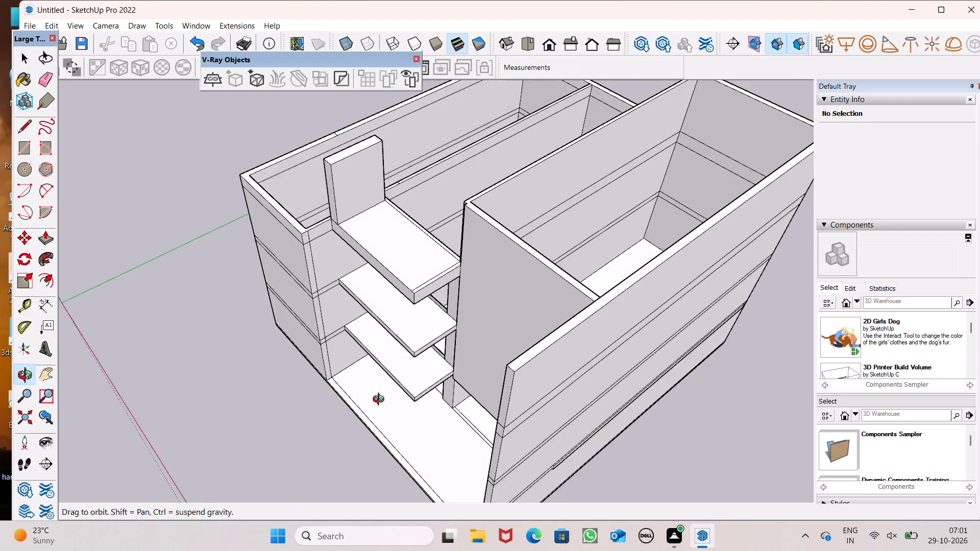
middle_drag(381, 400, 516, 325)
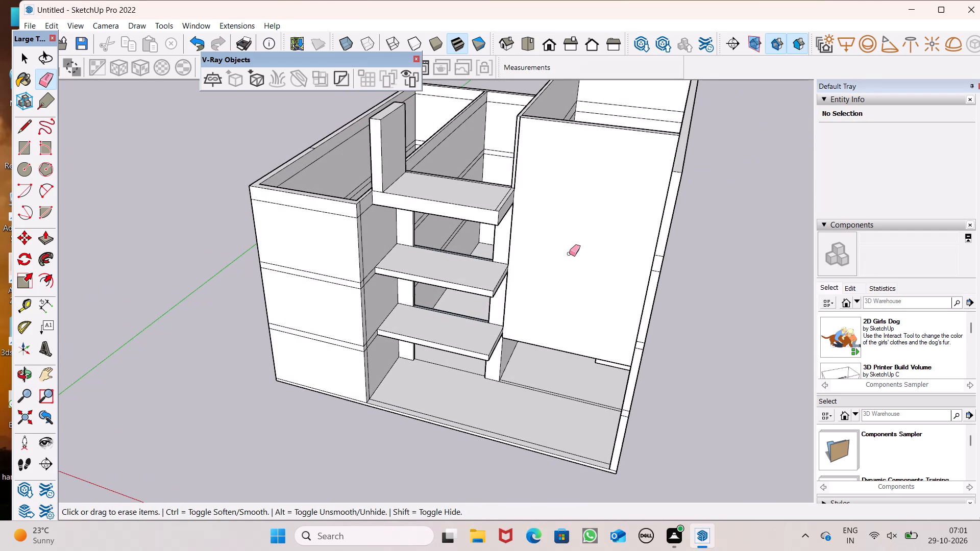
scroll(586, 226, up, 4)
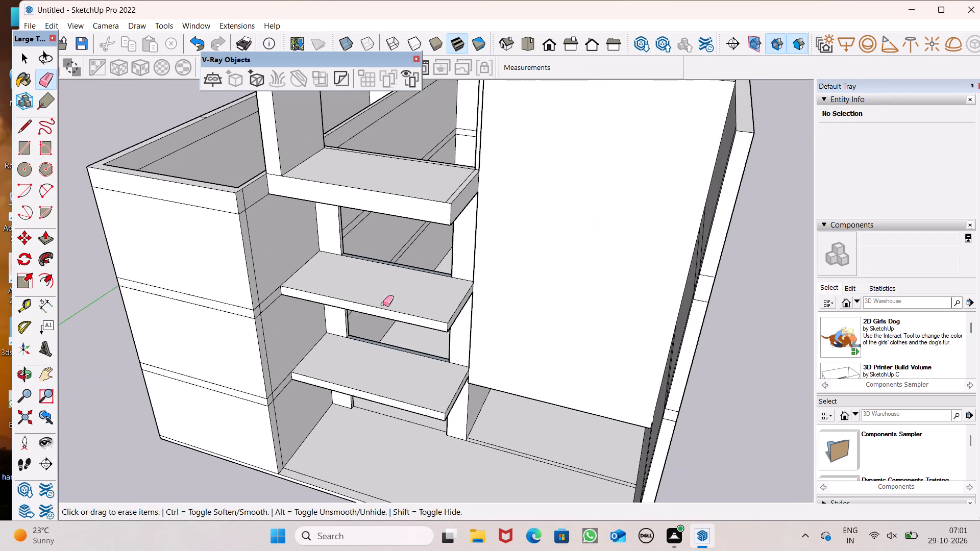
Push/Pull the staircase bay's front wall face outward 3' 9 15/16" toward the balconies' front edge.
click(47, 246)
scroll(530, 354, down, 2)
middle_drag(539, 385, 732, 299)
scroll(385, 344, up, 4)
scroll(429, 346, down, 1)
scroll(456, 353, up, 2)
scroll(582, 321, up, 6)
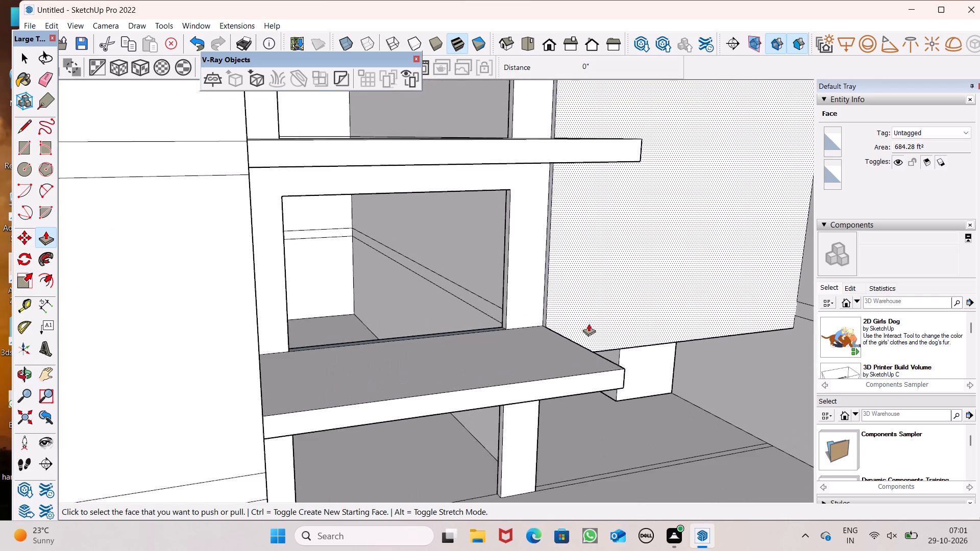
drag(589, 323, 625, 369)
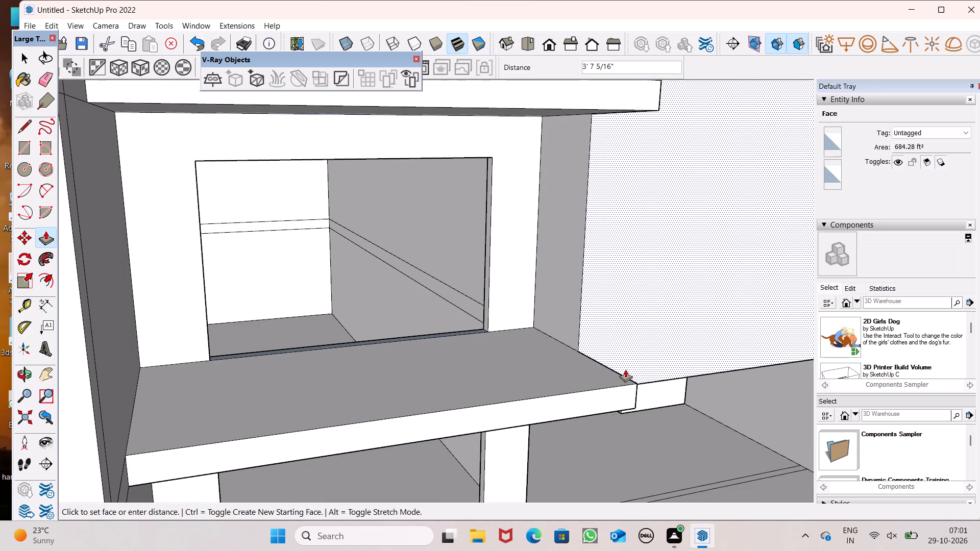
drag(625, 369, 624, 369)
Push/Pull the staircase bay's front wall face outward another 9 1/4".
scroll(582, 277, down, 4)
middle_drag(585, 283, 420, 356)
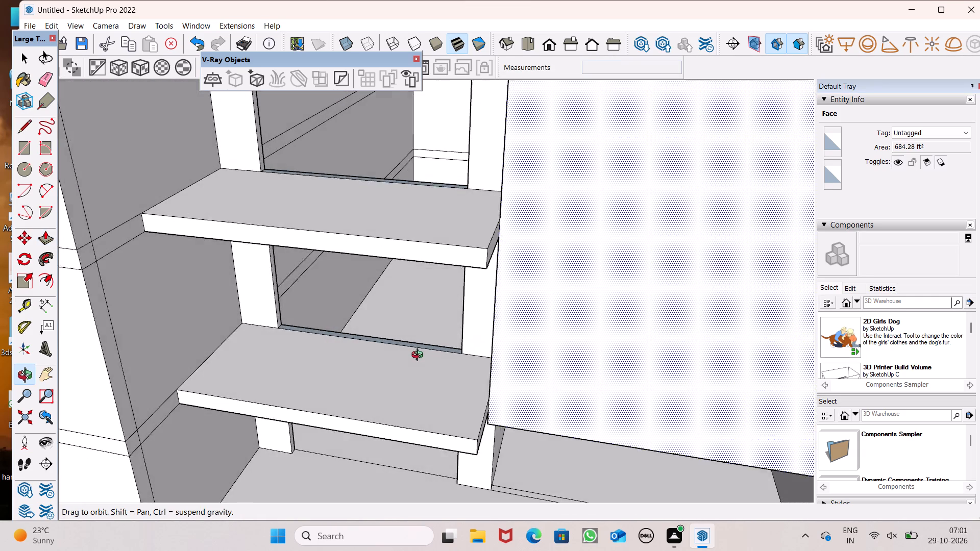
middle_drag(420, 356, 419, 357)
scroll(528, 354, down, 7)
scroll(572, 371, down, 9)
middle_drag(572, 370, 573, 370)
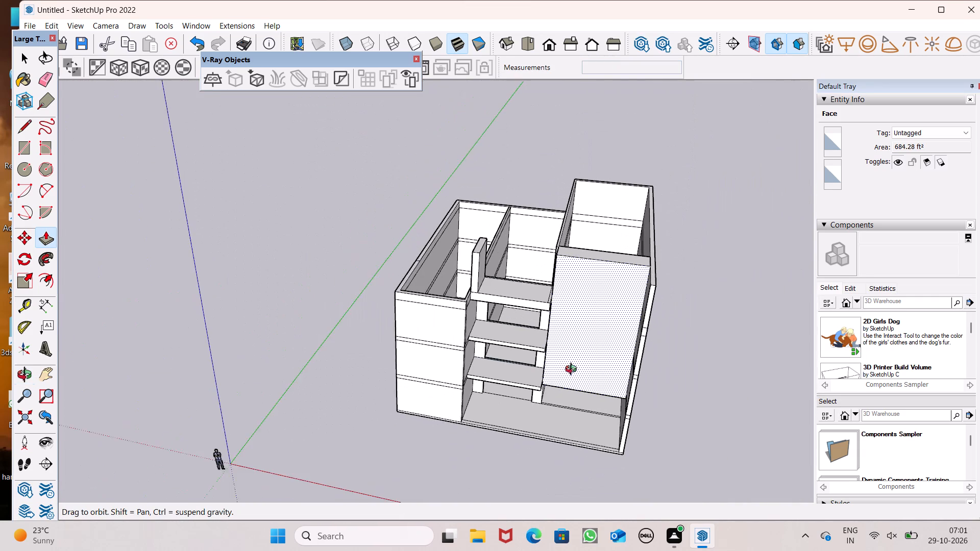
middle_drag(573, 370, 518, 457)
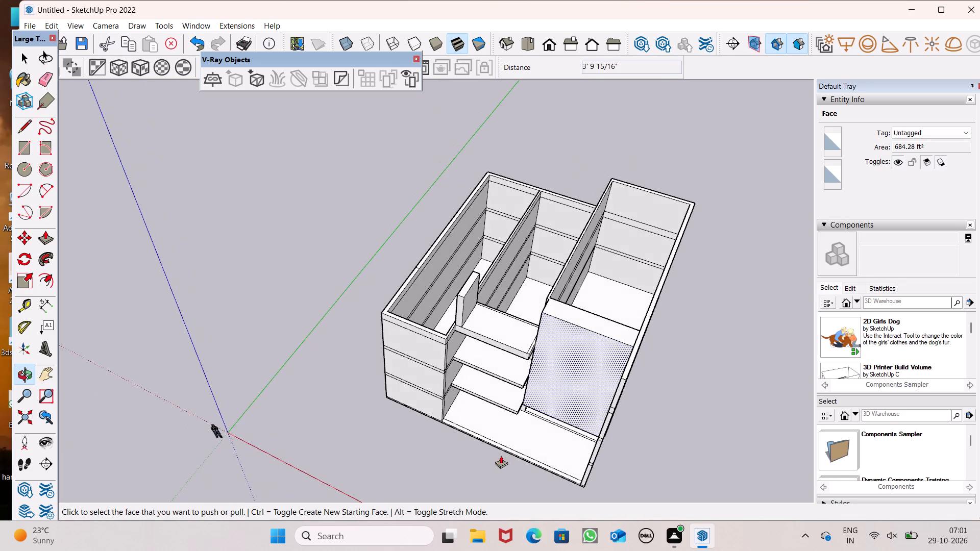
scroll(497, 455, up, 1)
scroll(564, 402, up, 4)
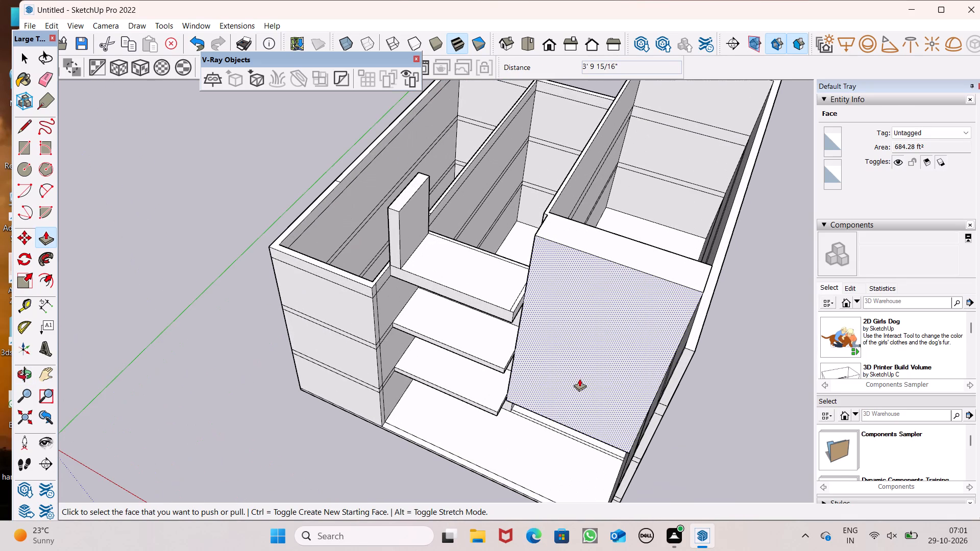
middle_drag(562, 366, 465, 373)
scroll(466, 414, up, 4)
drag(483, 424, 480, 429)
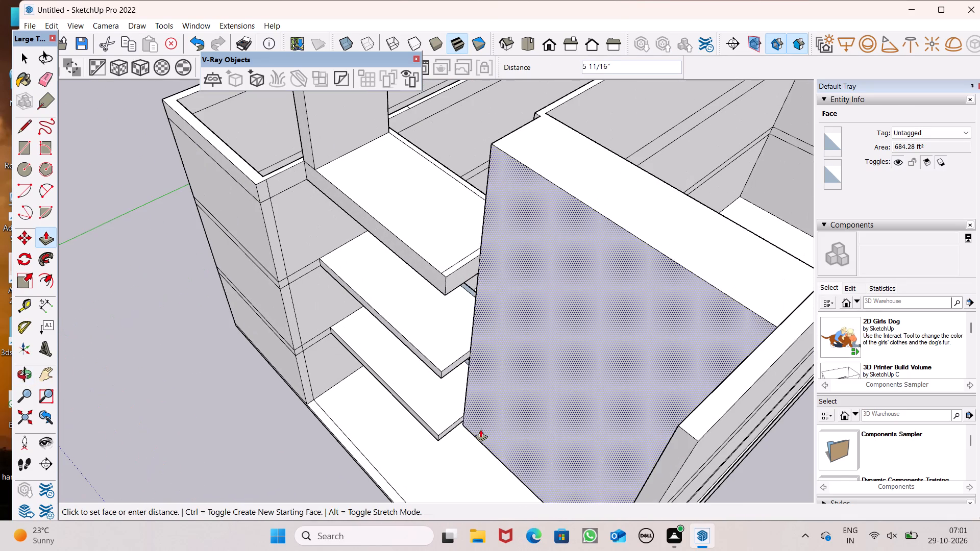
drag(480, 429, 479, 431)
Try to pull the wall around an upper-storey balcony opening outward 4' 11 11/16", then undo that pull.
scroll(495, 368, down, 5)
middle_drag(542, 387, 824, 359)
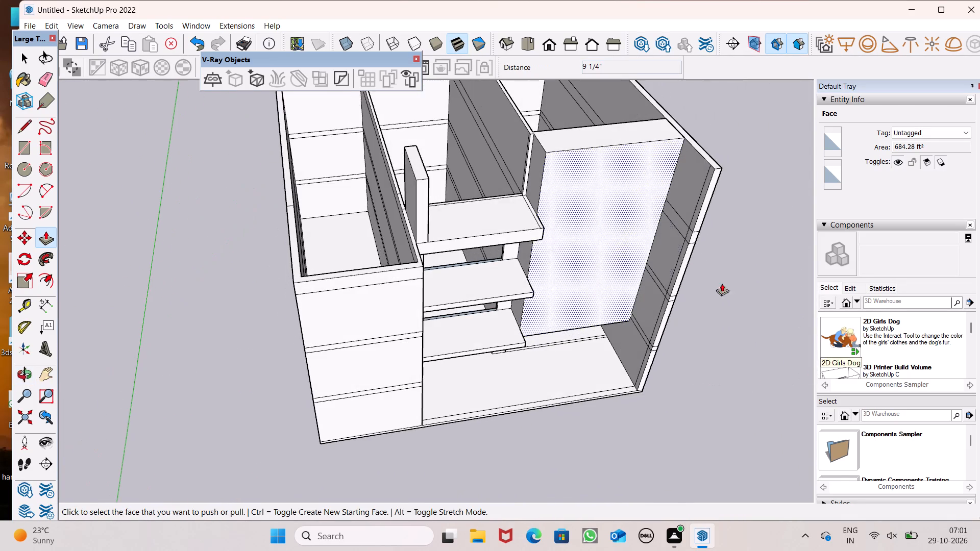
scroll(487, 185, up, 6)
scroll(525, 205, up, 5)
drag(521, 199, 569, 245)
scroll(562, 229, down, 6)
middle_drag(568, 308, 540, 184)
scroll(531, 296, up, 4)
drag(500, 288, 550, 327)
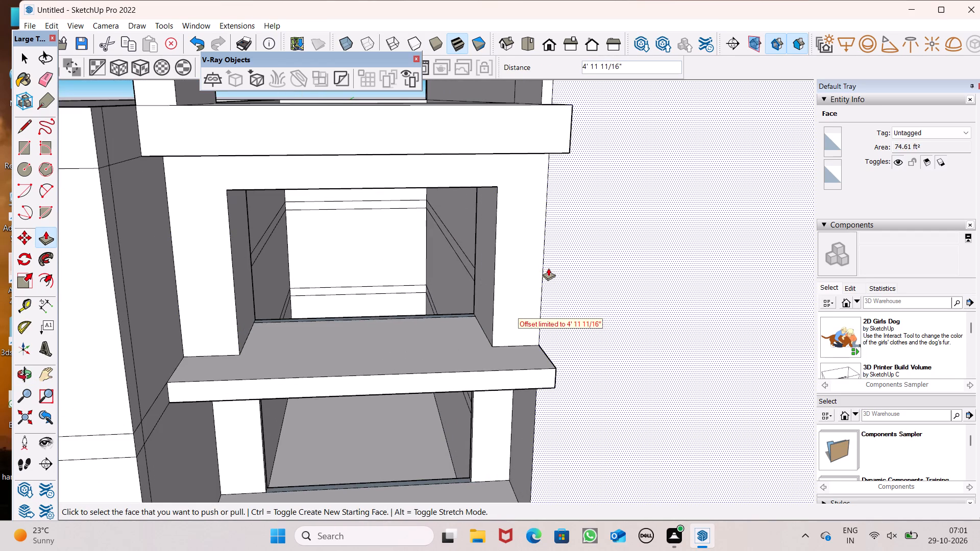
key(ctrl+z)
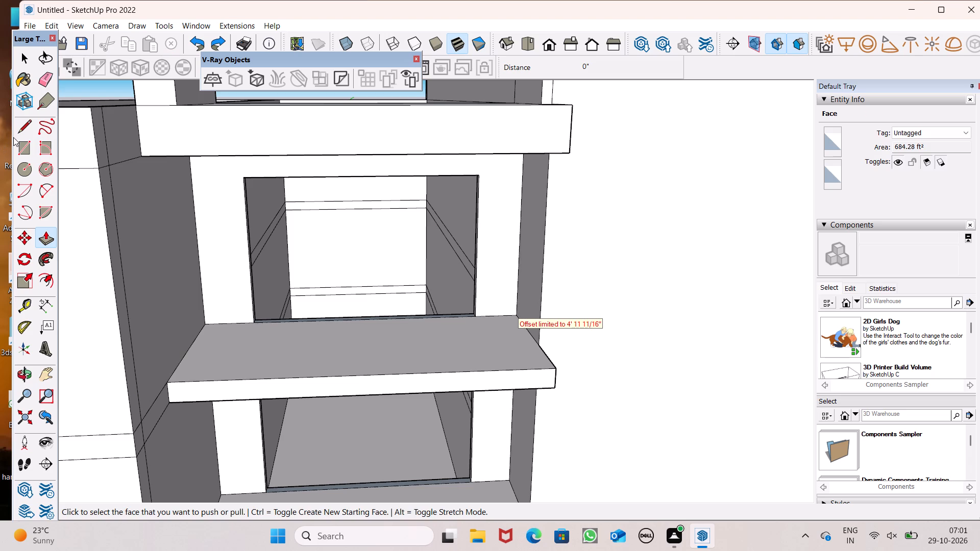
Draw a 10' vertical line down the ground-floor pier beside the staircase bay, from the first balcony's underside to the floor.
click(17, 132)
scroll(392, 219, up, 2)
middle_drag(394, 214, 398, 156)
scroll(391, 147, up, 1)
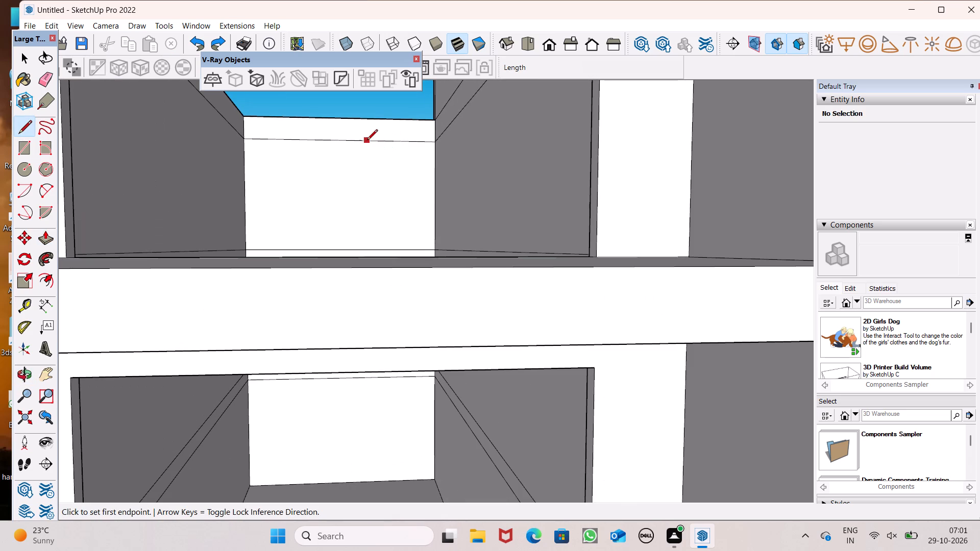
scroll(499, 230, down, 13)
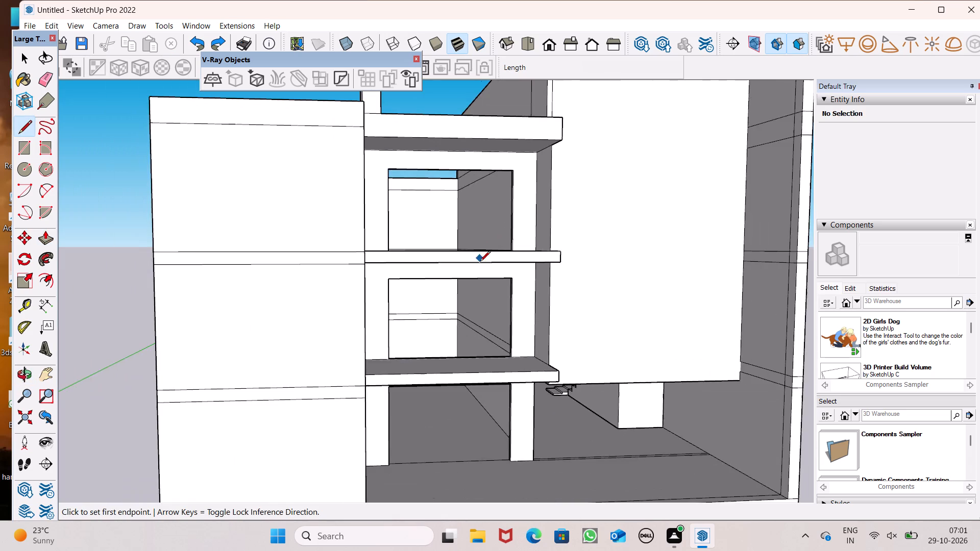
middle_drag(535, 297, 524, 348)
scroll(524, 348, up, 1)
scroll(497, 312, down, 5)
middle_drag(550, 306, 529, 252)
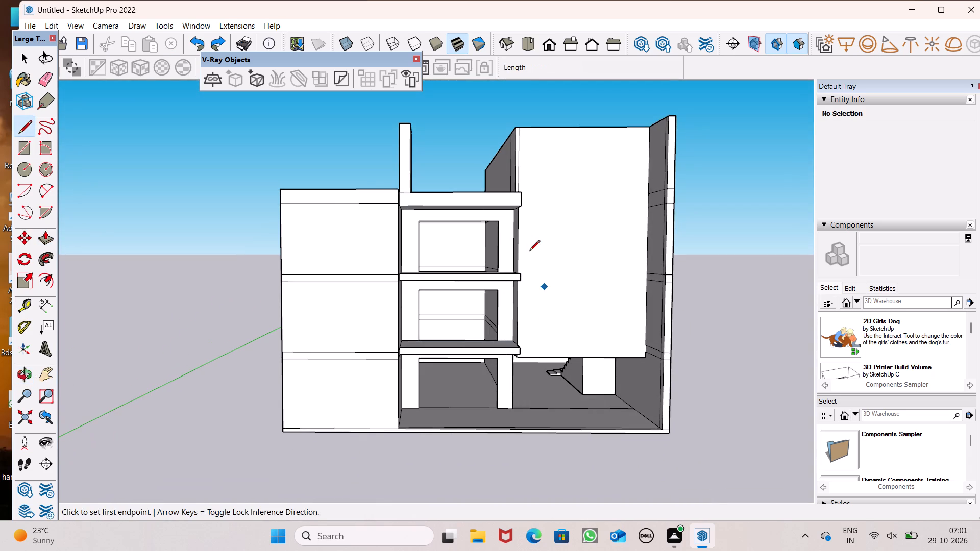
scroll(500, 263, up, 5)
scroll(493, 273, down, 3)
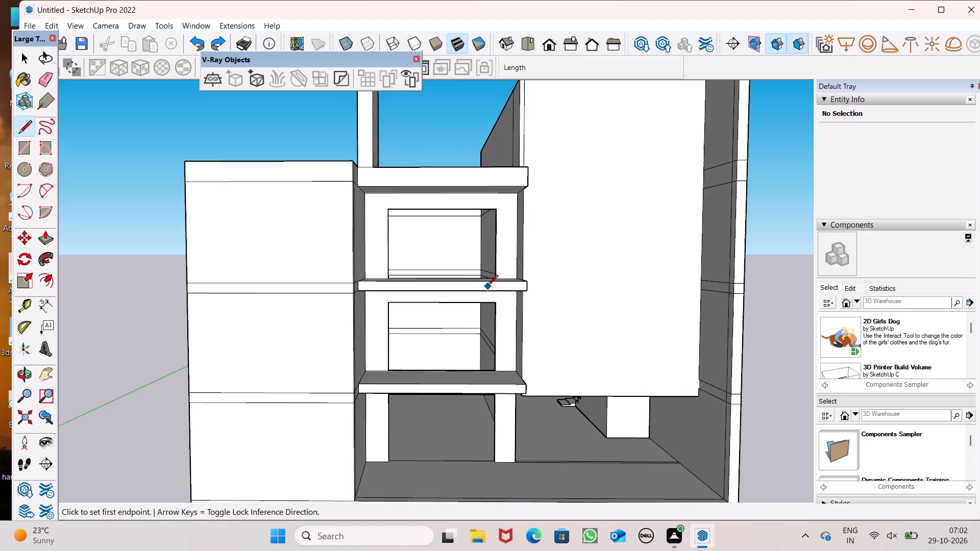
scroll(487, 286, down, 1)
middle_drag(524, 384, 548, 314)
scroll(527, 386, up, 7)
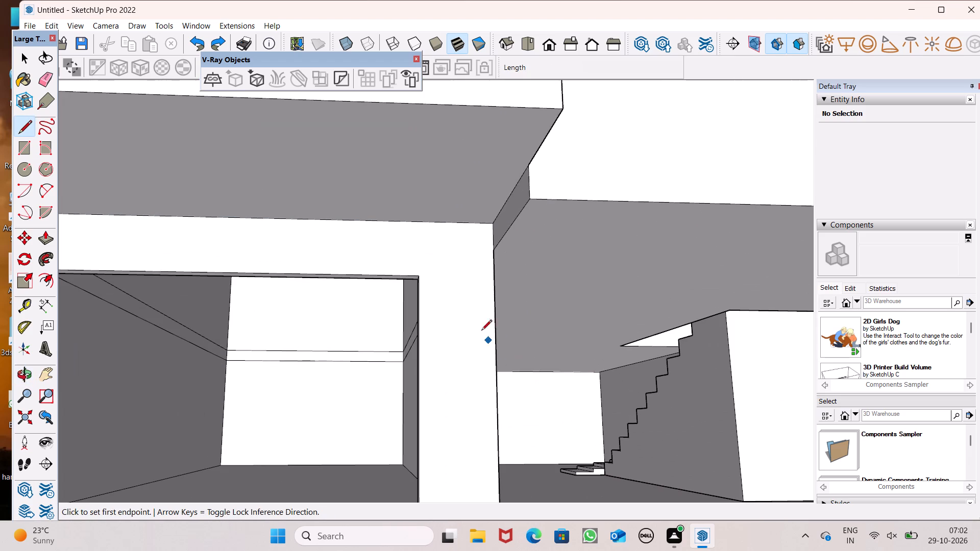
click(448, 222)
scroll(485, 300, down, 6)
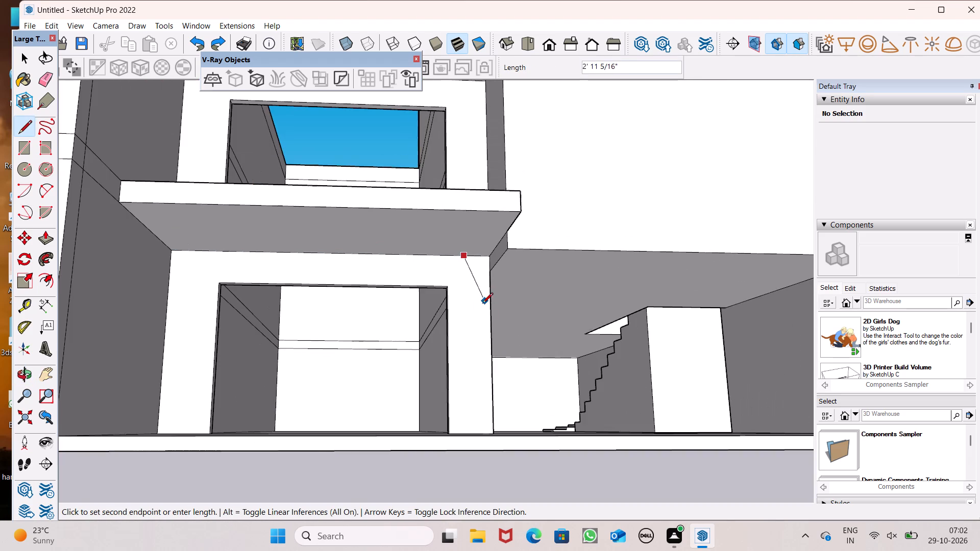
scroll(485, 326, down, 4)
middle_drag(485, 380, 476, 460)
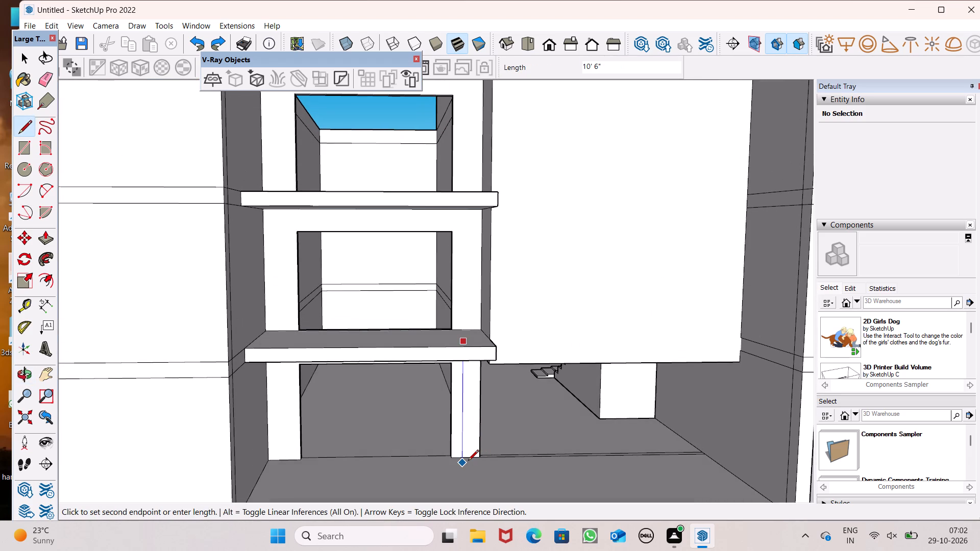
click(467, 460)
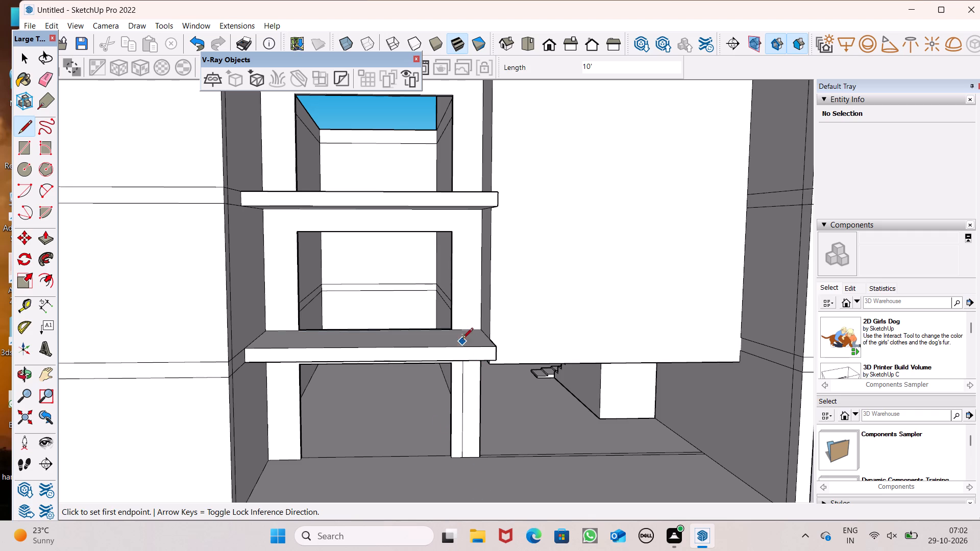
Draw a vertical line about 22' long up the two upper storeys' wall beside the staircase bay, ending at the top balcony's underside.
middle_drag(468, 335, 461, 252)
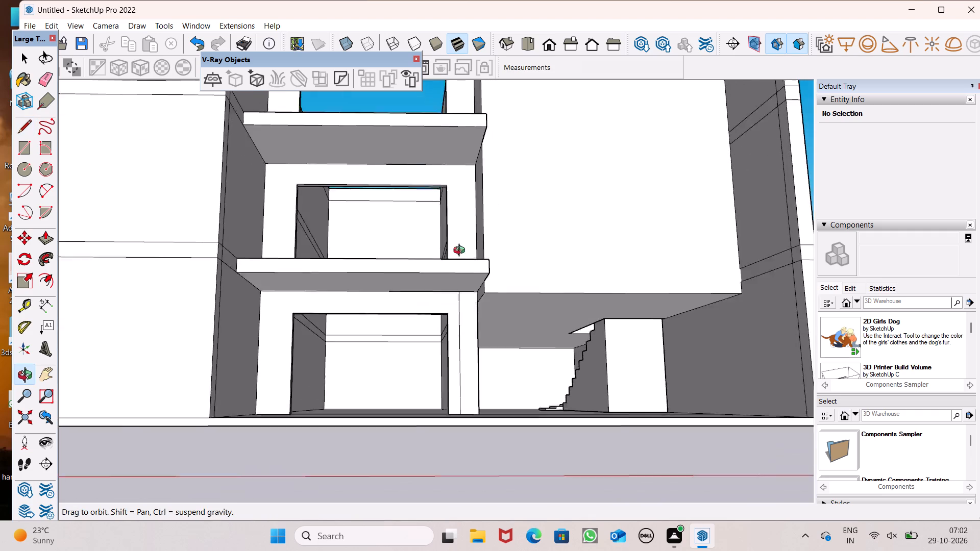
middle_drag(461, 252, 461, 240)
click(462, 267)
scroll(454, 191, up, 1)
middle_drag(455, 196, 458, 235)
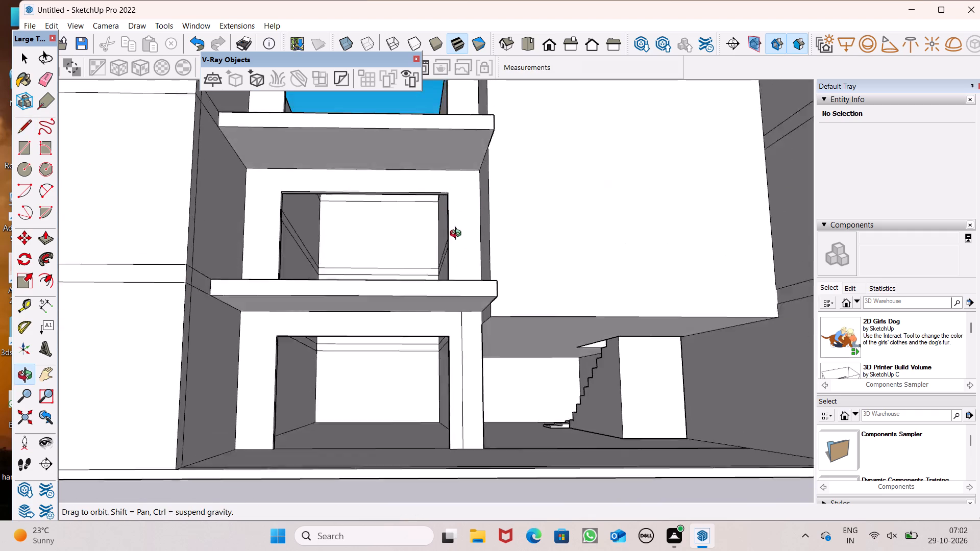
middle_drag(458, 235, 469, 369)
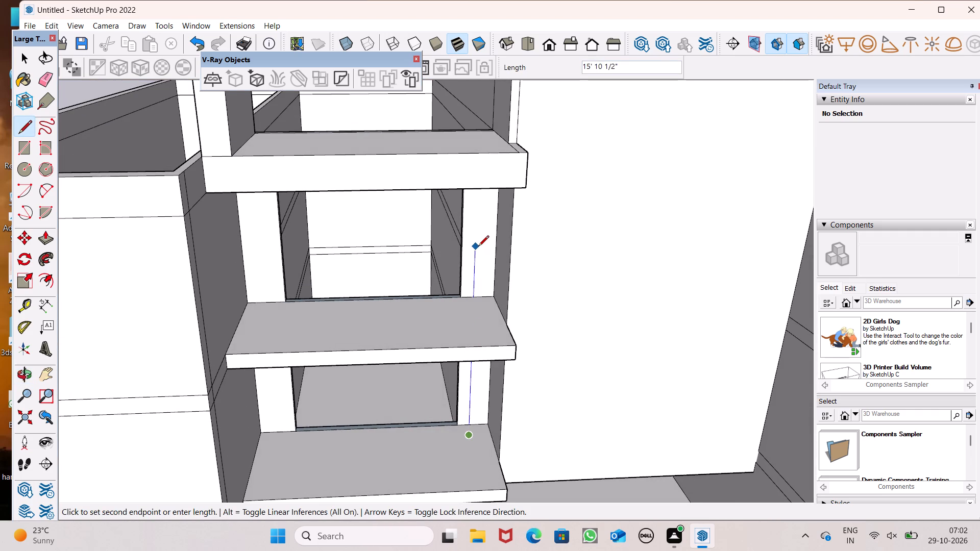
scroll(478, 246, down, 4)
middle_drag(487, 245, 482, 186)
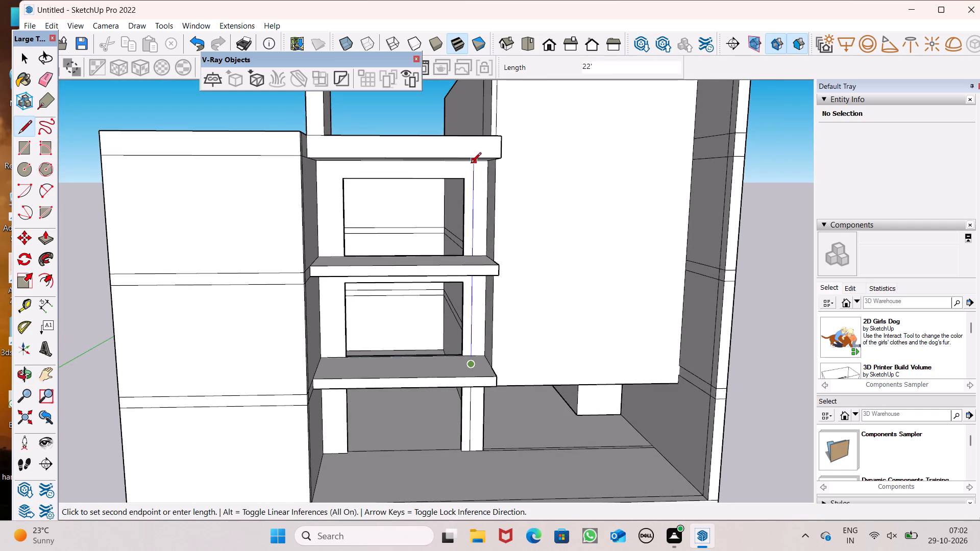
scroll(471, 163, up, 7)
middle_drag(485, 178, 473, 148)
scroll(482, 155, up, 2)
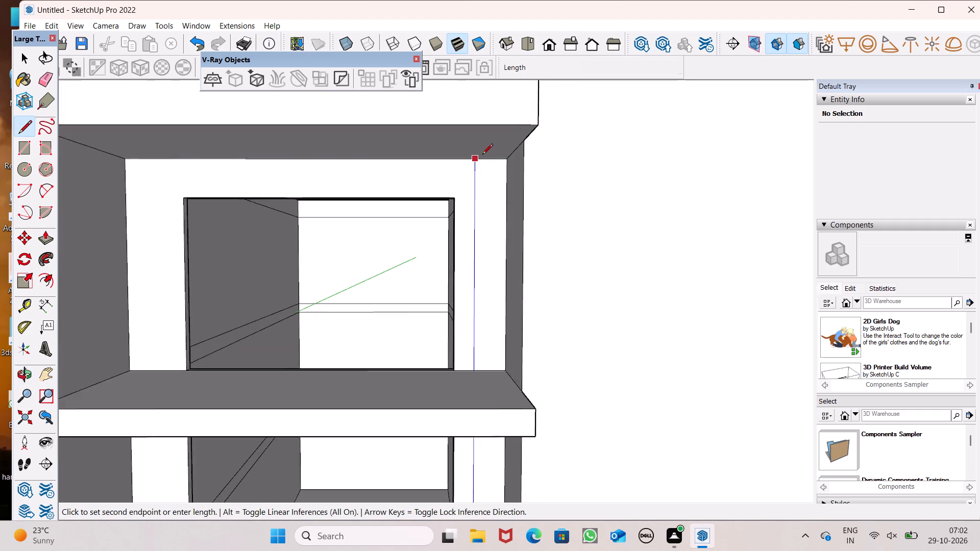
scroll(482, 155, up, 2)
click(479, 158)
Push/Pull the two upper storeys' narrow wall strips beside the staircase bay outward 4' 11 11/16", flush with the bay's front wall.
scroll(459, 340, down, 7)
scroll(673, 160, down, 2)
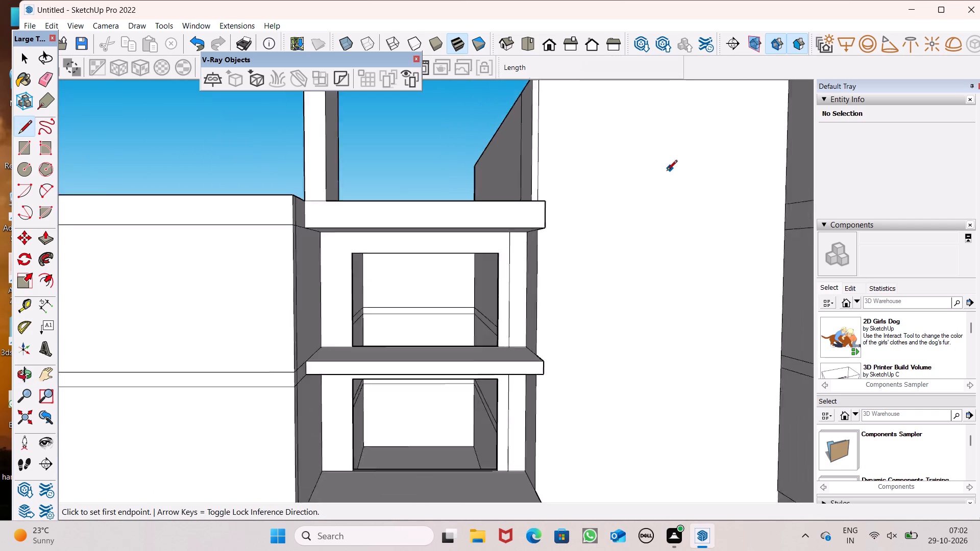
scroll(667, 171, down, 9)
middle_drag(497, 293, 576, 397)
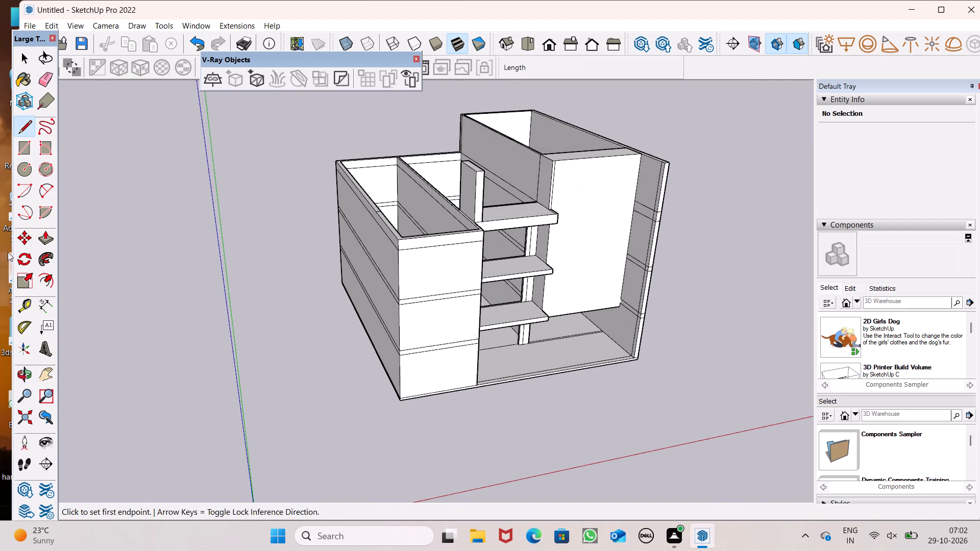
click(44, 244)
scroll(456, 311, up, 8)
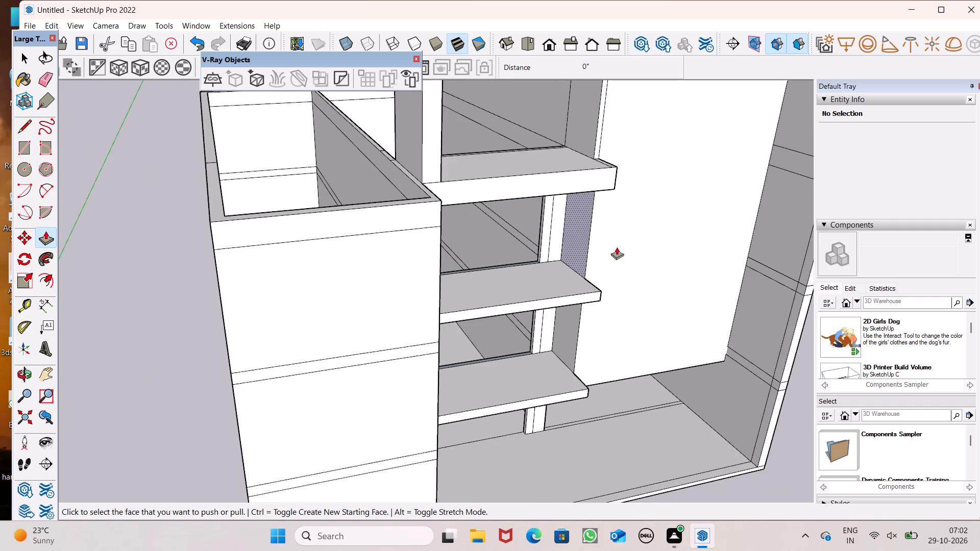
scroll(607, 268, up, 6)
drag(517, 208, 611, 222)
scroll(413, 128, down, 8)
scroll(467, 270, up, 6)
drag(440, 218, 504, 224)
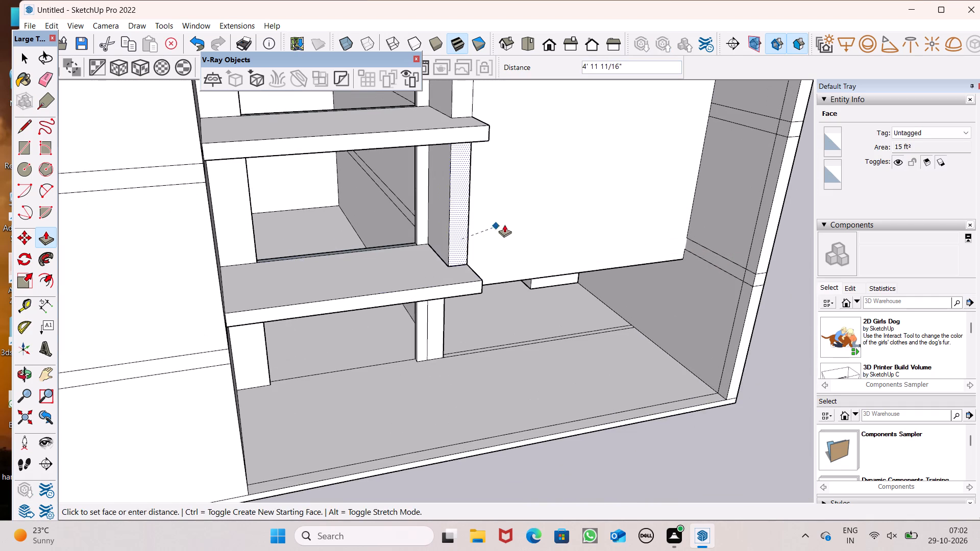
drag(504, 224, 510, 219)
Erase the vertical line on the front of the ground-floor pier beside the staircase bay.
scroll(500, 222, down, 4)
middle_drag(494, 292, 483, 235)
scroll(483, 235, up, 6)
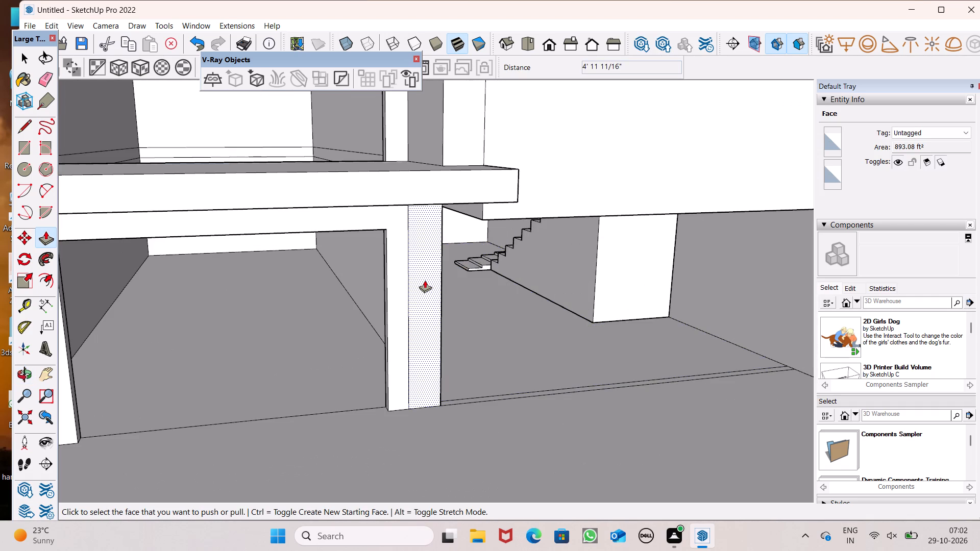
scroll(418, 281, down, 1)
middle_drag(422, 286, 289, 320)
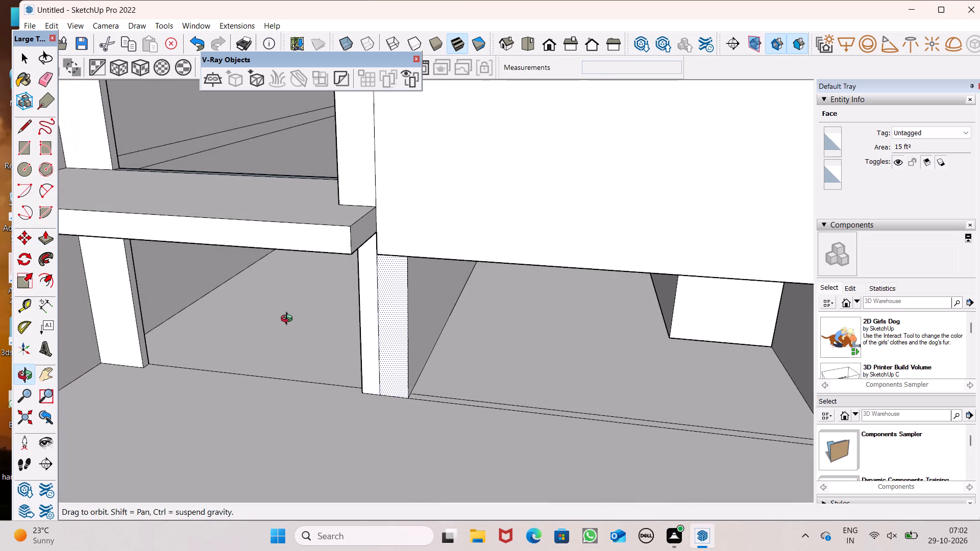
middle_drag(289, 320, 332, 245)
middle_click(332, 245)
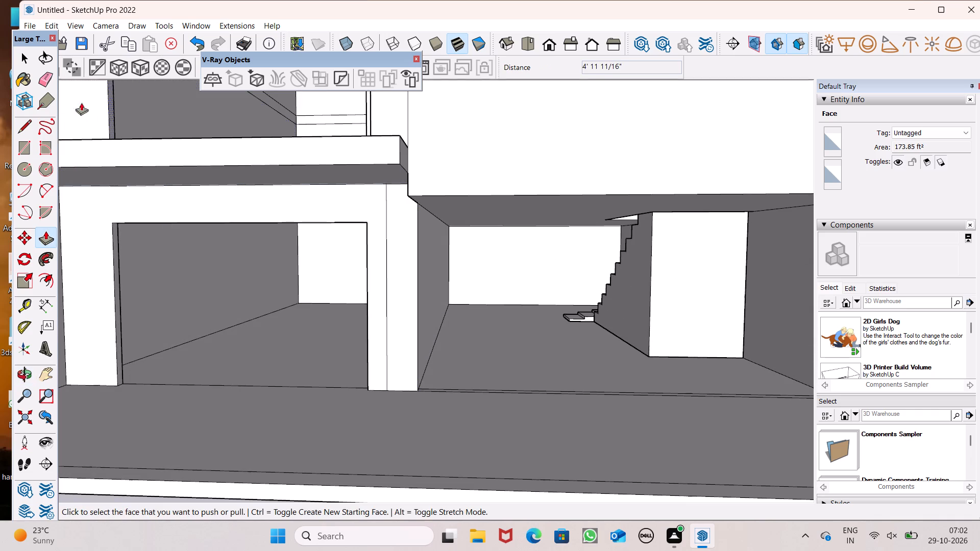
click(47, 81)
scroll(396, 304, up, 2)
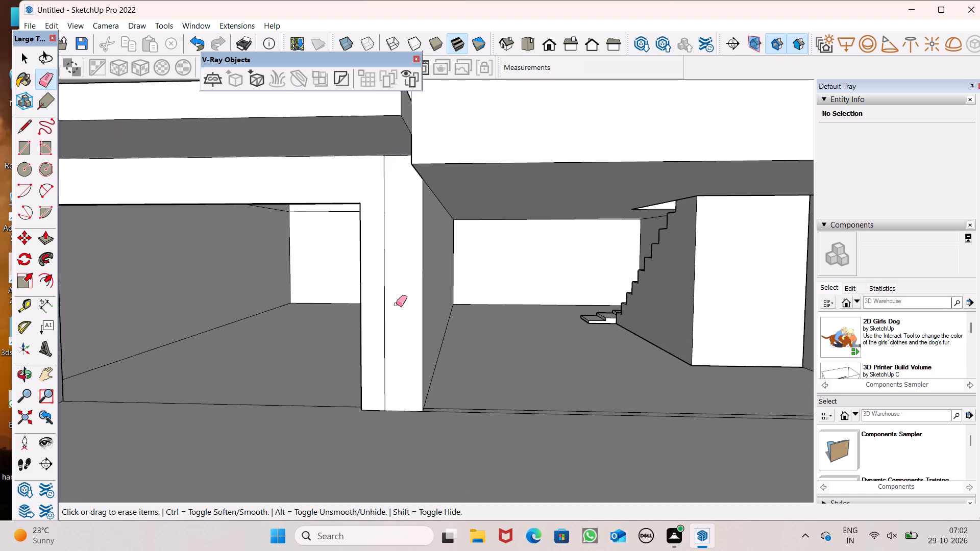
drag(397, 304, 380, 322)
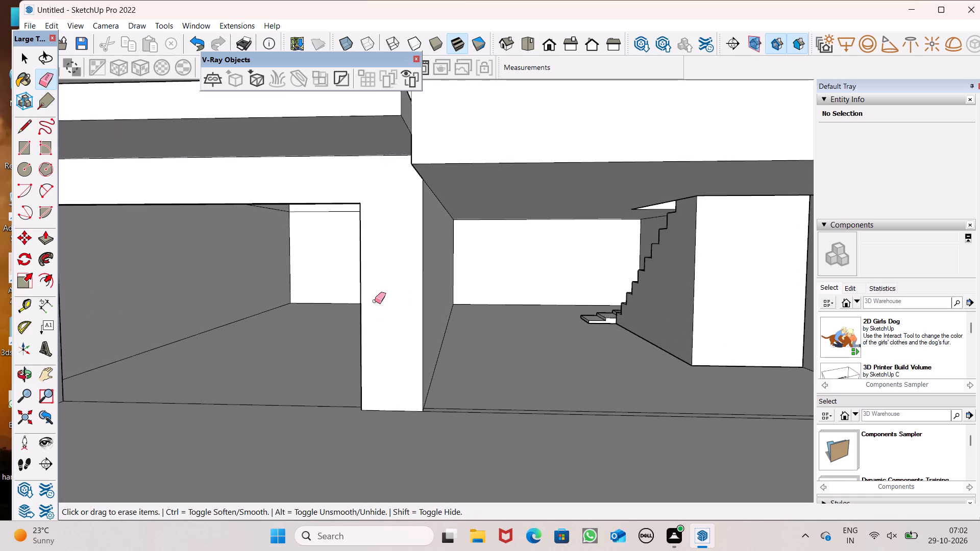
Erase the vertical seam lines where the pulled-out upper wall strips meet the staircase bay's front wall.
scroll(447, 352, down, 9)
middle_drag(449, 372, 504, 463)
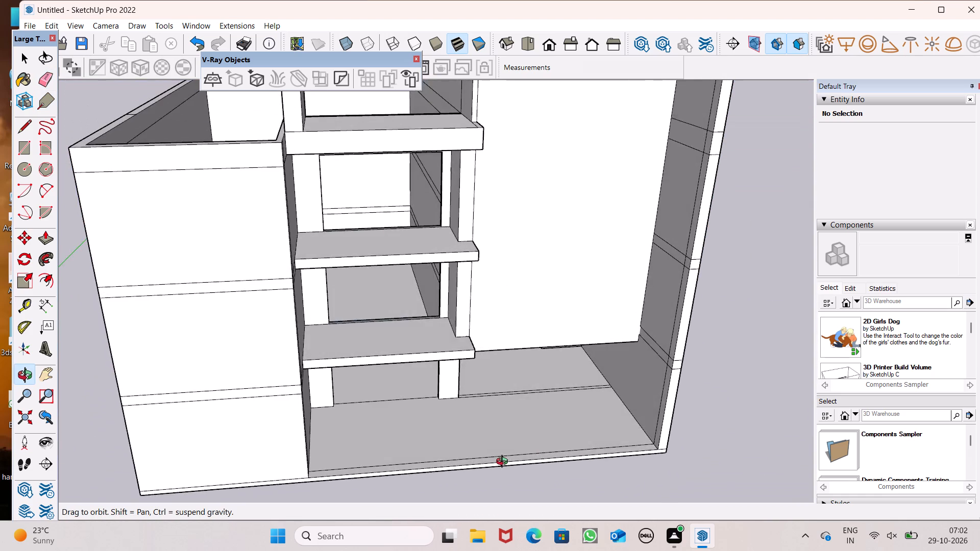
middle_drag(504, 463, 449, 477)
scroll(405, 288, up, 2)
drag(448, 219, 449, 237)
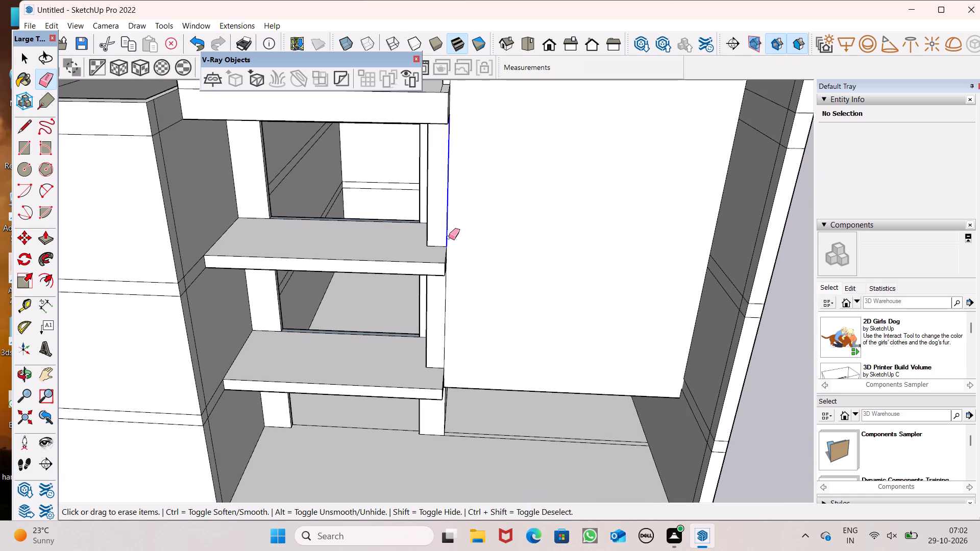
drag(449, 237, 448, 236)
drag(452, 304, 445, 315)
scroll(493, 309, down, 6)
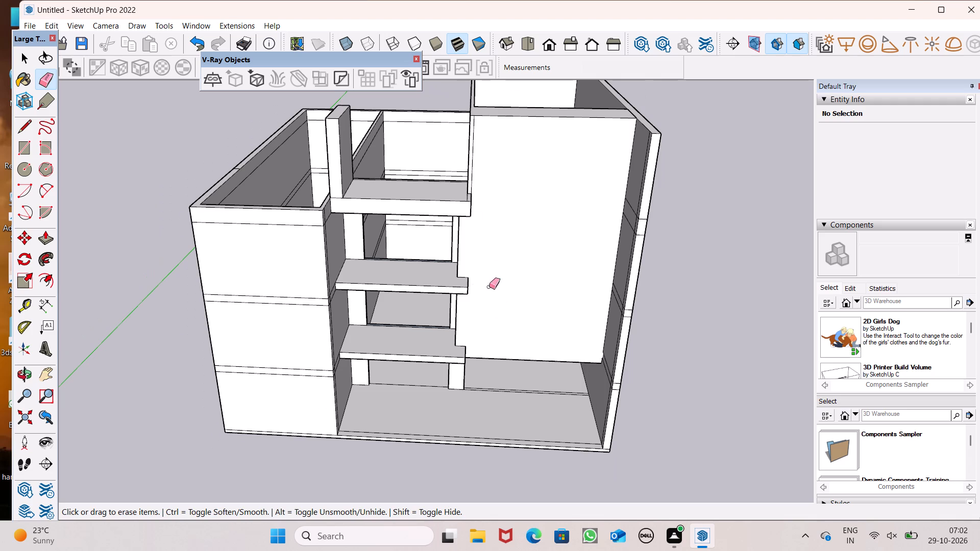
scroll(470, 154, up, 7)
drag(478, 192, 476, 204)
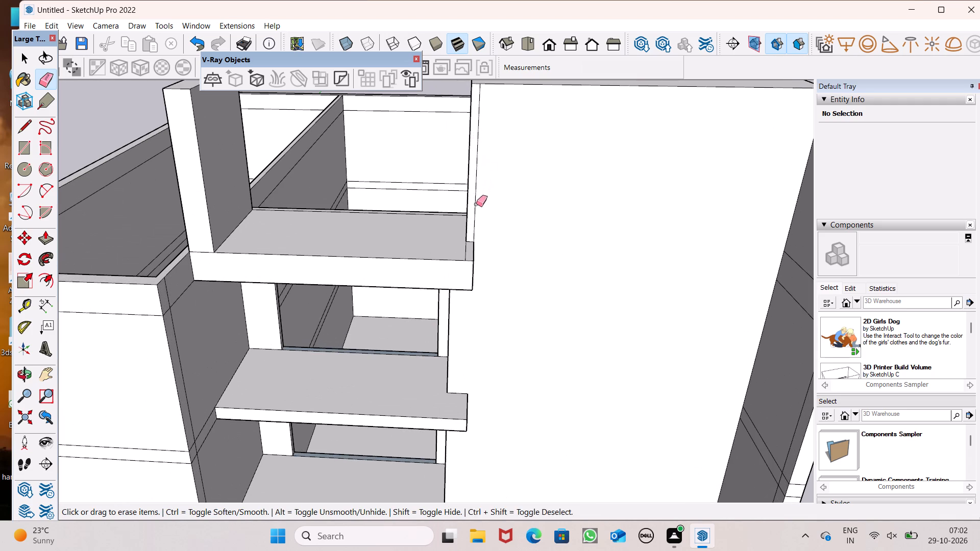
drag(476, 204, 472, 214)
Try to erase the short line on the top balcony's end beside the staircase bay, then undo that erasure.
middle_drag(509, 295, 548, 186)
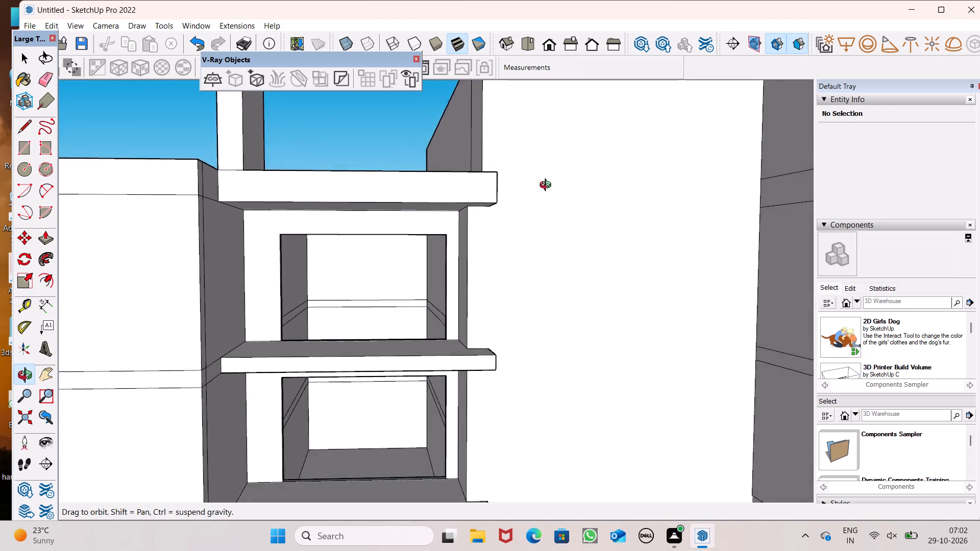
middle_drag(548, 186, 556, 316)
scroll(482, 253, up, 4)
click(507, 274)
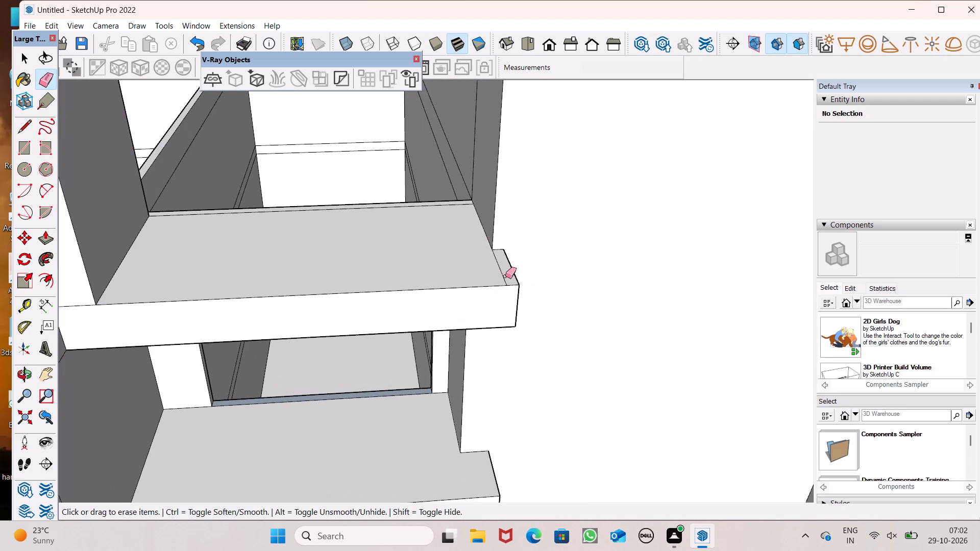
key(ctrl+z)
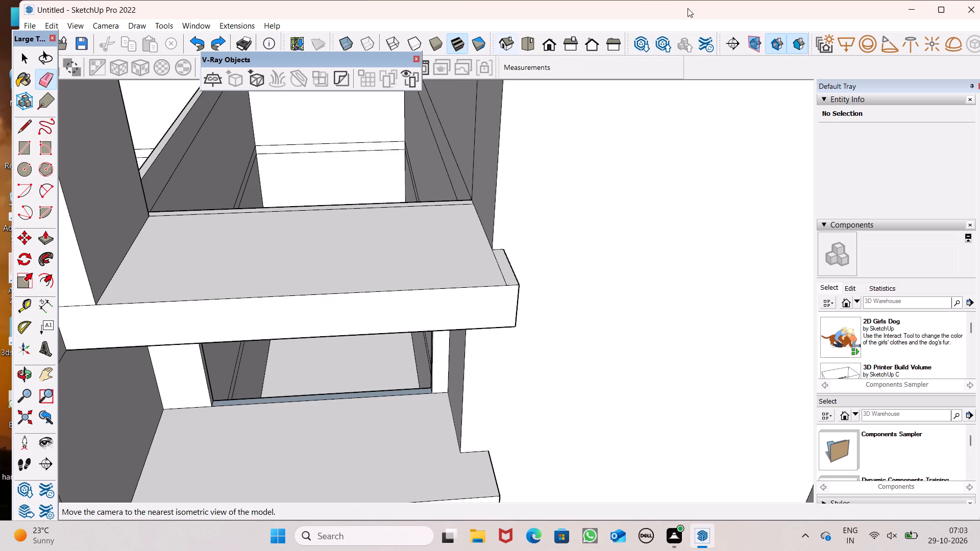
Examine the balconies, openings and staircase bay along the building's front from several angles.
scroll(299, 287, down, 9)
scroll(402, 154, down, 4)
scroll(281, 358, up, 7)
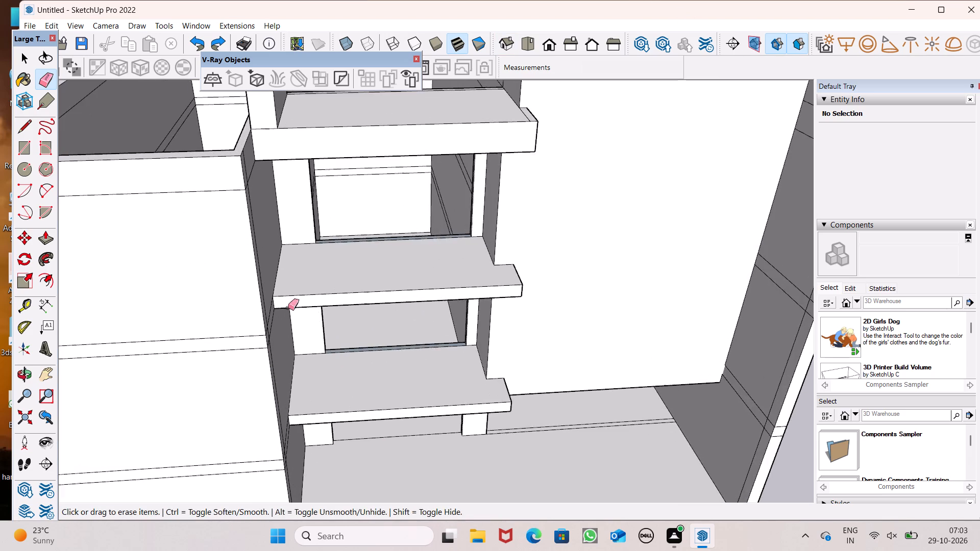
scroll(335, 275, up, 9)
scroll(354, 227, down, 7)
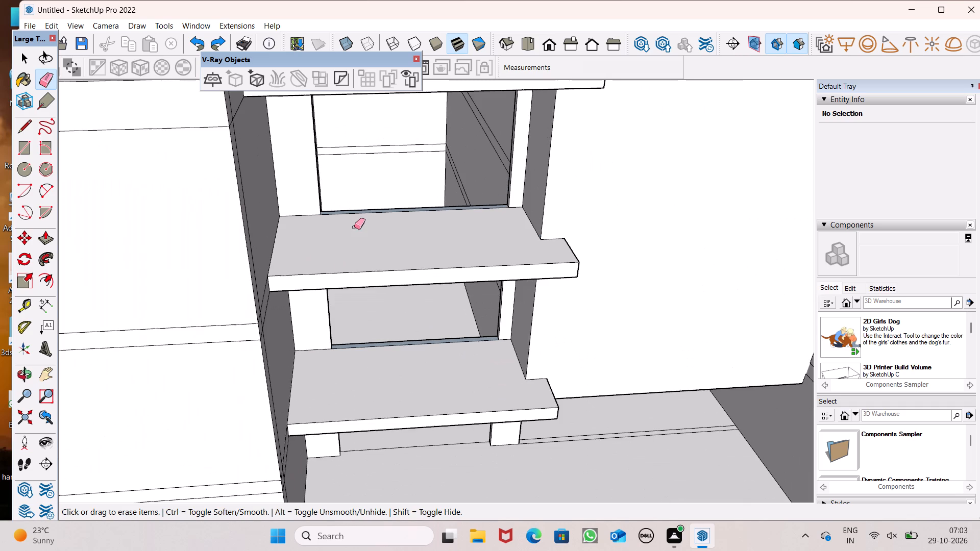
scroll(378, 266, down, 8)
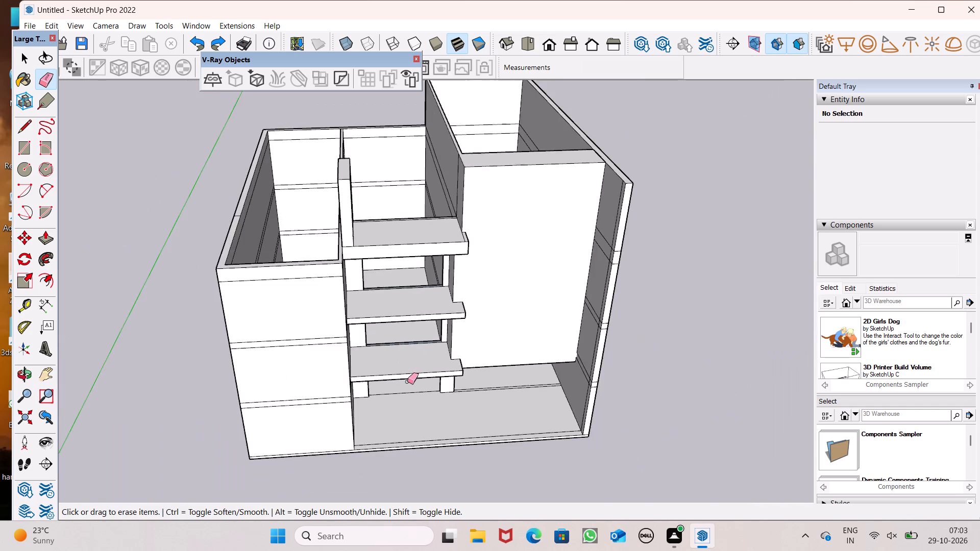
scroll(408, 382, down, 4)
middle_drag(418, 355, 361, 240)
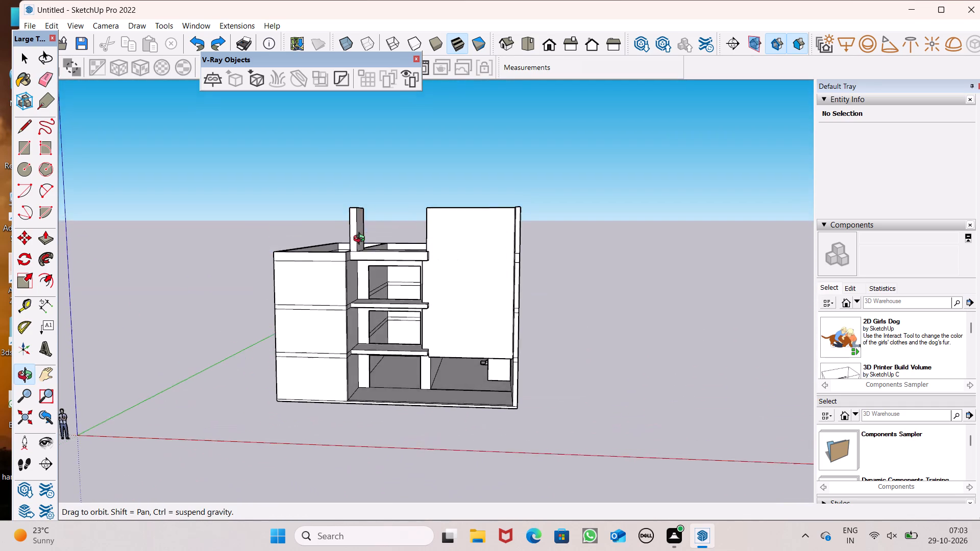
middle_drag(361, 240, 458, 211)
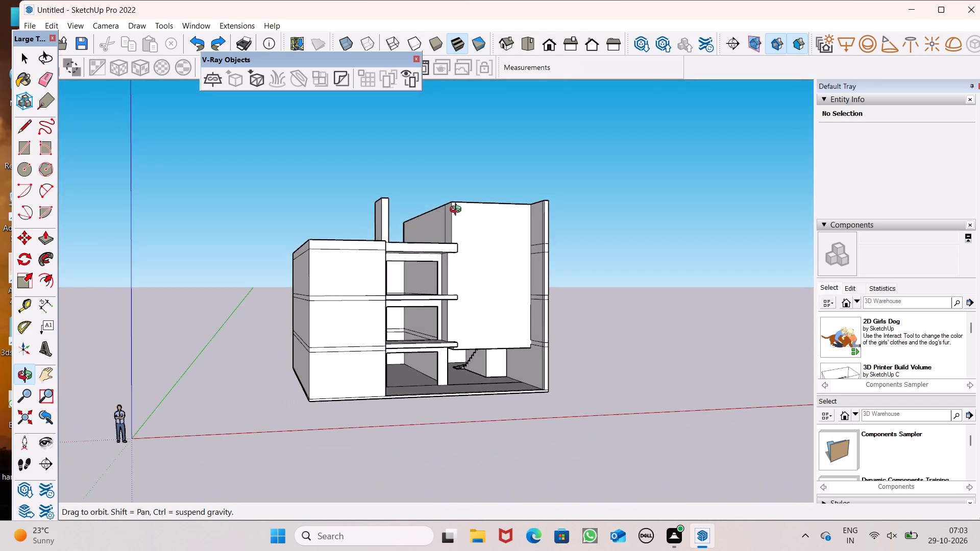
middle_drag(458, 211, 432, 255)
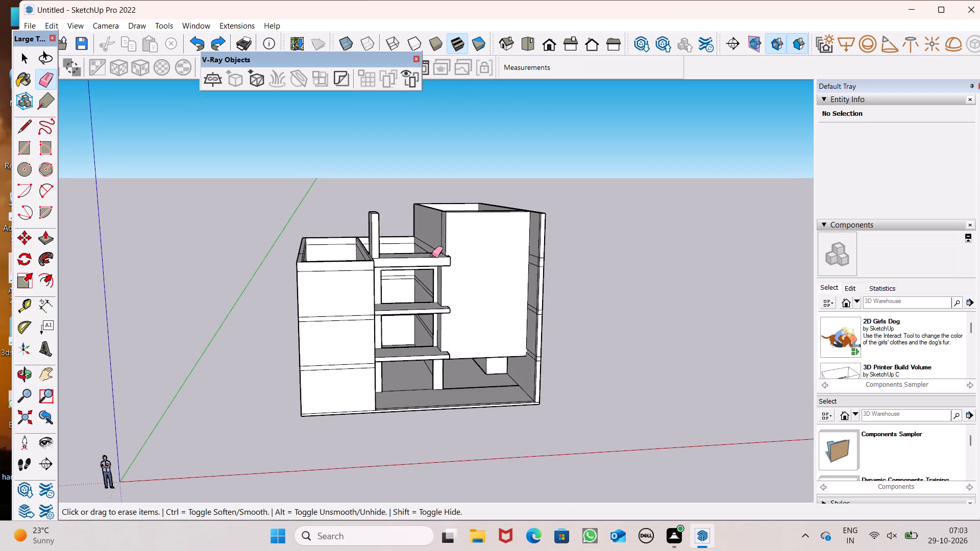
Erase the two short cross lines and the leftover stub on top of the partition wall behind the raised pier.
scroll(356, 255, up, 7)
middle_drag(405, 293, 441, 387)
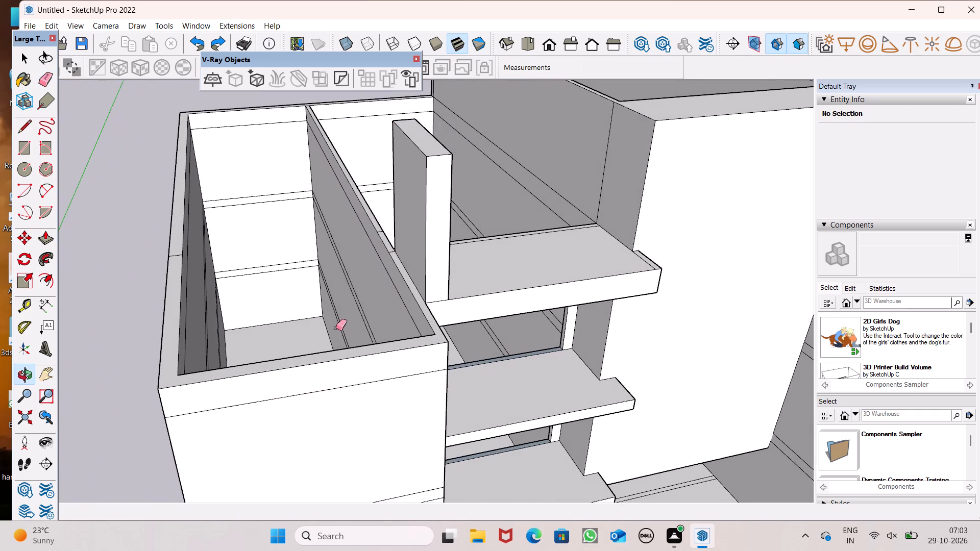
scroll(346, 264, up, 7)
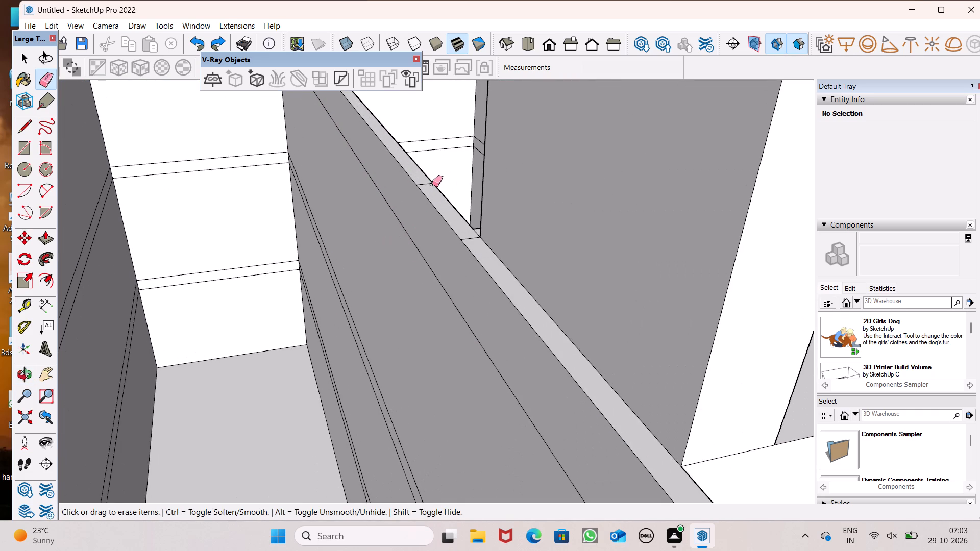
drag(430, 186, 428, 181)
click(467, 240)
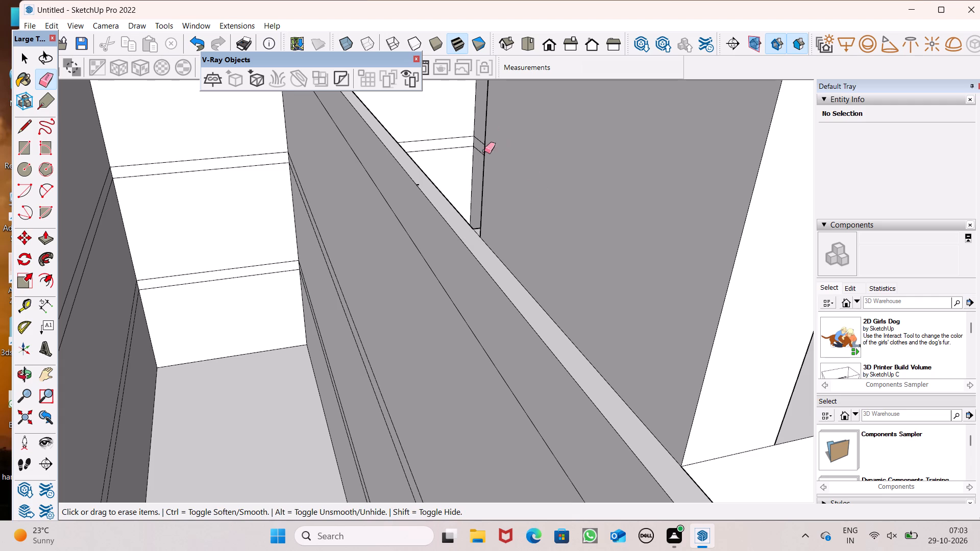
scroll(372, 176, up, 7)
scroll(483, 184, up, 4)
scroll(574, 190, up, 7)
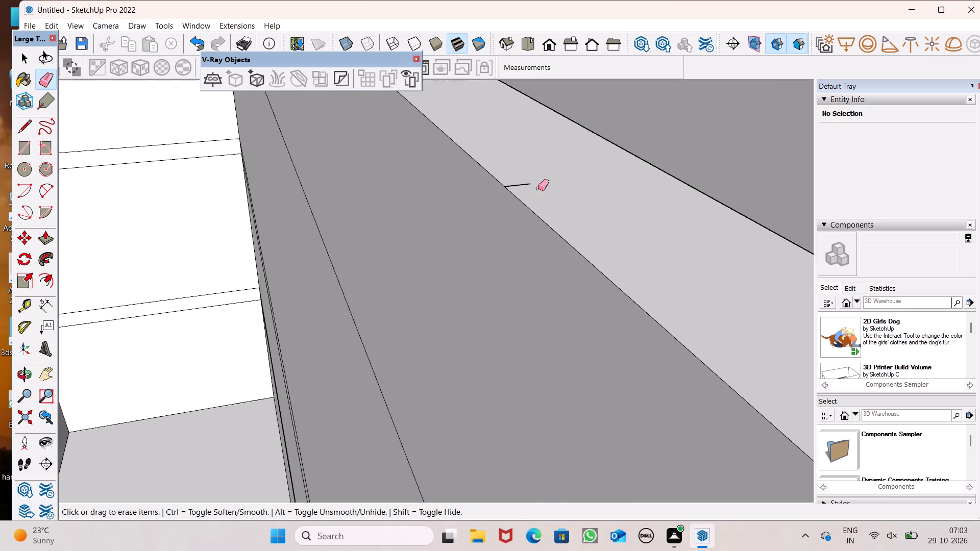
scroll(537, 188, up, 6)
drag(522, 188, 515, 161)
Erase the short cross line on top of the long outer side wall, opposite the partition.
scroll(626, 243, down, 7)
scroll(743, 272, down, 7)
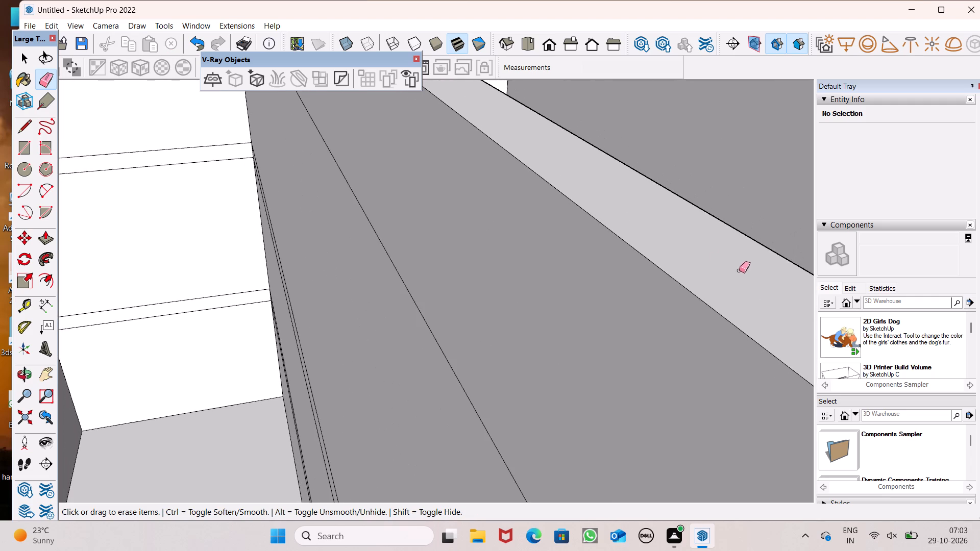
scroll(597, 195, down, 14)
scroll(552, 203, down, 12)
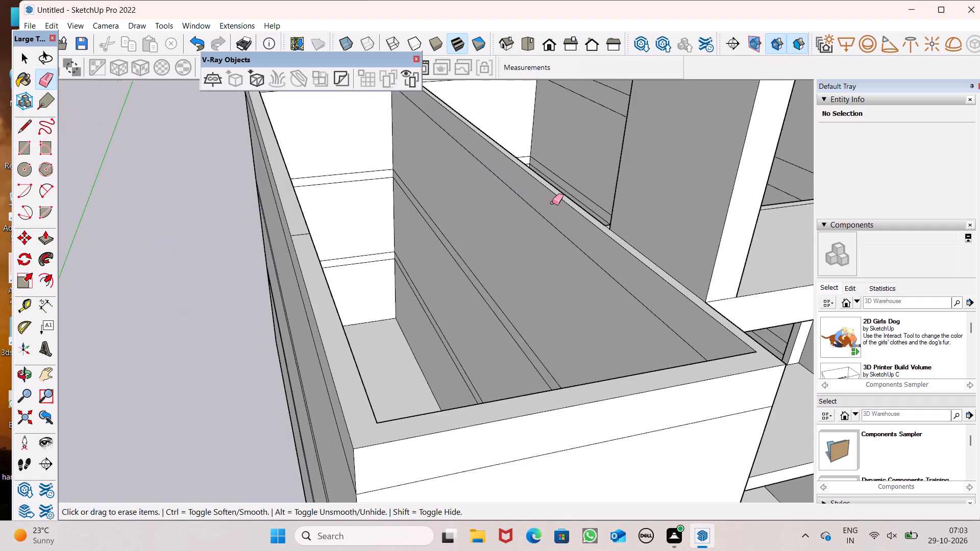
scroll(552, 203, down, 7)
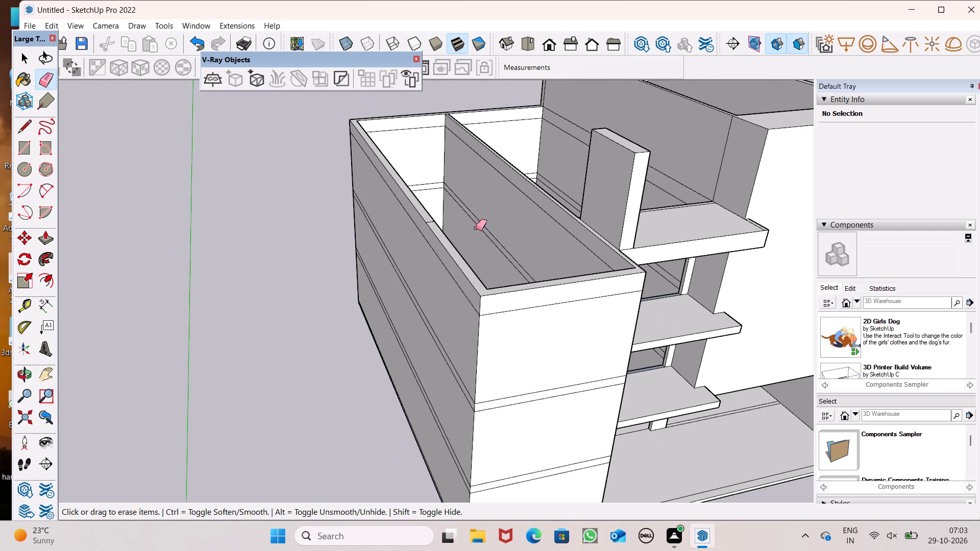
scroll(434, 228, up, 12)
click(422, 208)
Draw a line across the rear wall's top, from the partition's inner corner past the wall's outer edge.
scroll(422, 211, down, 3)
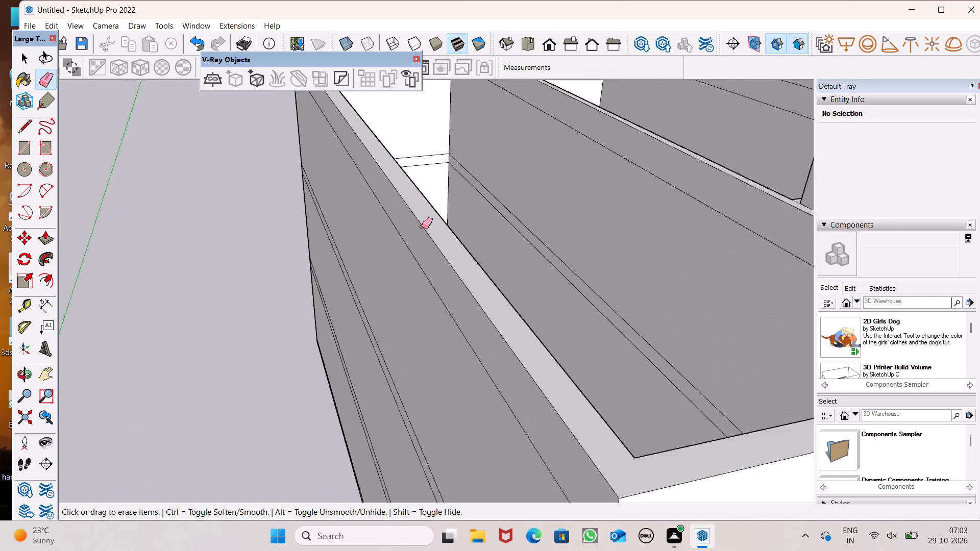
scroll(422, 227, down, 12)
middle_drag(263, 292, 428, 397)
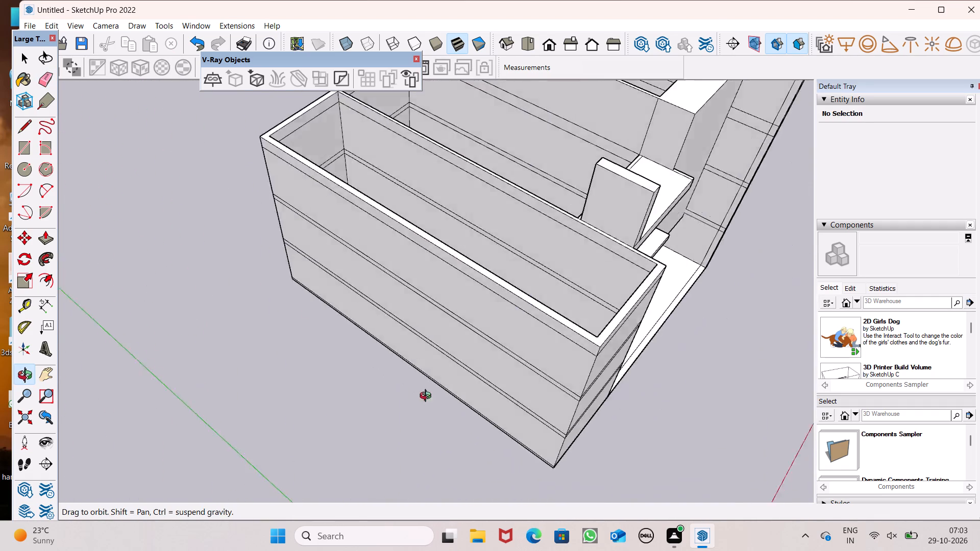
middle_drag(428, 397, 684, 476)
scroll(656, 356, down, 2)
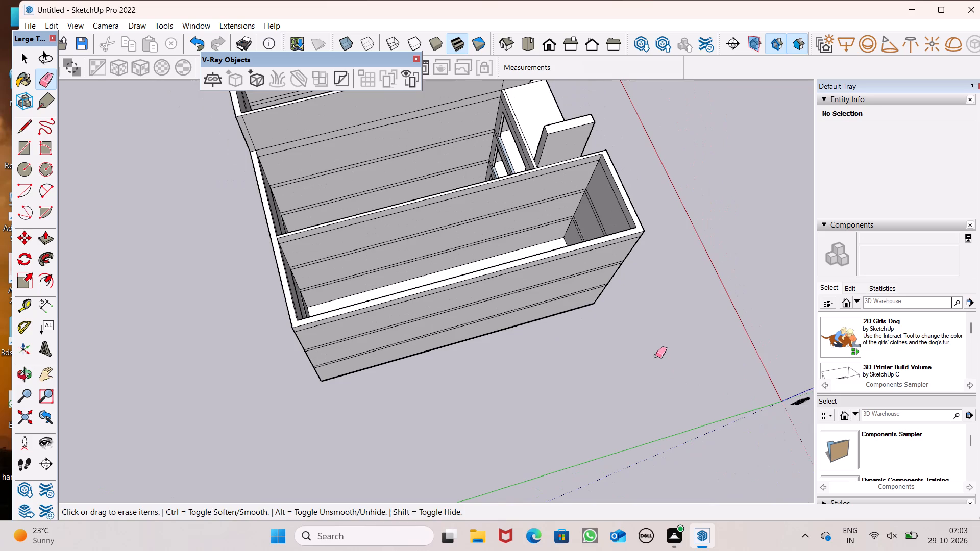
middle_drag(430, 308, 527, 347)
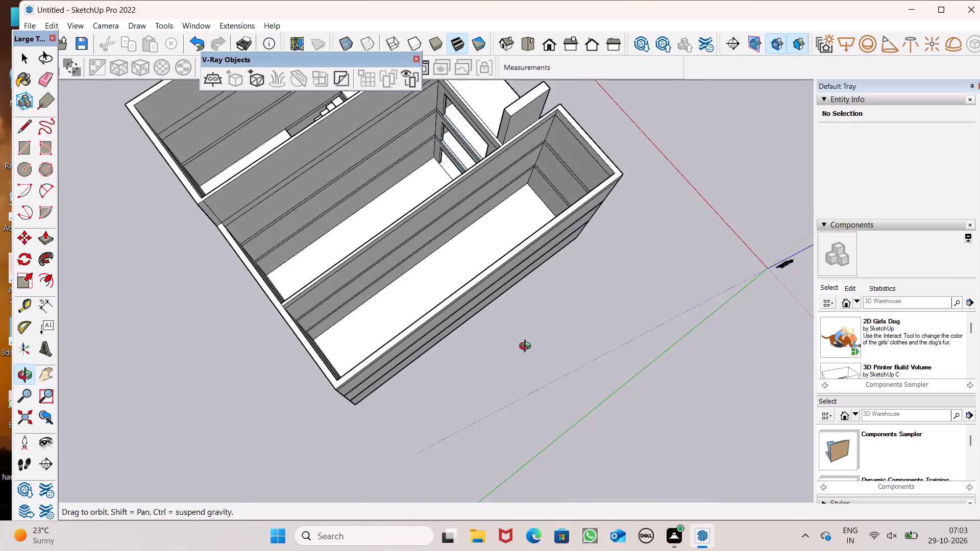
middle_drag(527, 347, 522, 357)
click(26, 131)
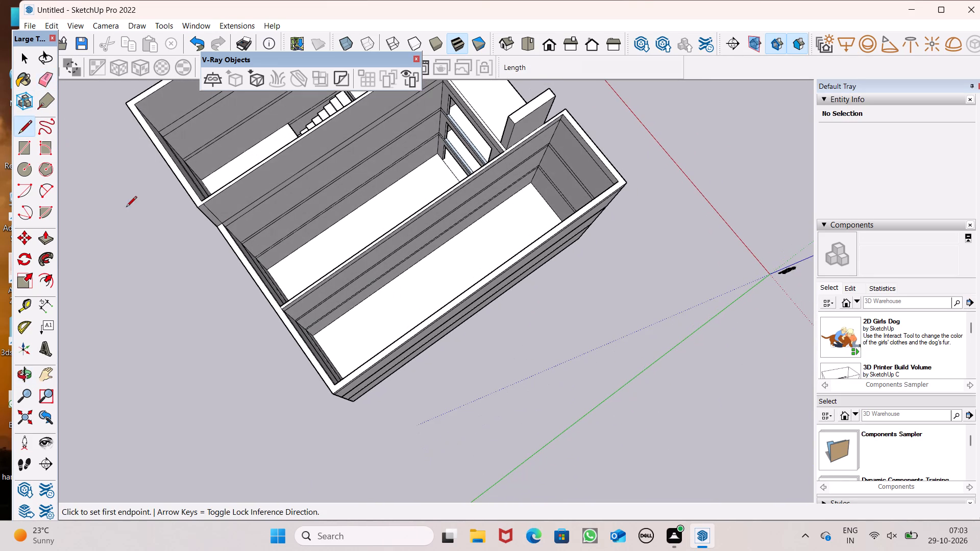
scroll(218, 277, up, 7)
scroll(312, 355, up, 6)
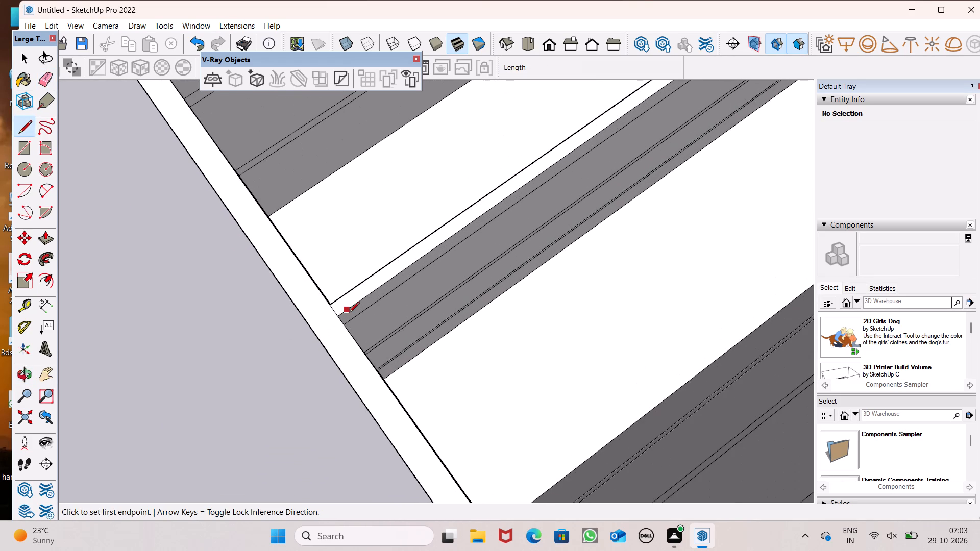
click(332, 309)
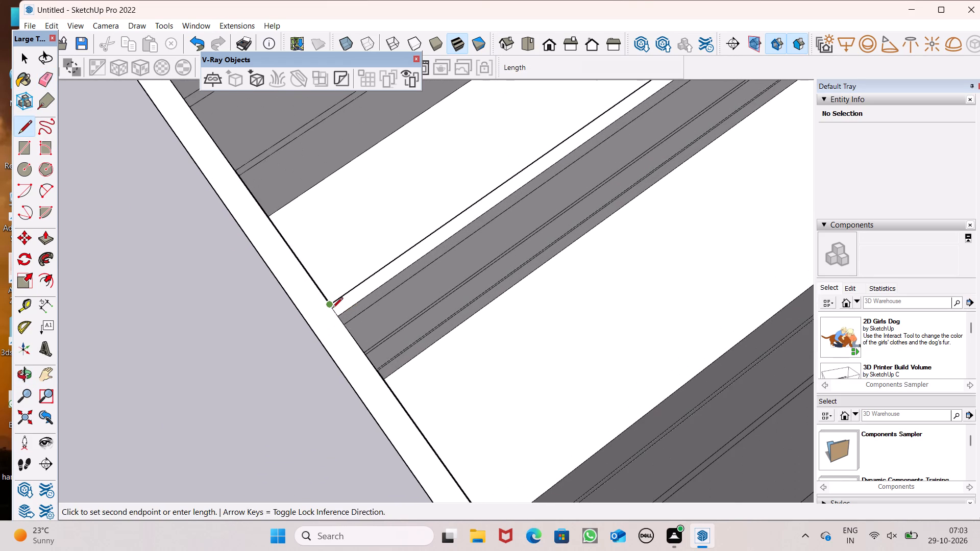
click(304, 329)
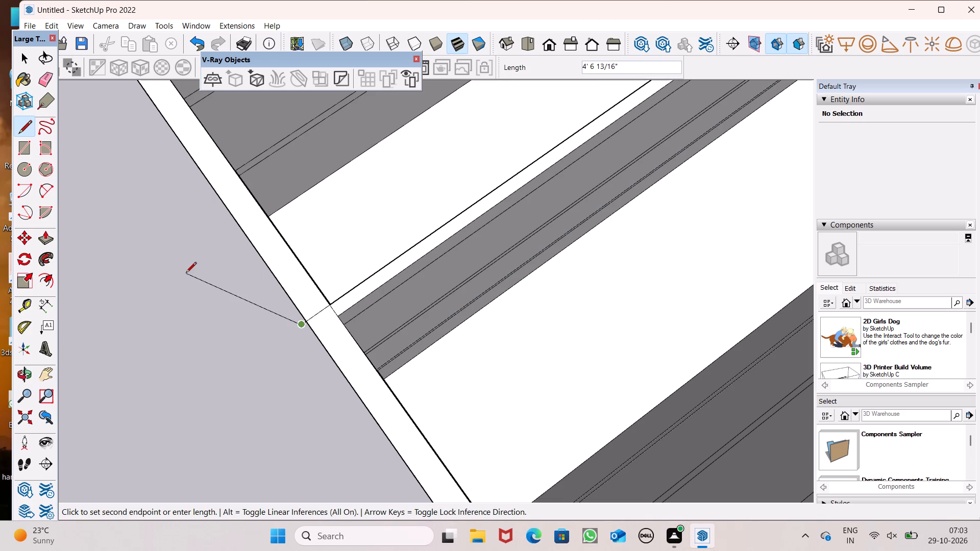
key(space)
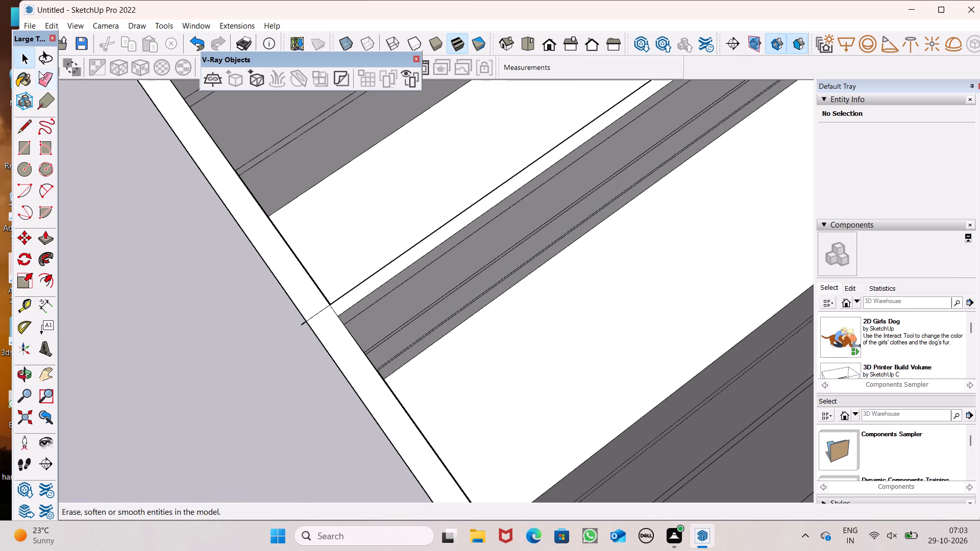
Erase the stub of the dividing line that sticks out past the rear wall's outer edge.
click(43, 77)
scroll(396, 410, up, 7)
scroll(286, 297, down, 4)
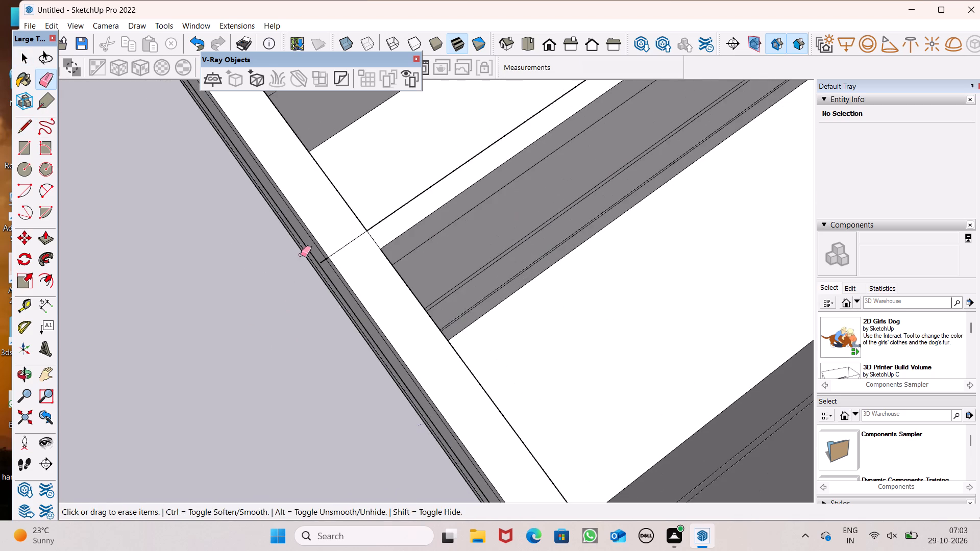
scroll(358, 196, up, 6)
scroll(347, 275, down, 11)
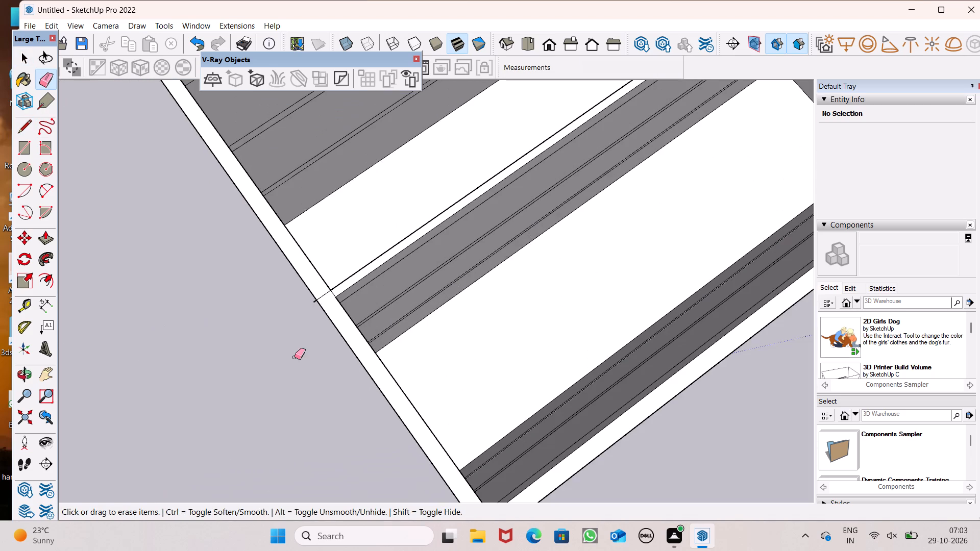
scroll(323, 302, up, 13)
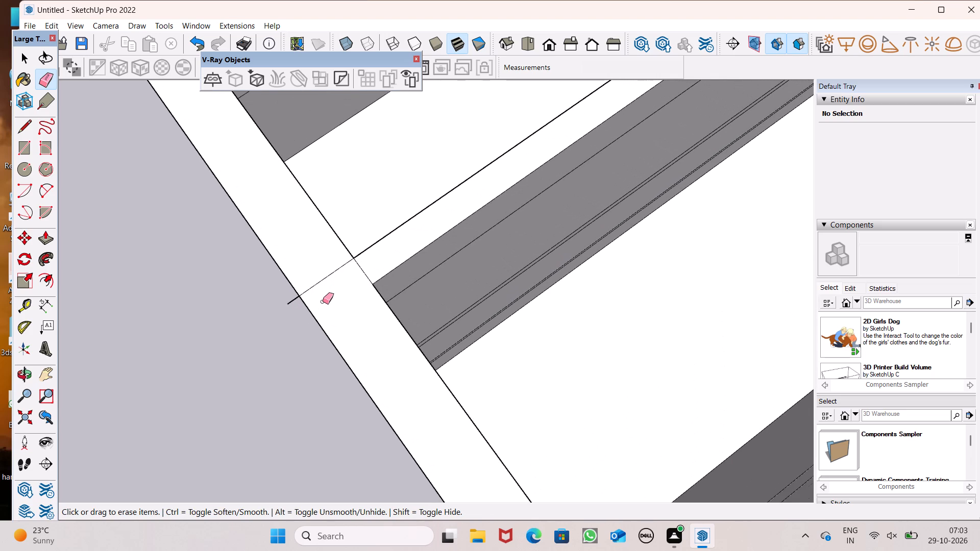
scroll(323, 302, up, 5)
drag(267, 298, 267, 304)
scroll(179, 233, down, 9)
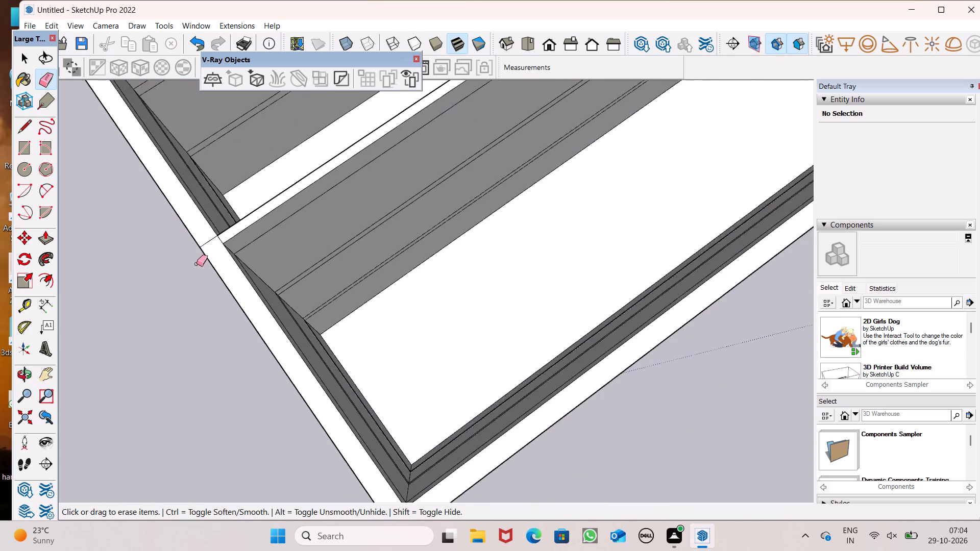
Examine the rooms, wall tops and front of the whole building from several angles.
scroll(197, 264, down, 10)
middle_drag(282, 358, 200, 357)
middle_drag(672, 354, 640, 356)
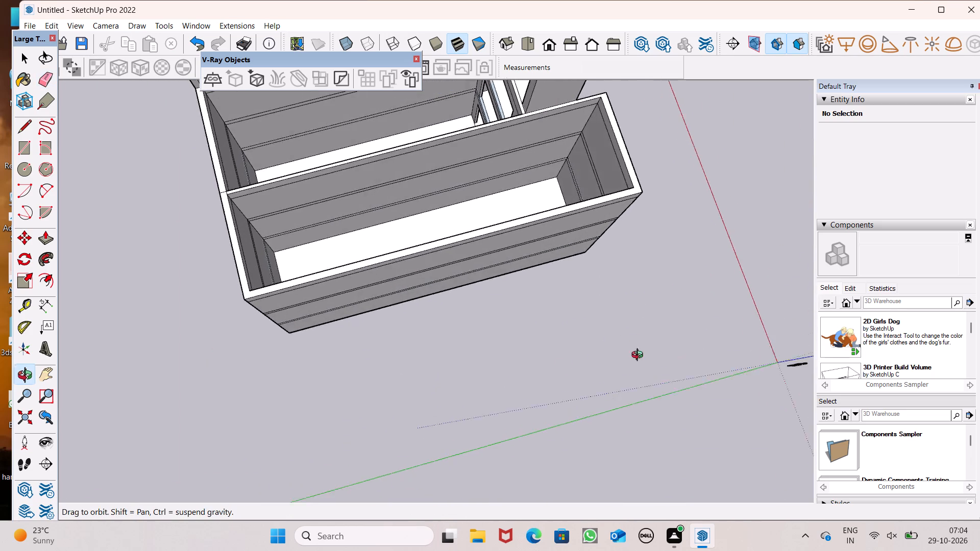
middle_drag(640, 356, 124, 164)
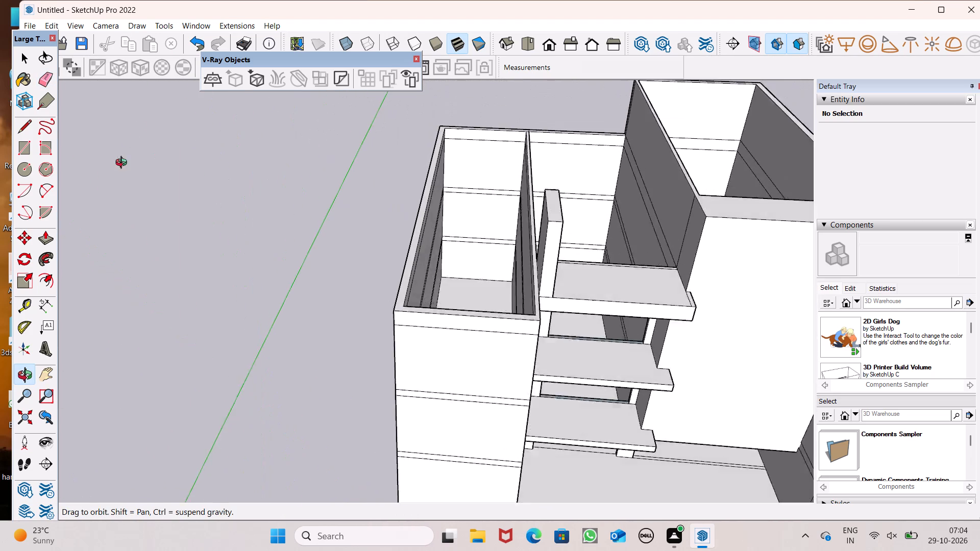
middle_drag(124, 164, 105, 198)
scroll(105, 198, up, 1)
scroll(196, 199, down, 3)
middle_drag(252, 242, 155, 162)
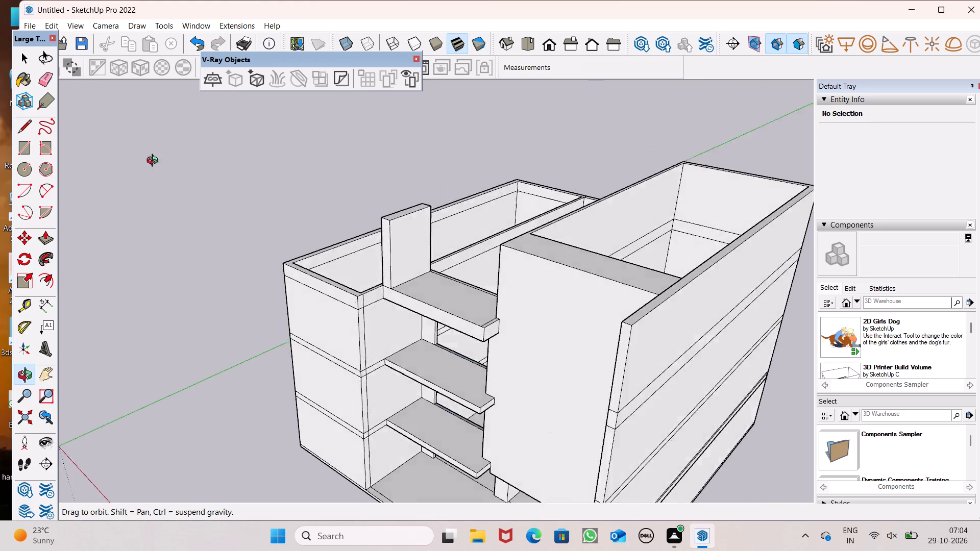
middle_drag(155, 162, 409, 171)
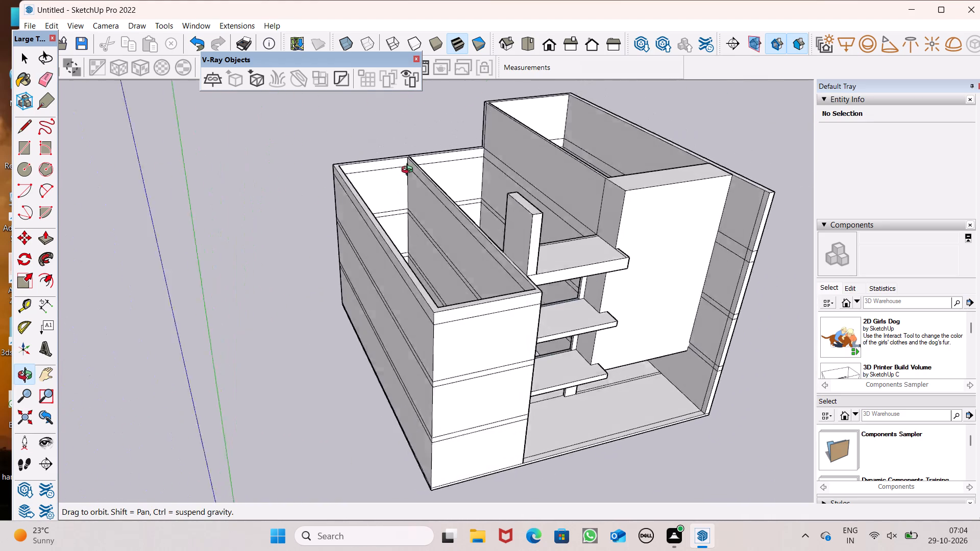
middle_drag(409, 171, 257, 268)
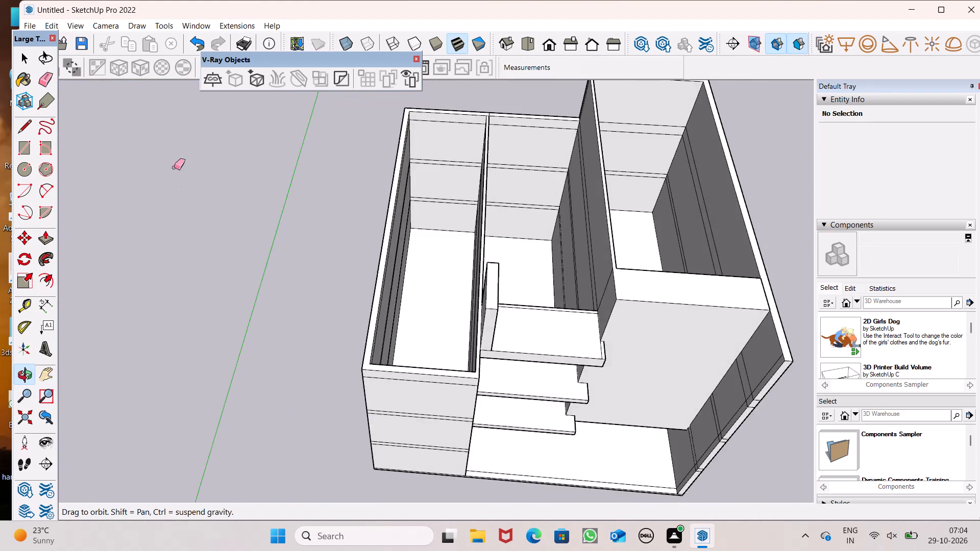
scroll(187, 263, down, 4)
scroll(426, 290, down, 3)
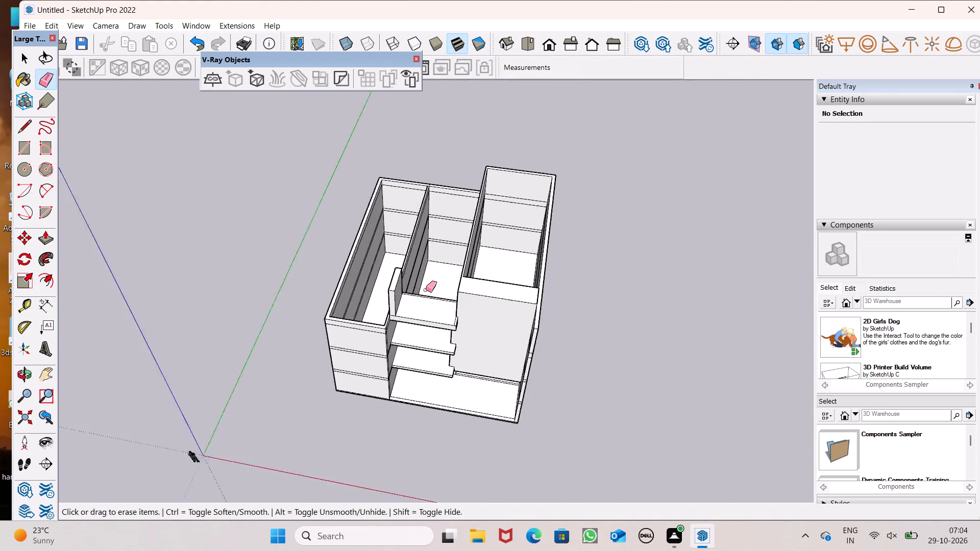
scroll(426, 290, down, 3)
middle_drag(409, 440, 144, 442)
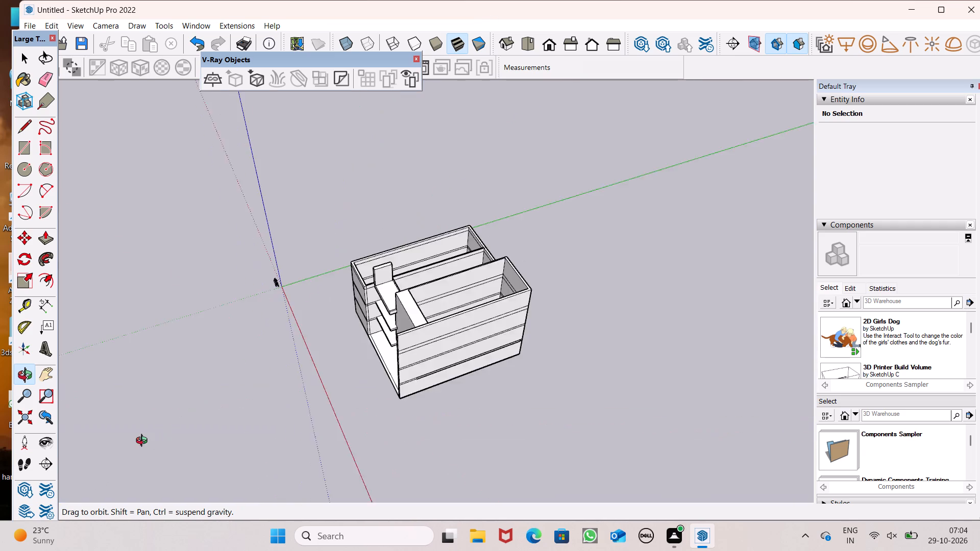
middle_drag(144, 442, 518, 479)
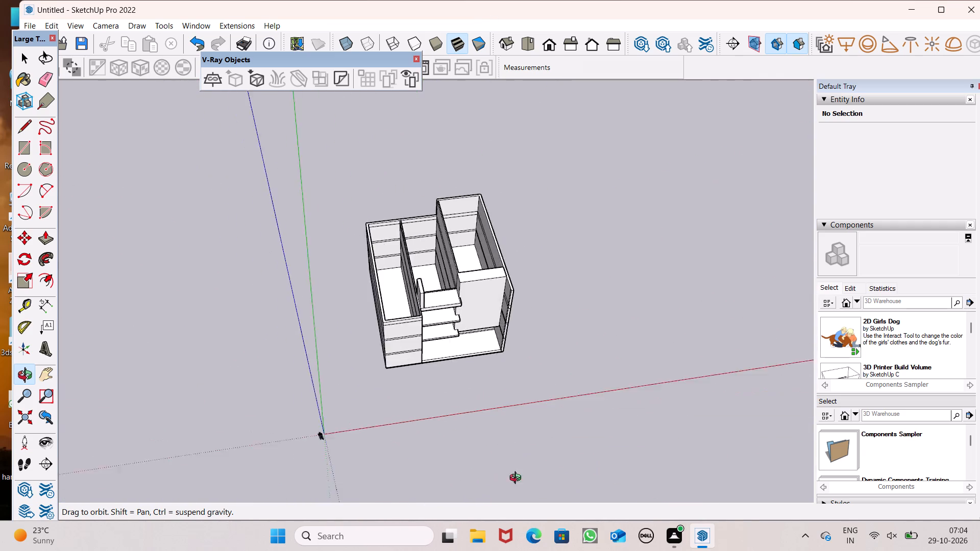
middle_drag(518, 479, 496, 479)
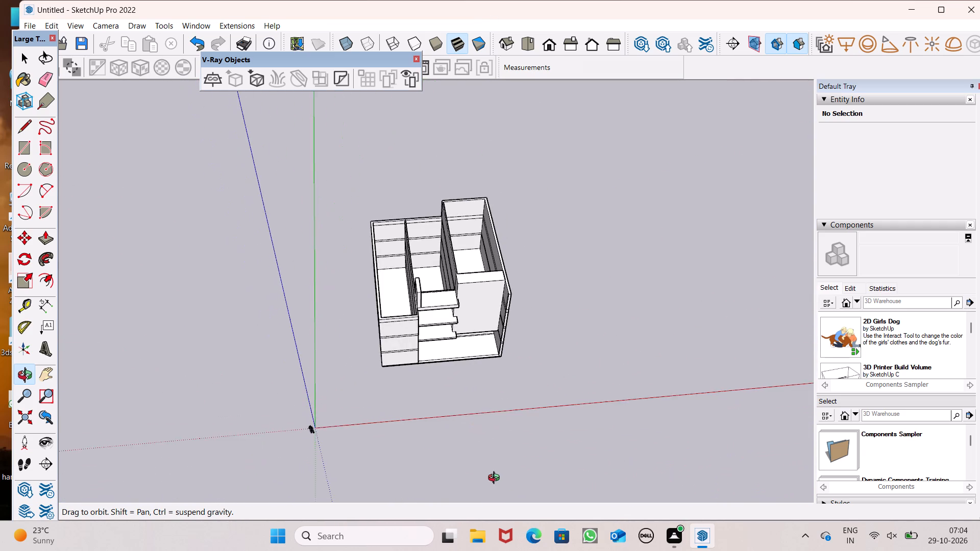
middle_drag(496, 479, 483, 457)
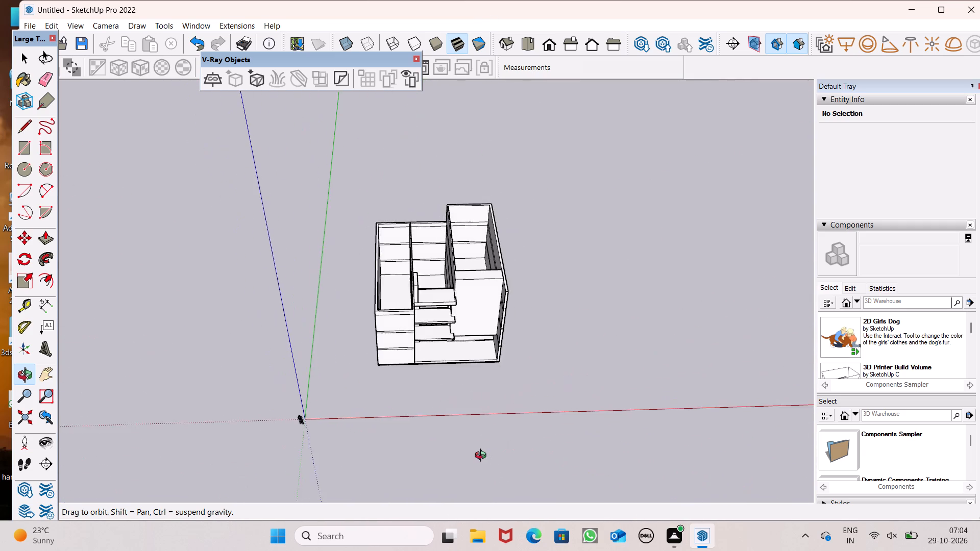
middle_drag(483, 457, 460, 451)
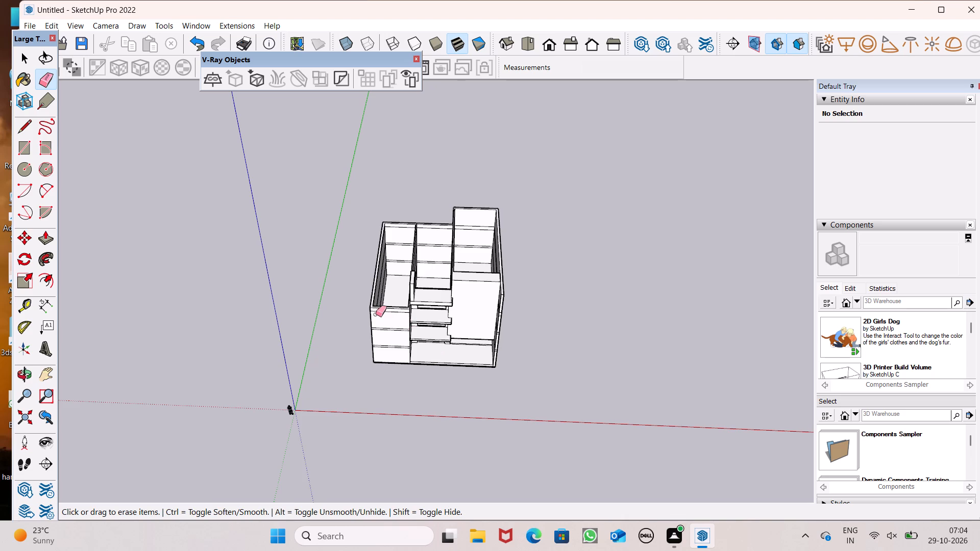
Erase the short line across the partition's top where it meets the rear wall.
scroll(375, 314, up, 2)
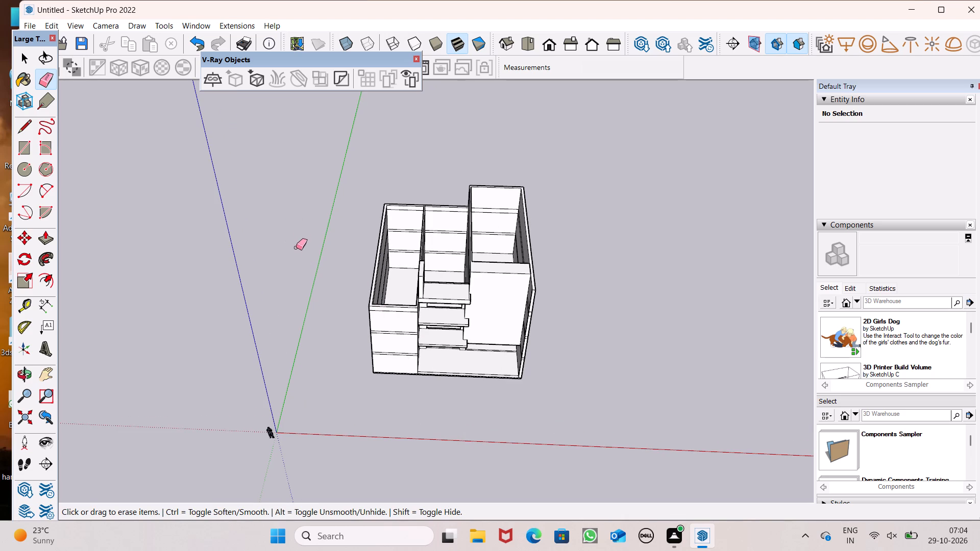
scroll(380, 247, up, 7)
scroll(450, 157, up, 2)
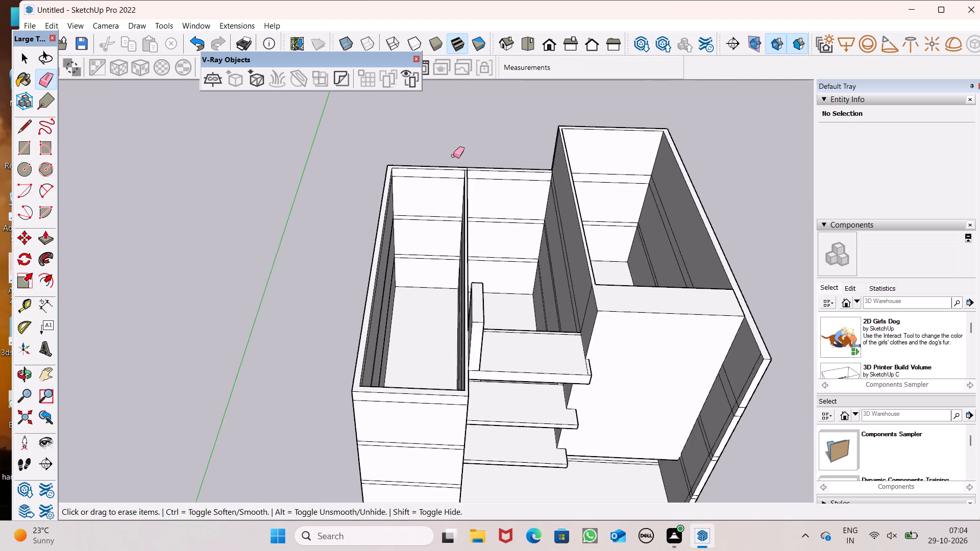
scroll(453, 156, up, 20)
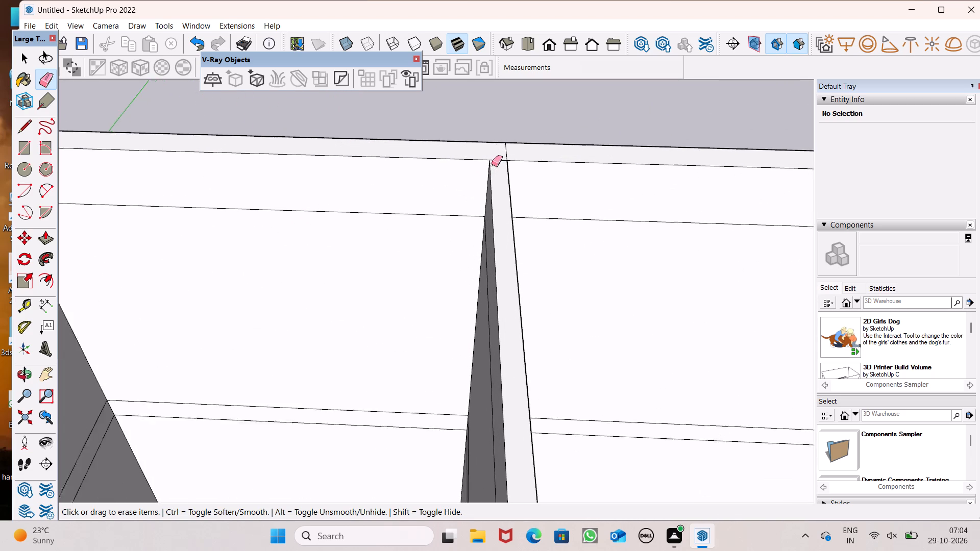
scroll(492, 164, up, 3)
click(496, 160)
scroll(488, 141, down, 10)
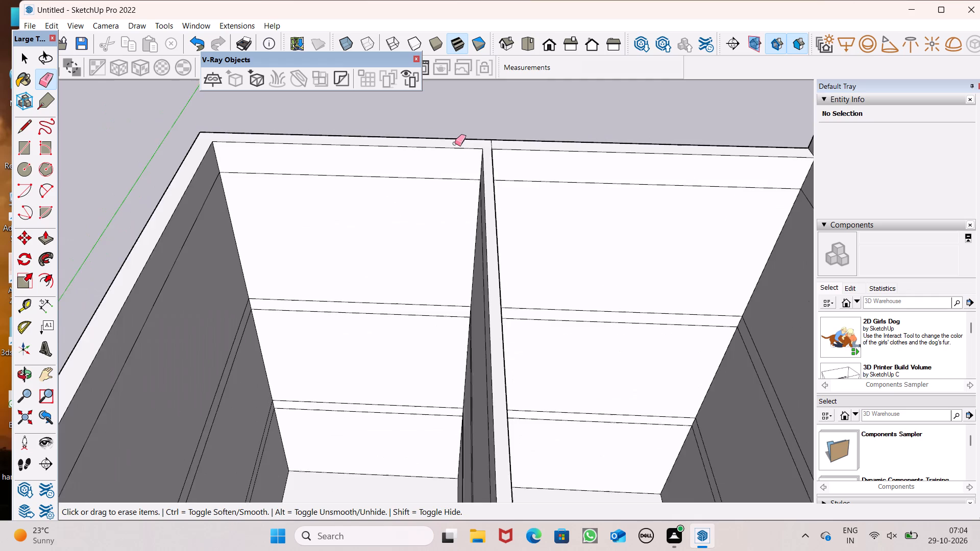
Push/Pull the continuous wall top around the long side room up by 5'.
scroll(455, 143, down, 15)
scroll(476, 379, up, 5)
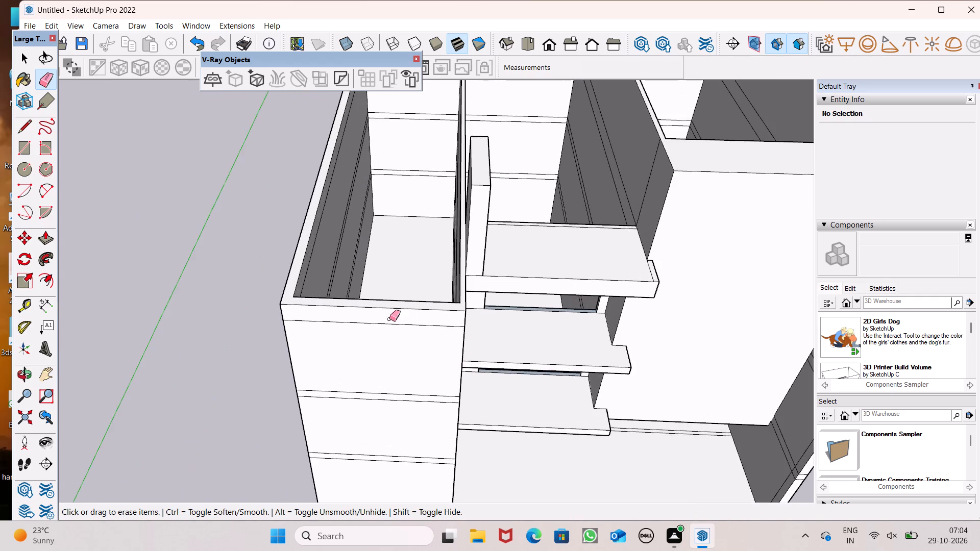
scroll(372, 319, up, 3)
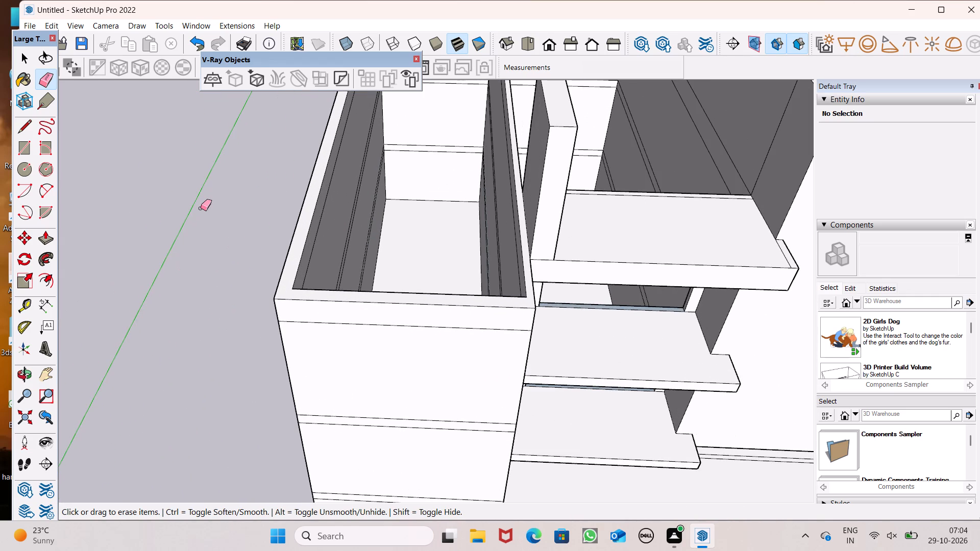
click(52, 242)
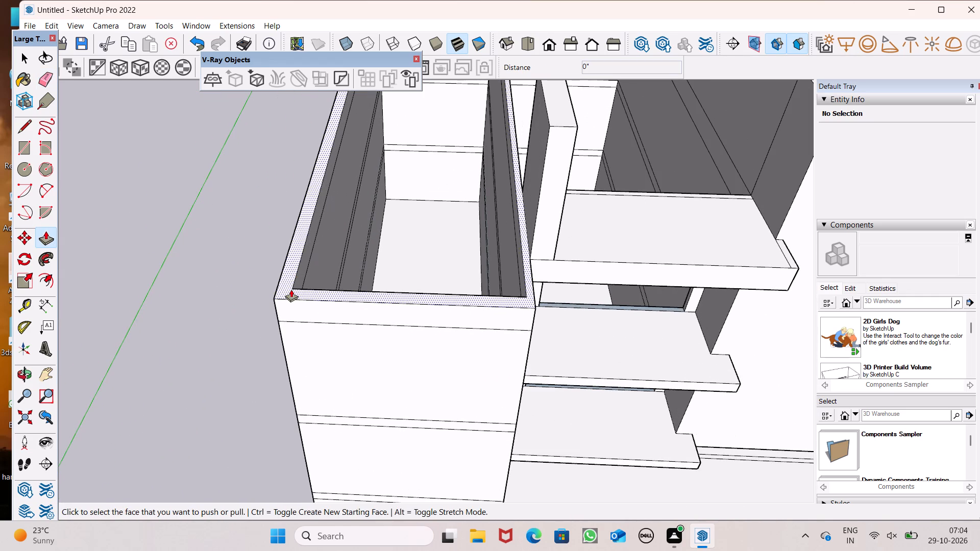
click(290, 290)
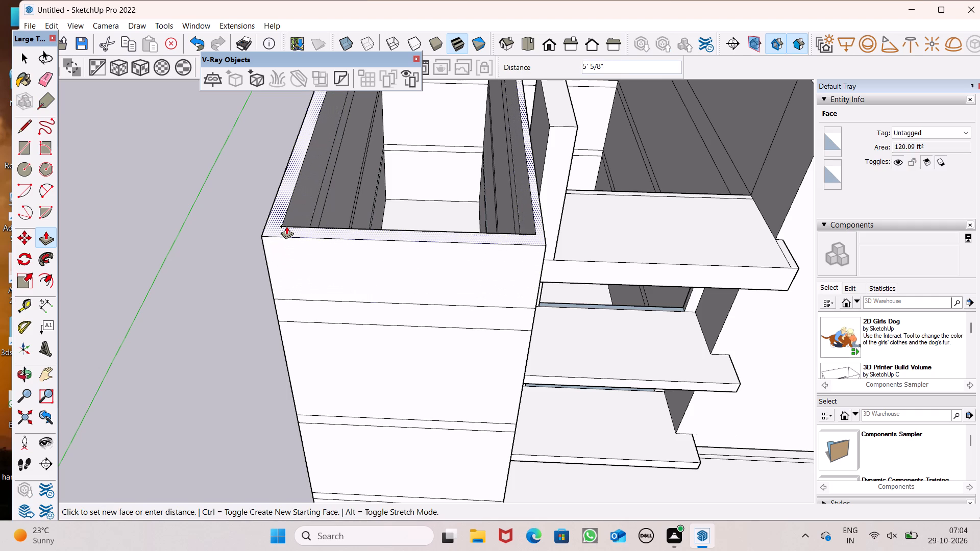
key(5)
key(apostrophe)
key(Return)
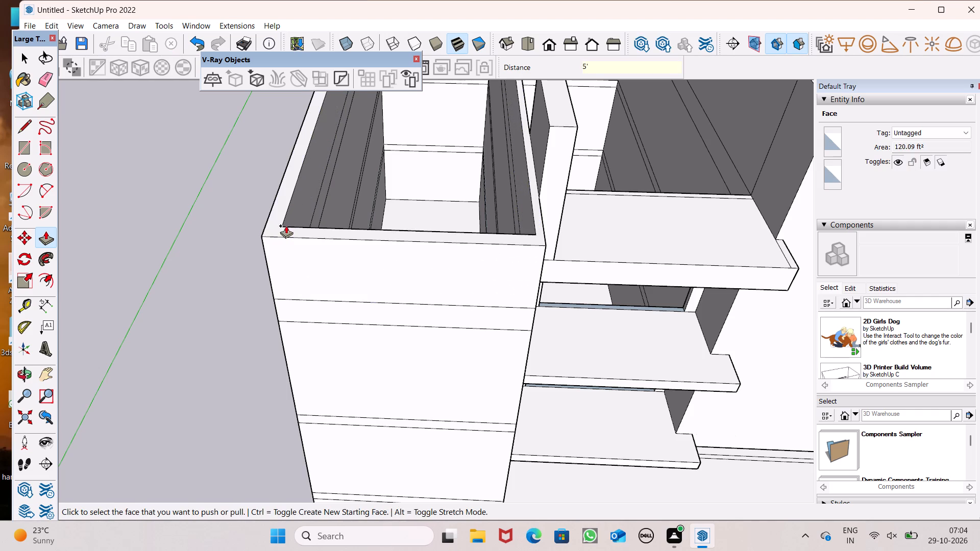
Examine the raised room walls against the pier and the staircase bay from the building's front.
scroll(286, 226, down, 4)
middle_drag(482, 238, 409, 127)
scroll(450, 171, down, 6)
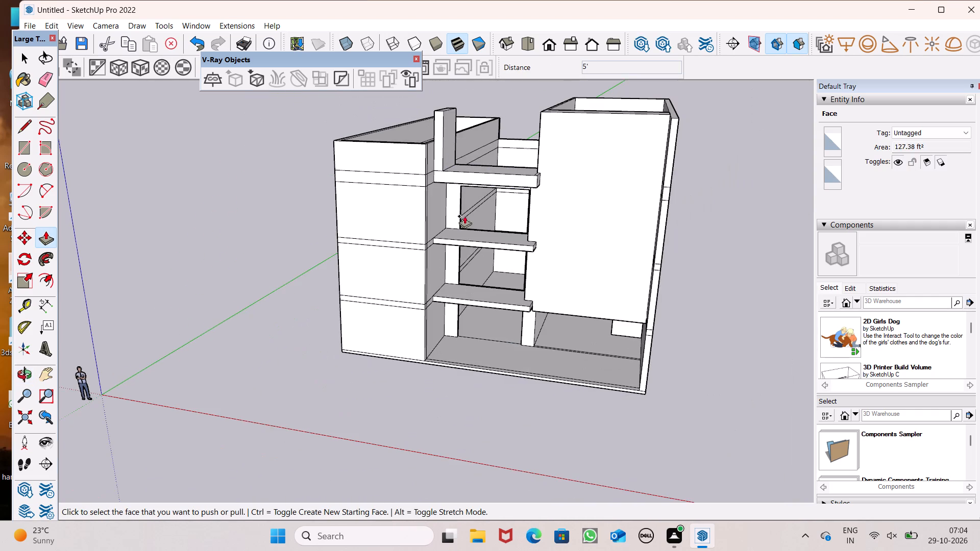
middle_drag(465, 215, 658, 89)
middle_drag(657, 96, 651, 108)
middle_drag(617, 143, 543, 197)
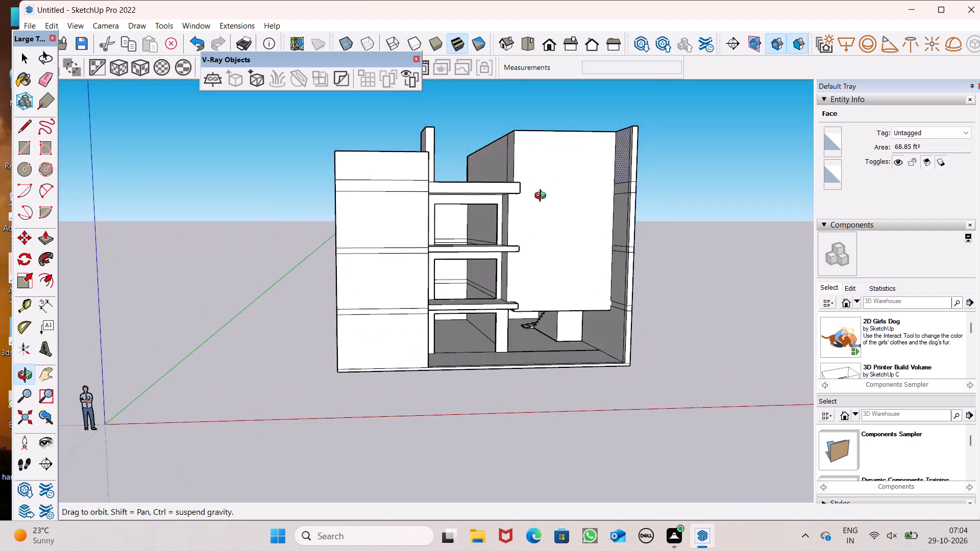
middle_drag(543, 197, 518, 226)
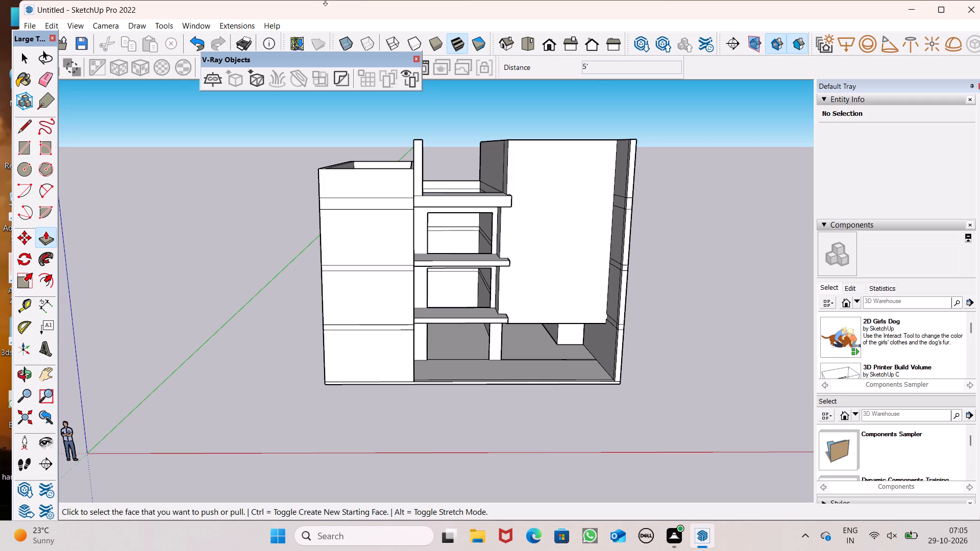
scroll(400, 101, up, 1)
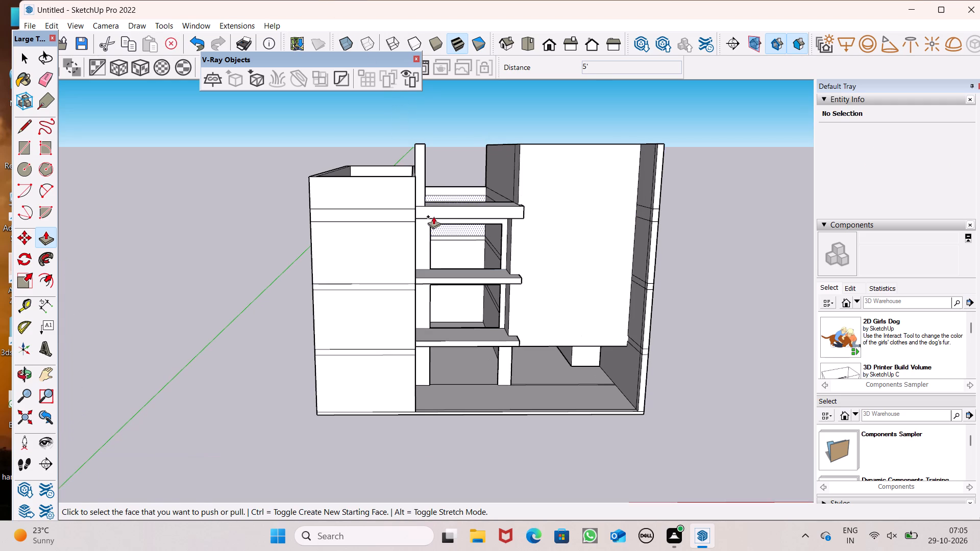
scroll(427, 215, up, 1)
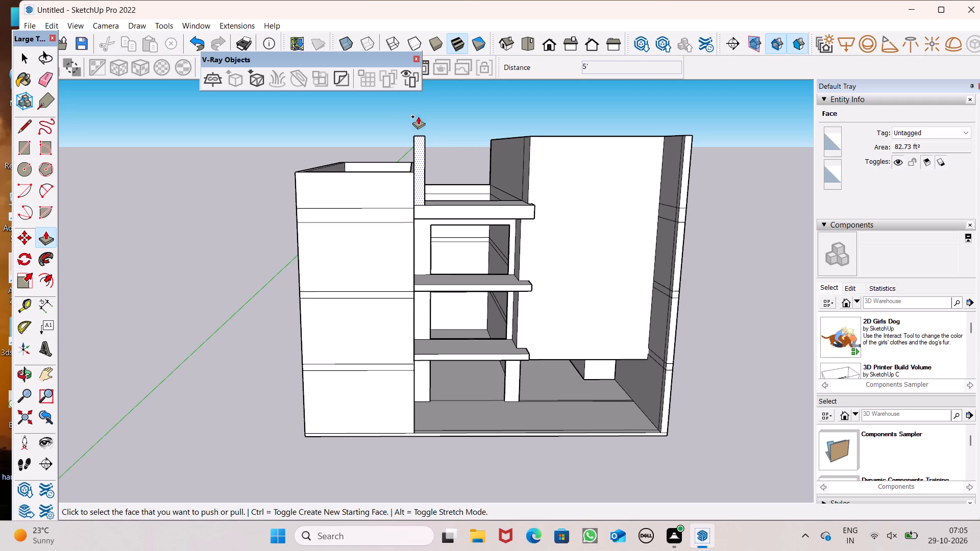
scroll(414, 110, up, 3)
middle_drag(455, 148, 288, 143)
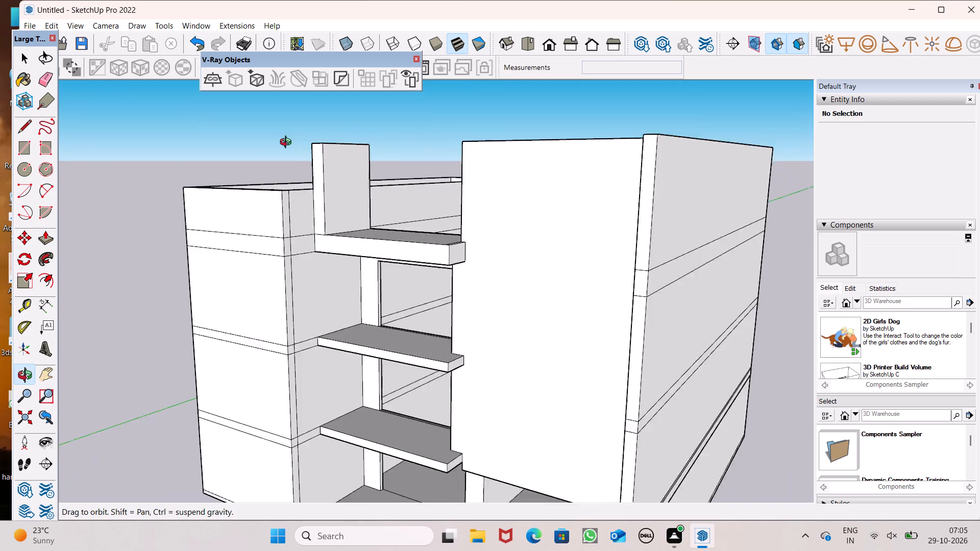
middle_drag(288, 143, 444, 127)
scroll(288, 143, up, 1)
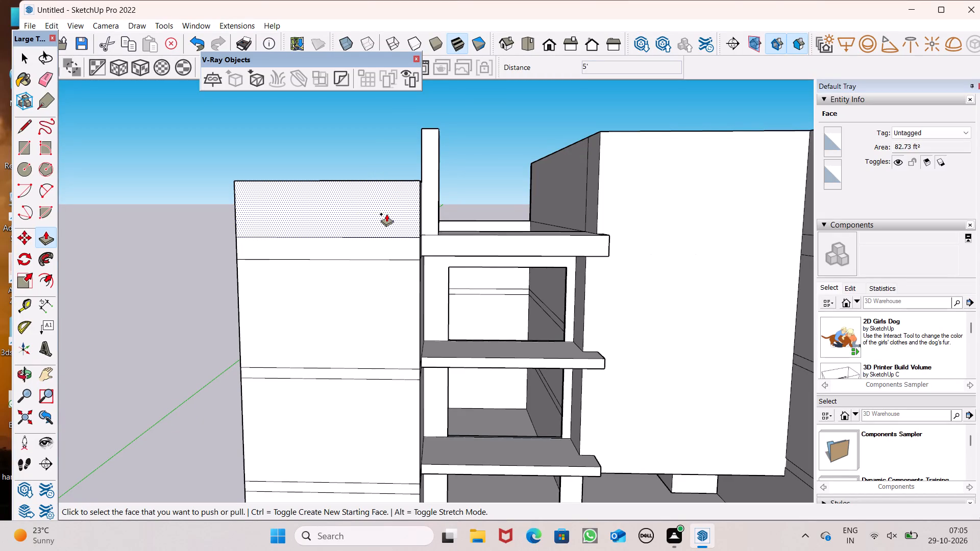
Push/Pull the wall top around the long side room up by a further 2'.
middle_drag(399, 219, 421, 336)
scroll(434, 251, up, 5)
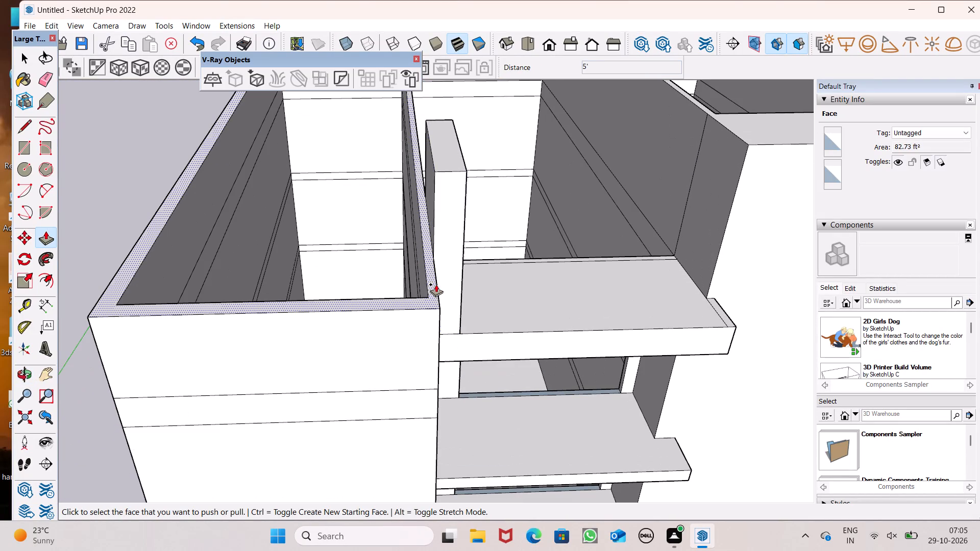
drag(437, 292, 437, 263)
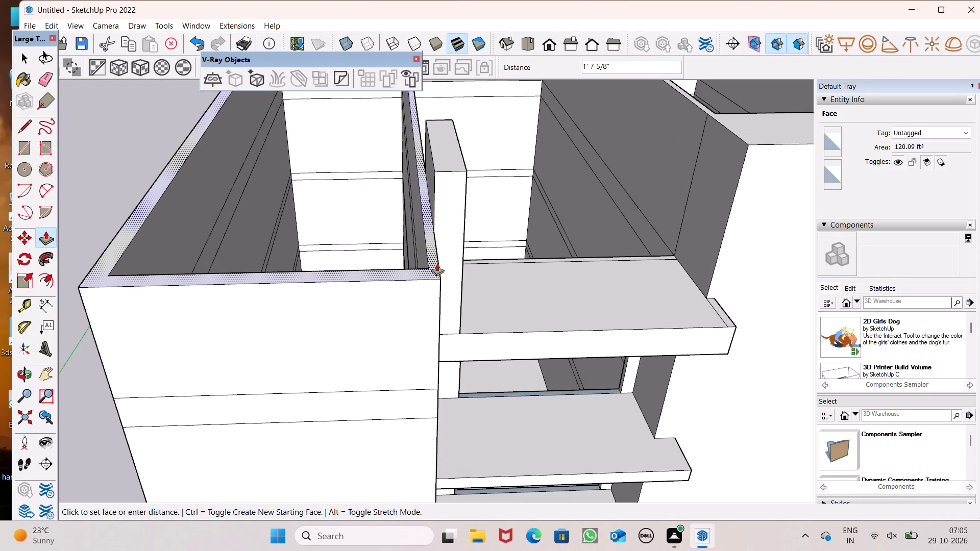
drag(437, 263, 437, 262)
key(2)
key(apostrophe)
key(Return)
middle_drag(469, 284, 442, 193)
scroll(447, 218, up, 1)
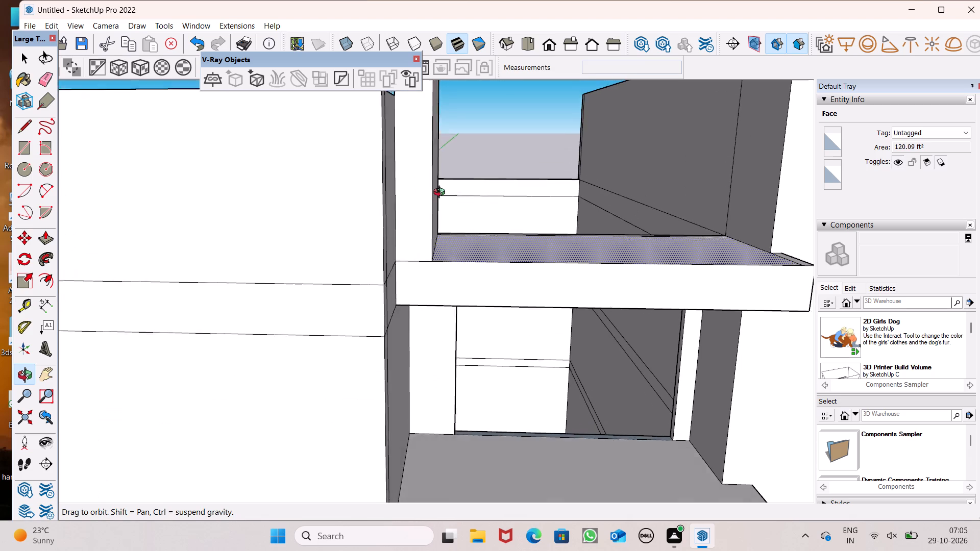
middle_drag(442, 193, 445, 192)
scroll(502, 358, down, 7)
middle_drag(478, 340, 464, 279)
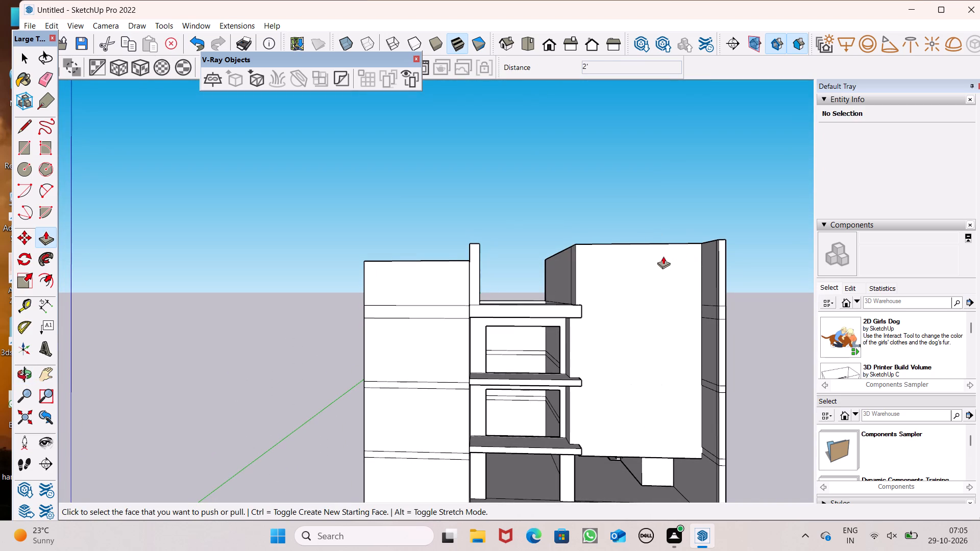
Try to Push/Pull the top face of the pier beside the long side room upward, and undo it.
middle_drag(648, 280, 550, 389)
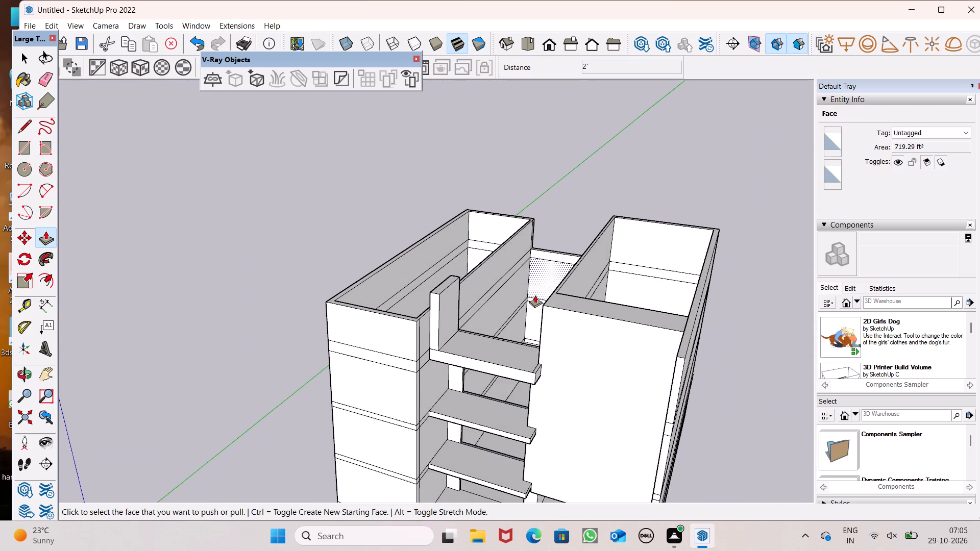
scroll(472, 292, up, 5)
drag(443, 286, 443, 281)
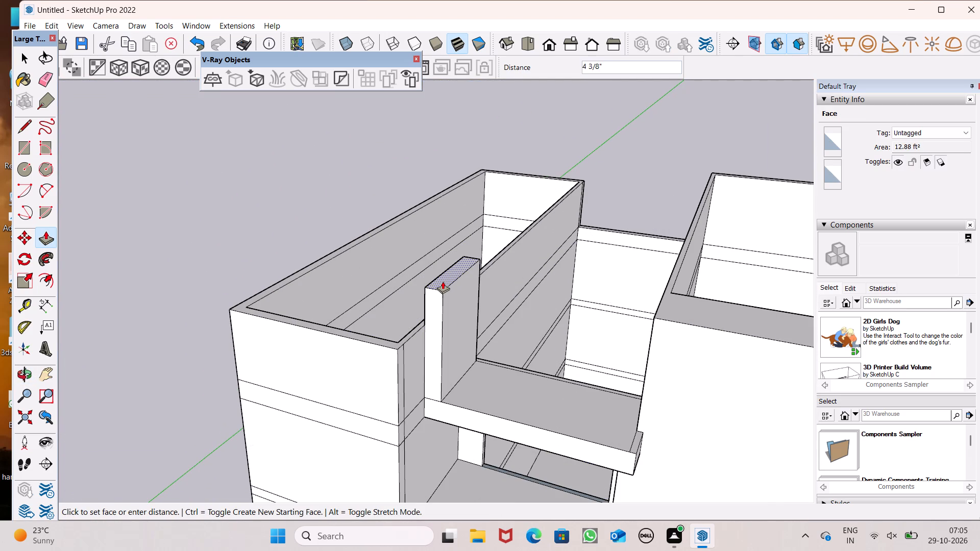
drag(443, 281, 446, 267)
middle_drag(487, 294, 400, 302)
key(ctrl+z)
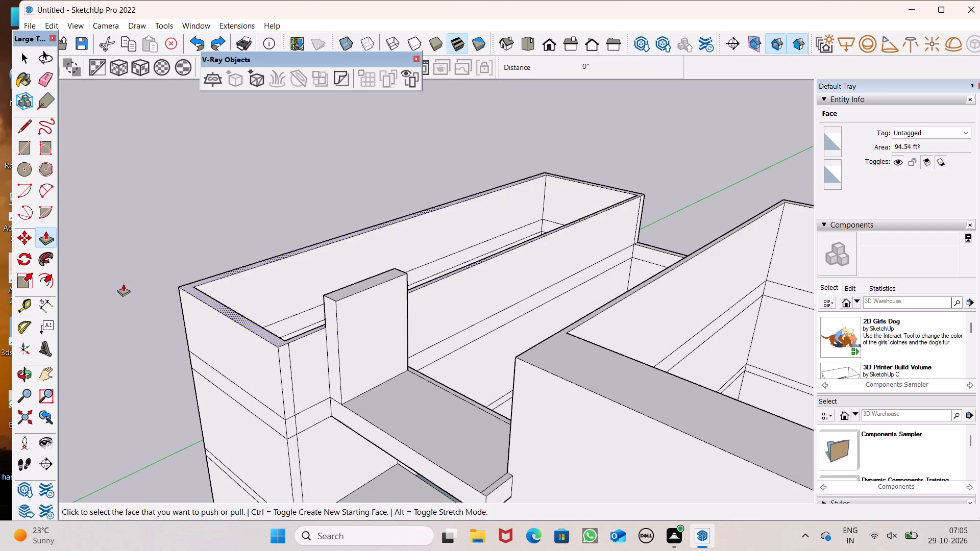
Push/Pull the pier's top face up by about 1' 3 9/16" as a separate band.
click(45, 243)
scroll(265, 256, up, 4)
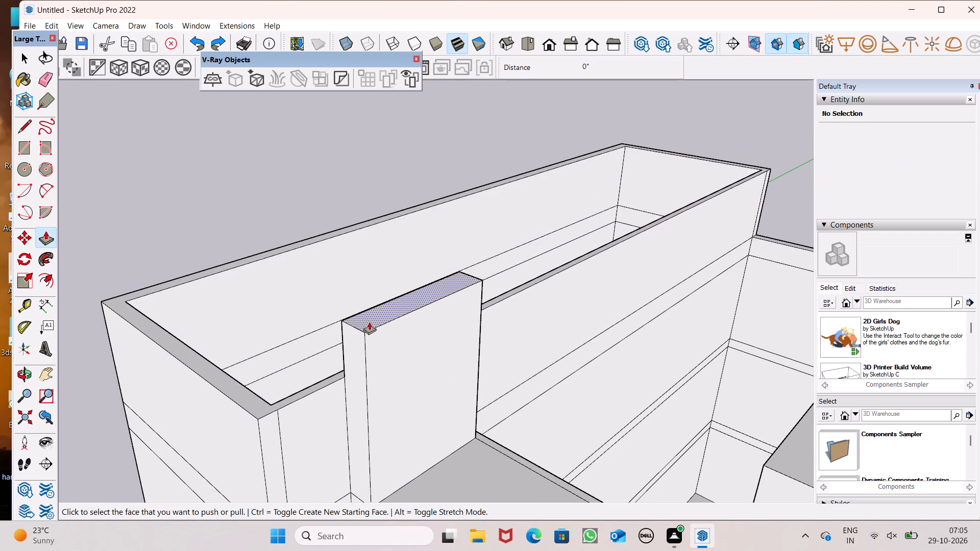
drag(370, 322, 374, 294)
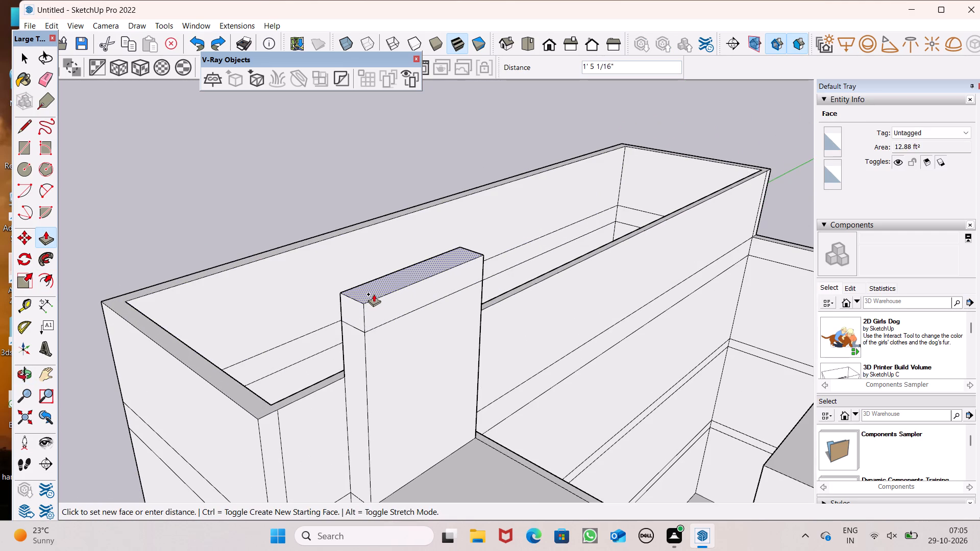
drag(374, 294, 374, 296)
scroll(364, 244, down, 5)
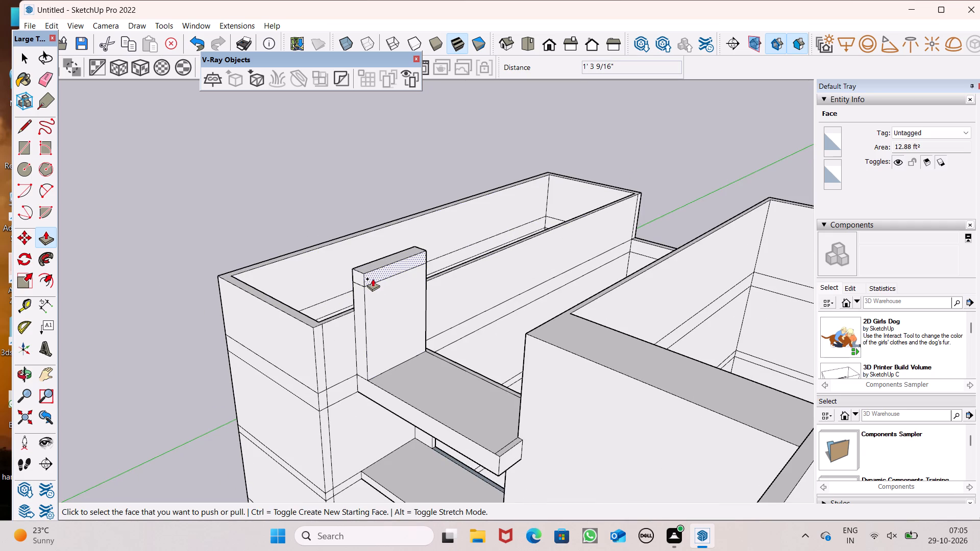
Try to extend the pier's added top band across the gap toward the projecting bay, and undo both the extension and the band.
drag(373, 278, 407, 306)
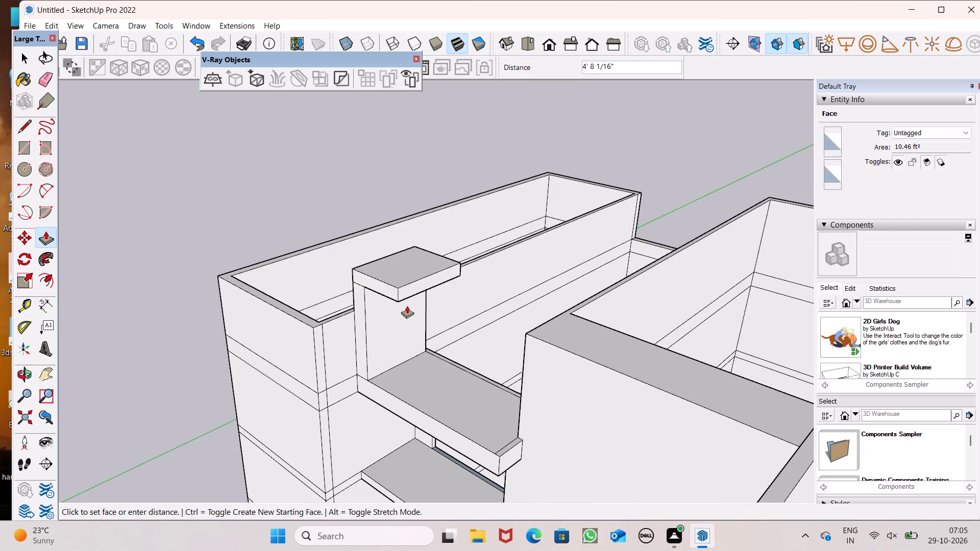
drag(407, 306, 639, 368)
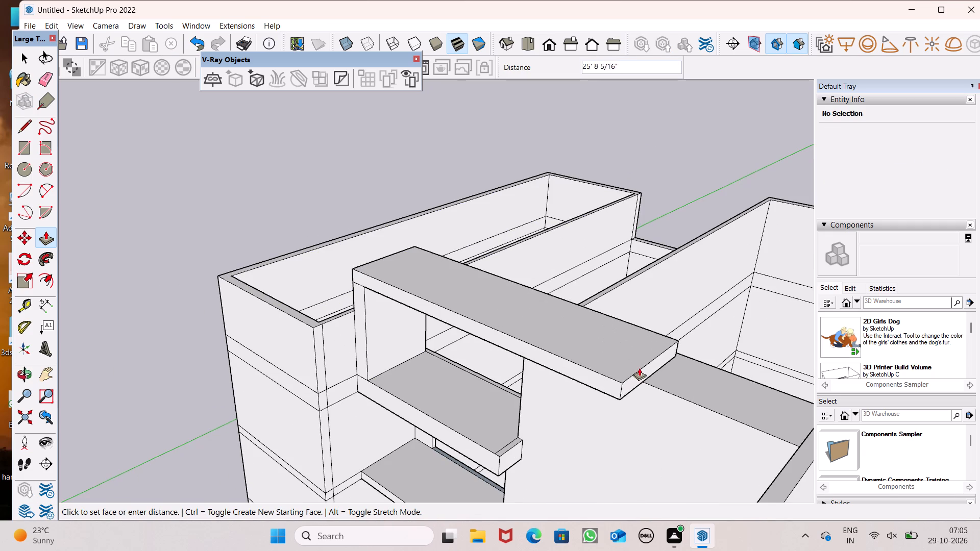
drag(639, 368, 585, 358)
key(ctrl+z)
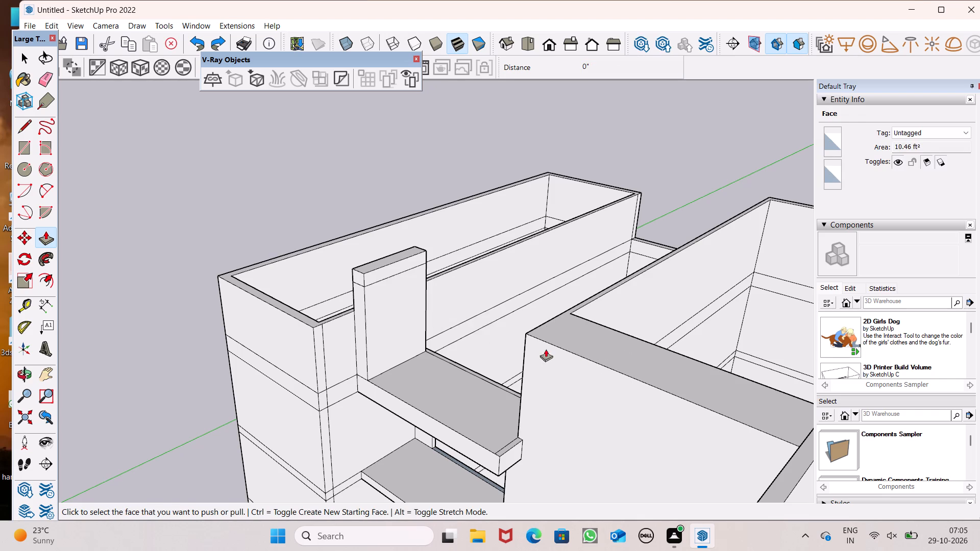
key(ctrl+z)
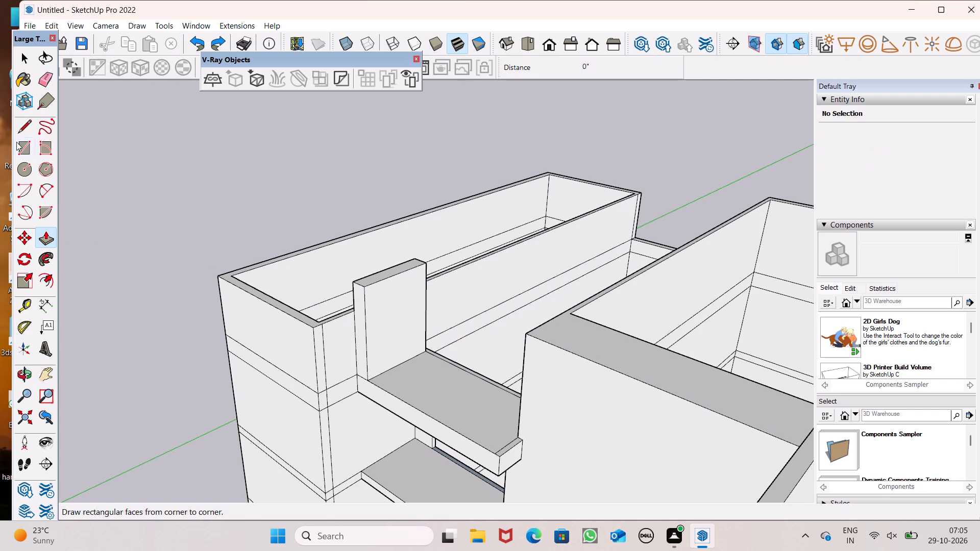
Draw a line across the pier's inner face just below its top, parallel to the top edge.
click(24, 130)
scroll(364, 294, up, 7)
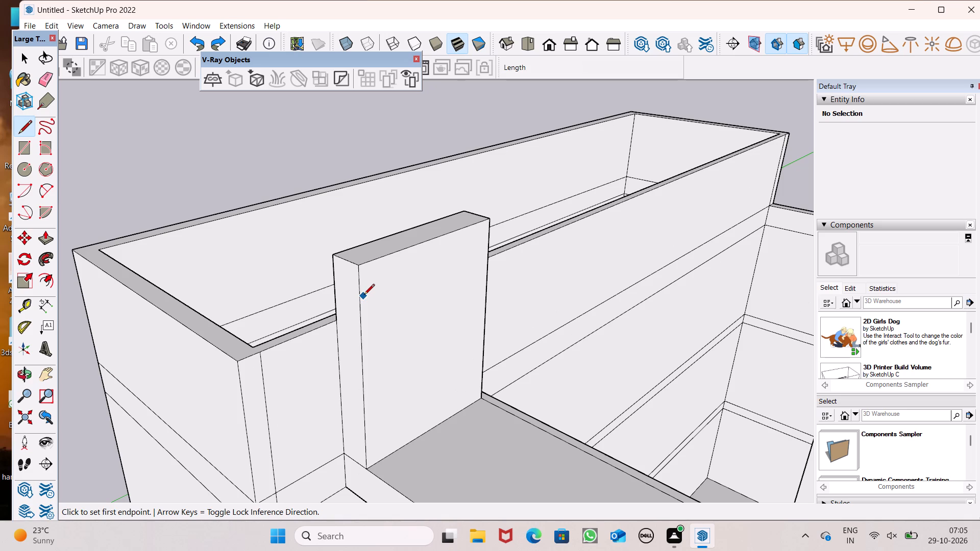
drag(363, 297, 370, 284)
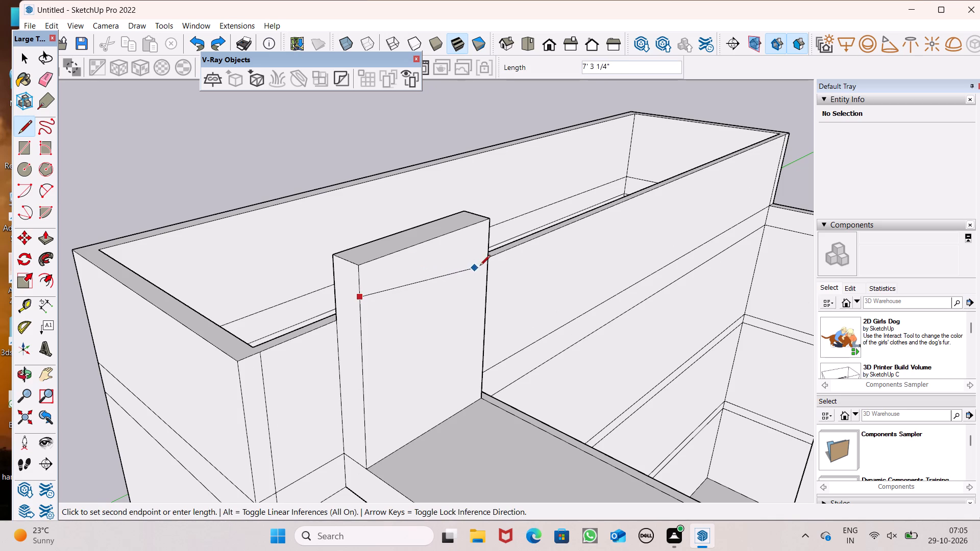
click(491, 242)
key(space)
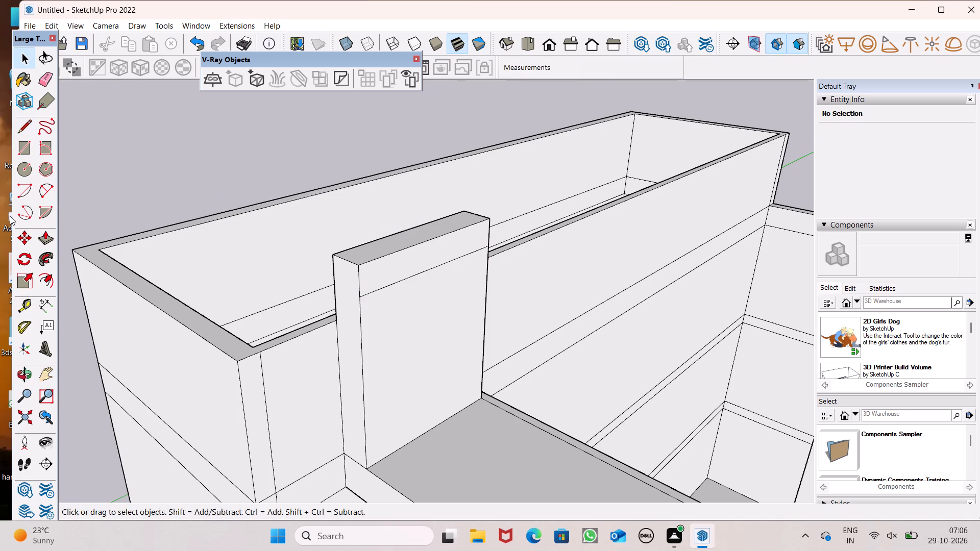
Push/Pull the strip above the line on the pier across the gap to the projecting bay's wall, forming a beam.
click(45, 237)
scroll(151, 144, down, 6)
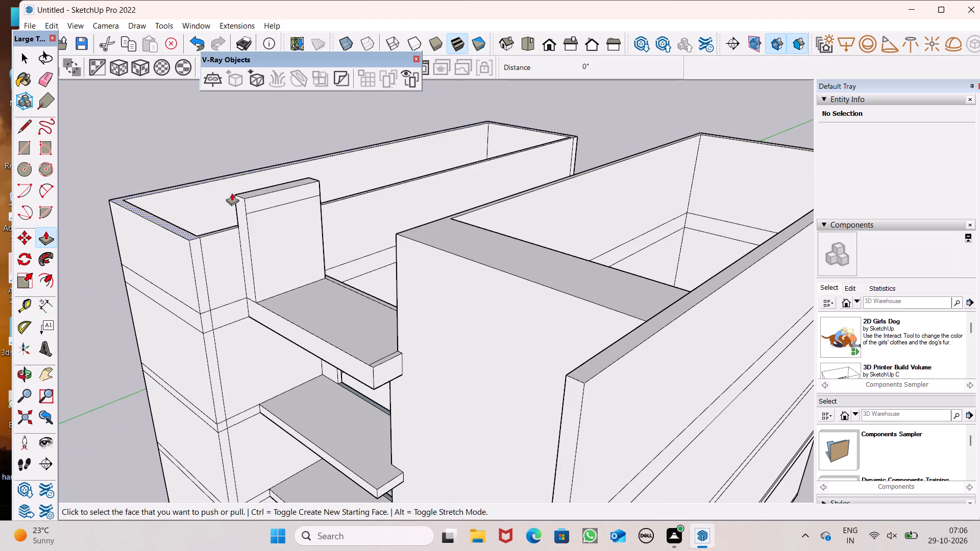
drag(255, 206, 355, 266)
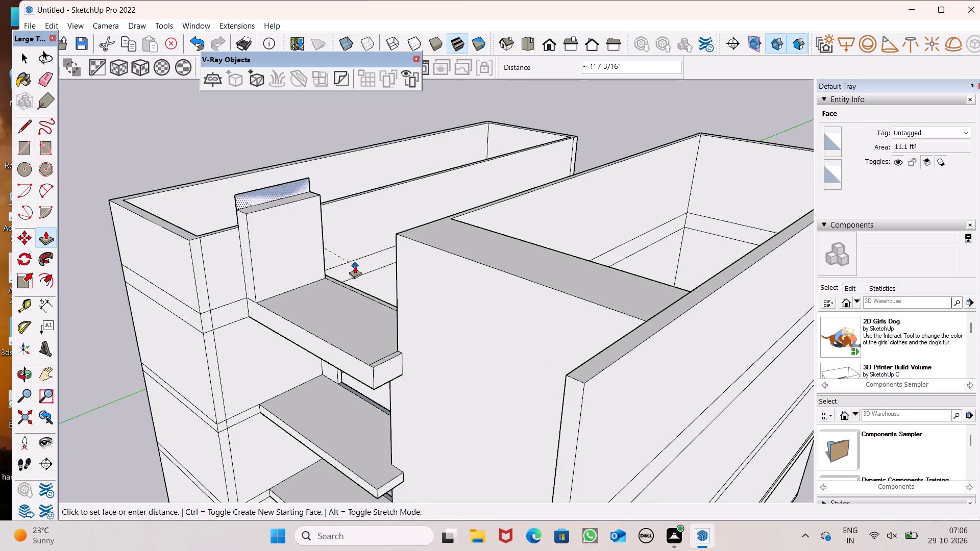
drag(355, 266, 387, 236)
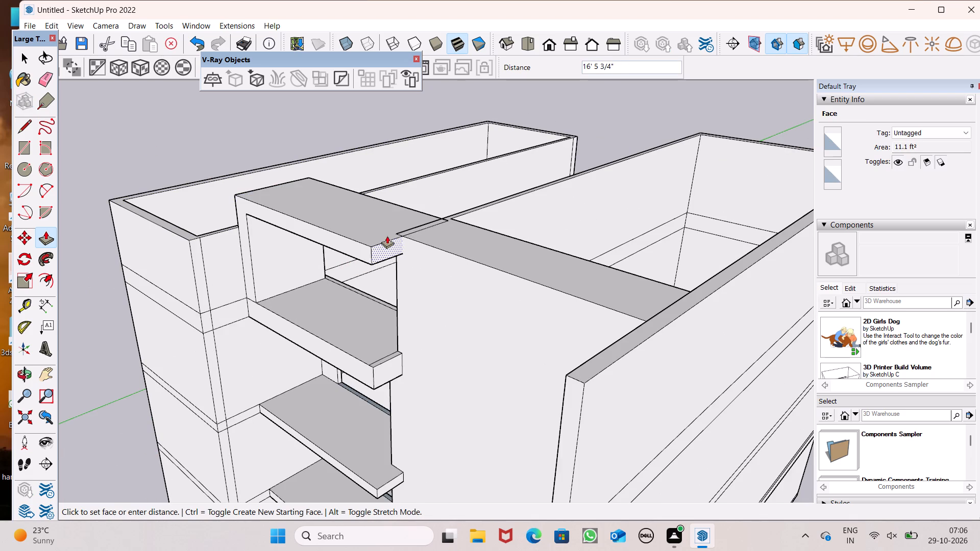
drag(387, 236, 350, 207)
middle_drag(416, 258, 548, 311)
scroll(545, 273, up, 8)
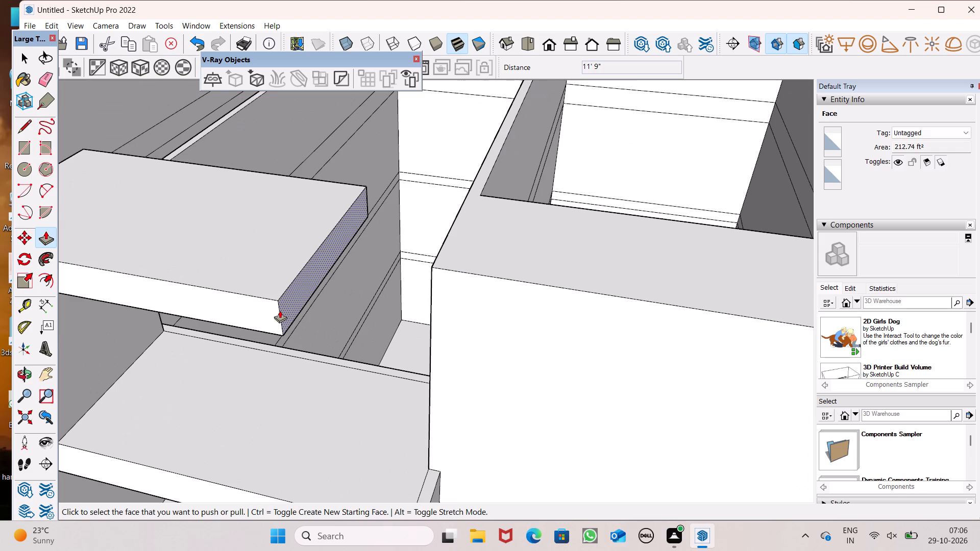
drag(283, 303, 415, 266)
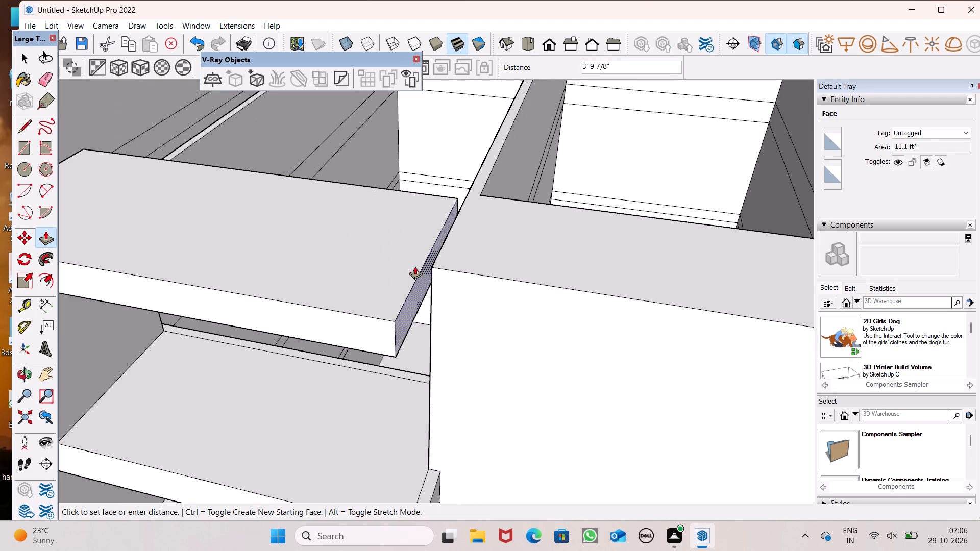
drag(415, 266, 433, 270)
Push/Pull the beam's remaining front end face along the projecting bay's front by about 10' 7 7/16".
scroll(388, 244, down, 6)
middle_drag(394, 299, 387, 292)
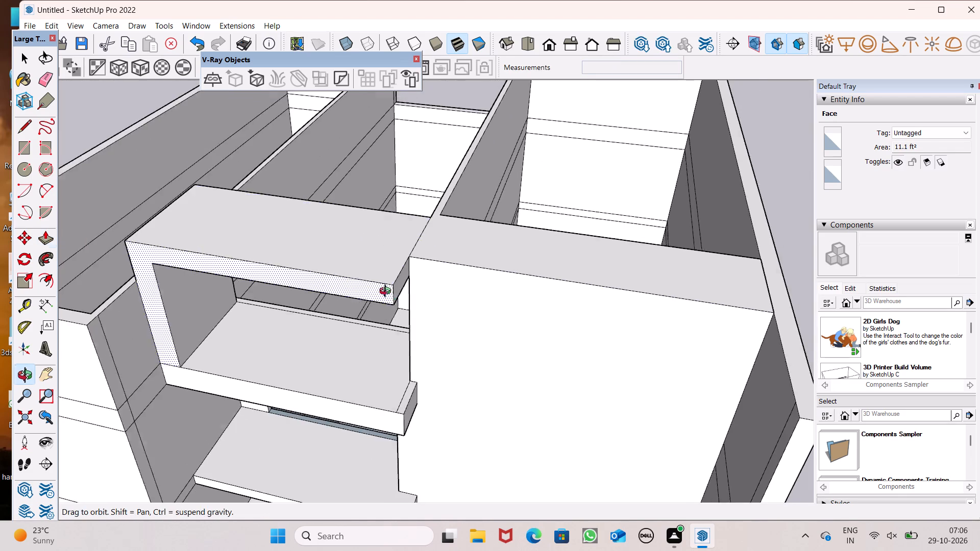
middle_drag(387, 292, 341, 277)
scroll(341, 277, up, 1)
drag(374, 262, 493, 309)
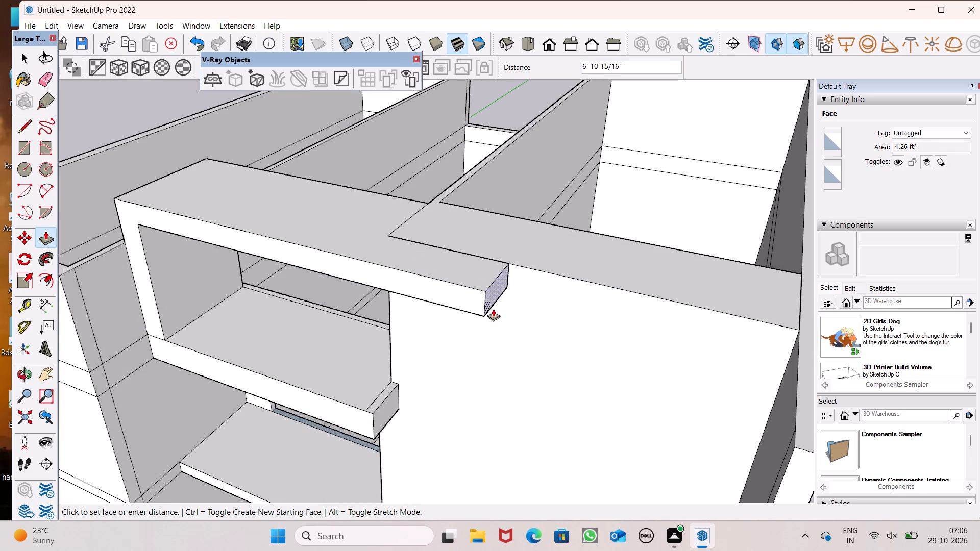
drag(493, 309, 563, 333)
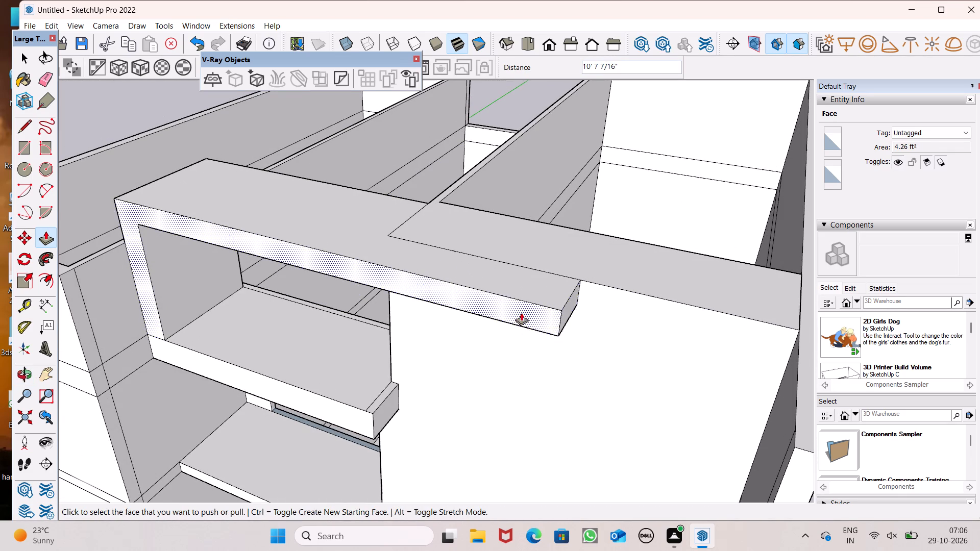
Push/Pull the continuous wall top around the projecting bay's room up by about 1' 8 3/4".
scroll(521, 310, down, 4)
middle_drag(538, 320, 596, 216)
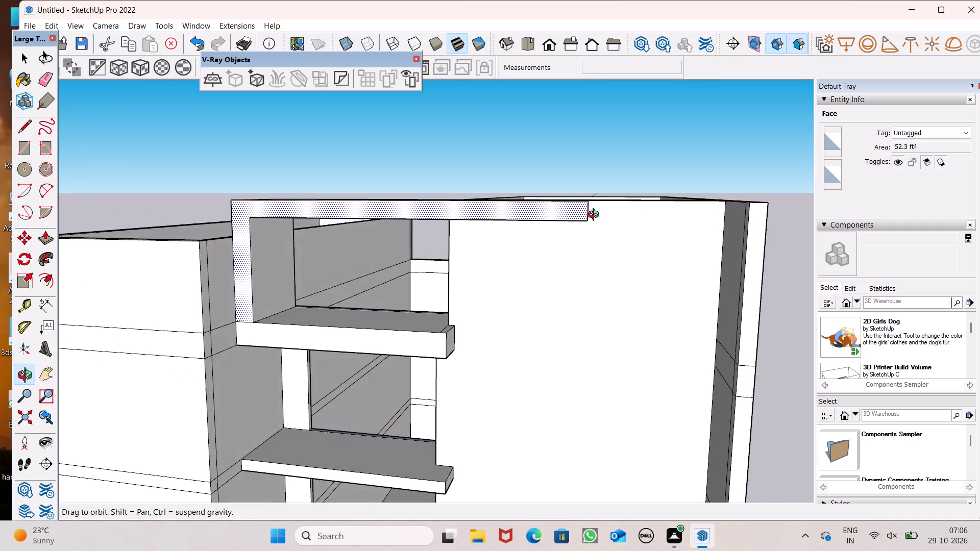
middle_drag(596, 216, 600, 221)
scroll(600, 221, up, 1)
middle_drag(623, 255, 607, 321)
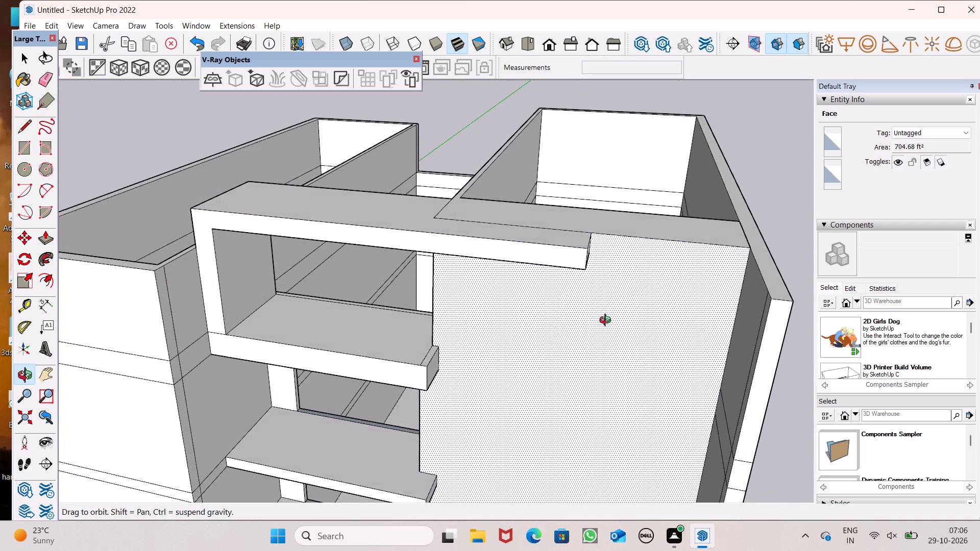
middle_drag(607, 321, 534, 404)
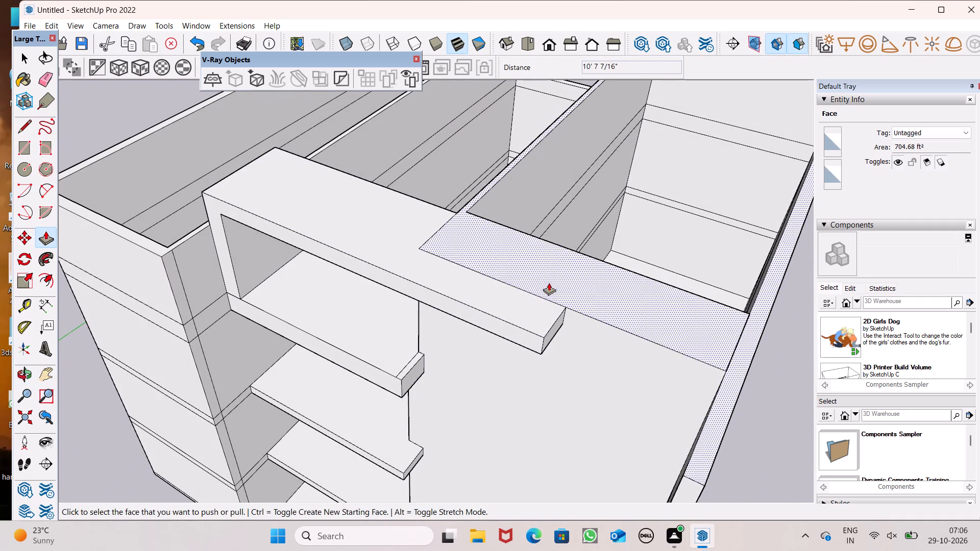
drag(550, 282, 546, 259)
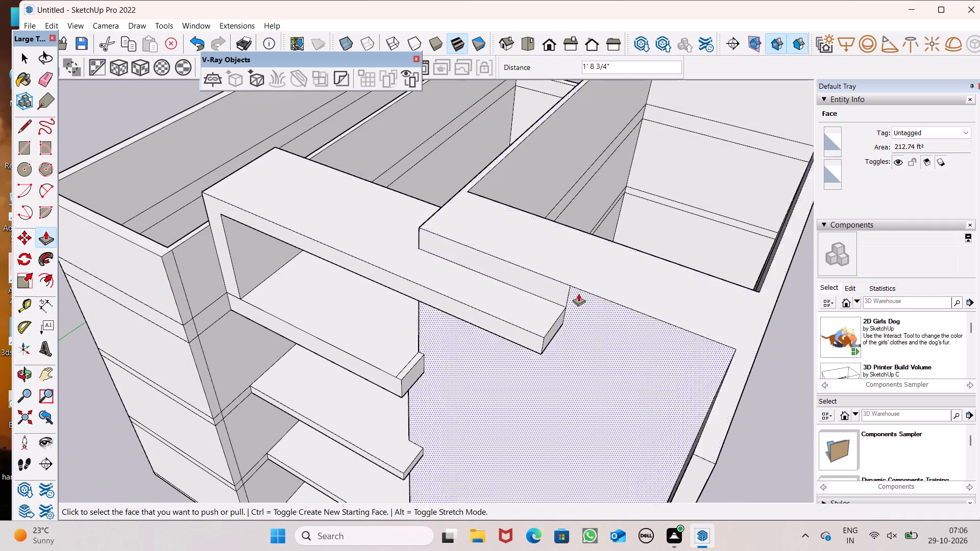
Examine the building's front from several angles, checking the new beam, the raised bay walls, the balconies and the ground-floor opening.
scroll(580, 305, down, 4)
middle_drag(605, 287, 668, 140)
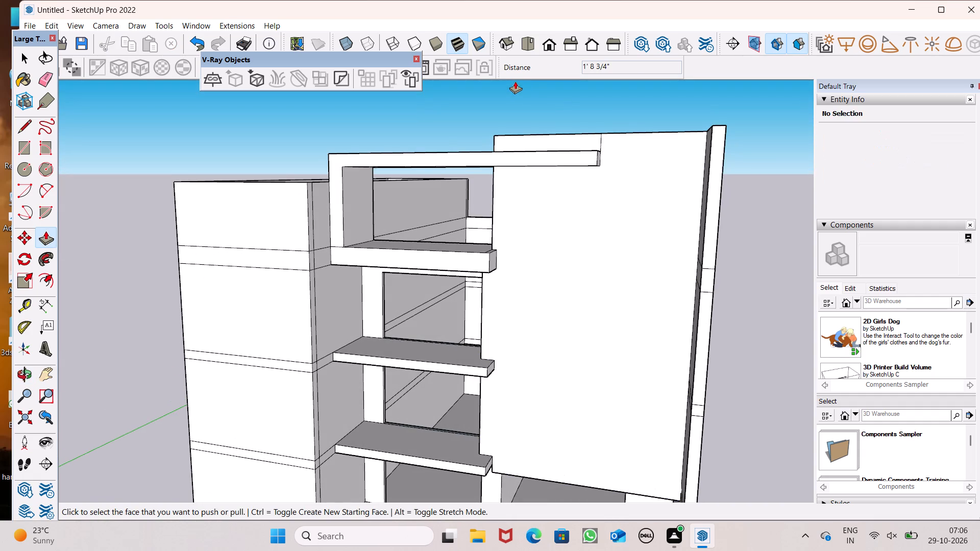
scroll(511, 177, down, 1)
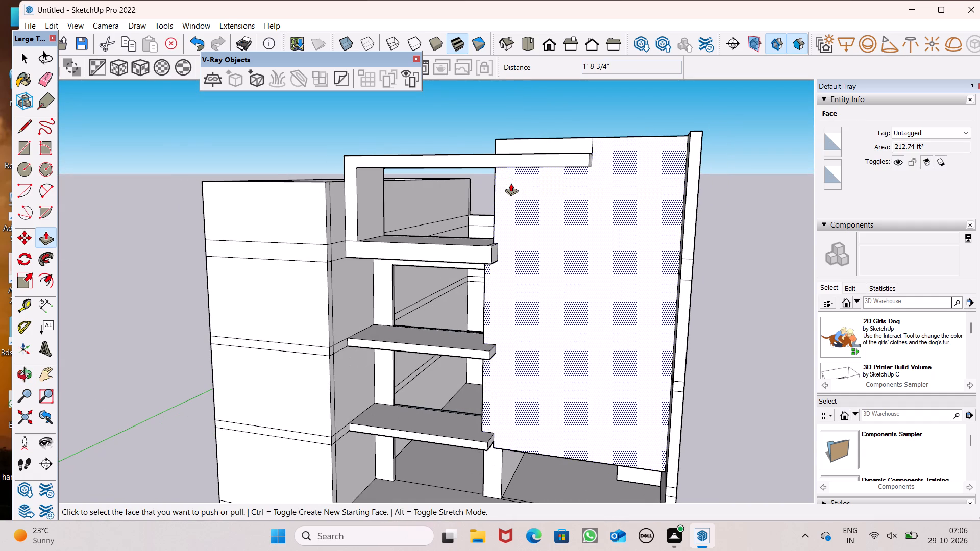
scroll(511, 183, down, 2)
middle_drag(552, 216, 589, 188)
scroll(589, 188, up, 1)
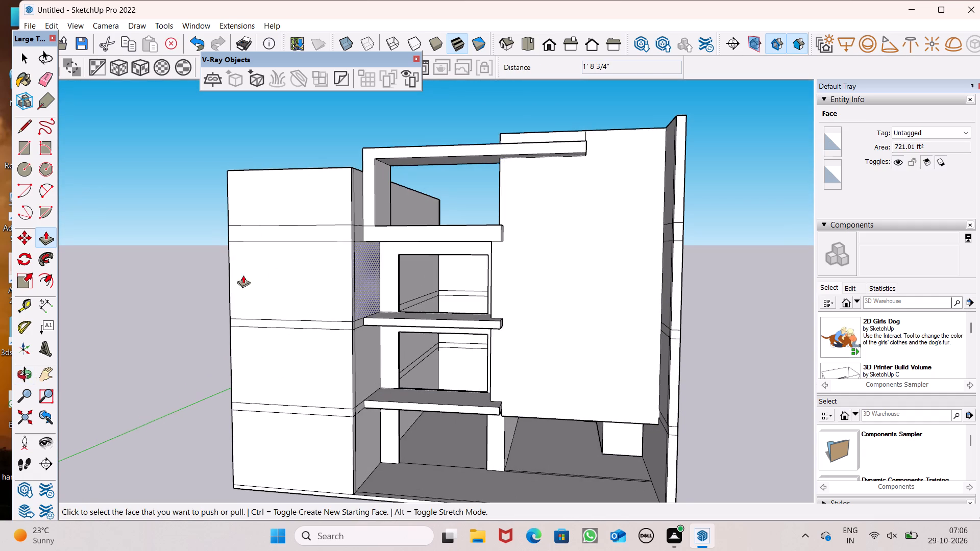
middle_drag(24, 294, 84, 266)
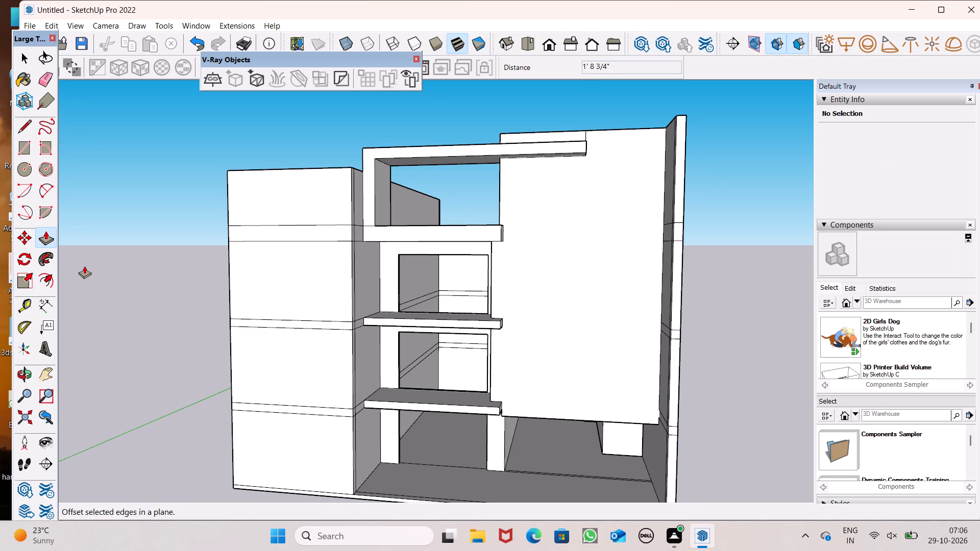
middle_drag(84, 266, 85, 265)
click(27, 129)
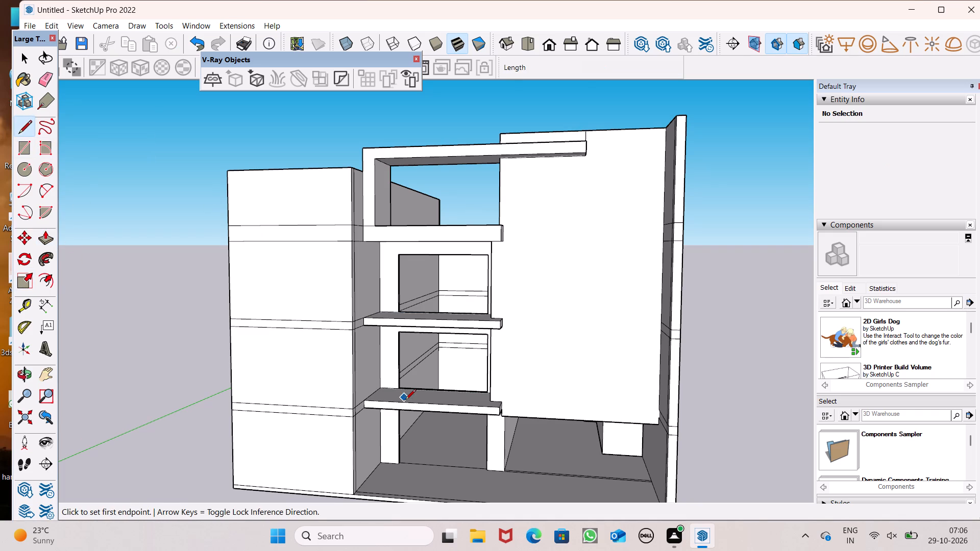
middle_drag(506, 440, 530, 440)
scroll(525, 491, up, 1)
middle_drag(525, 492, 524, 492)
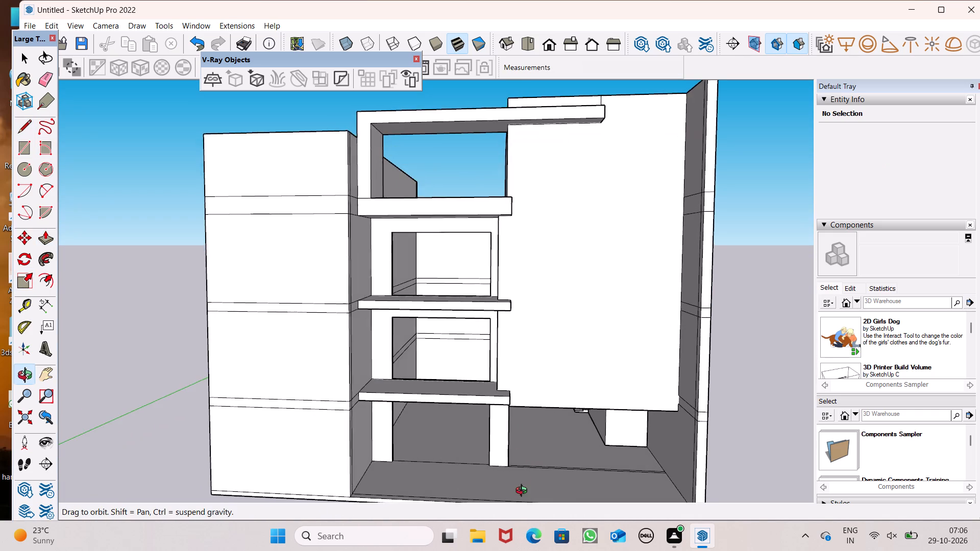
middle_drag(524, 492, 523, 475)
scroll(561, 434, up, 1)
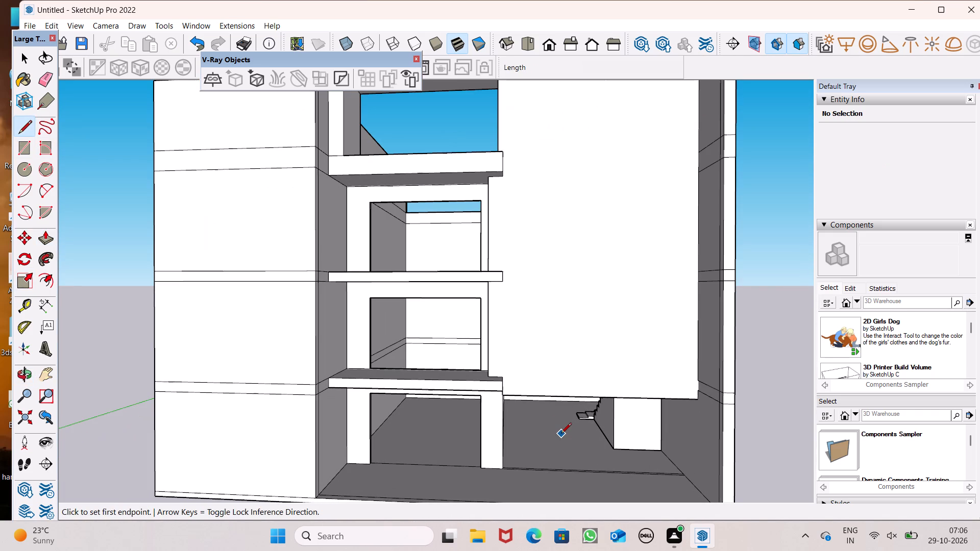
scroll(407, 359, down, 4)
middle_drag(519, 413, 569, 374)
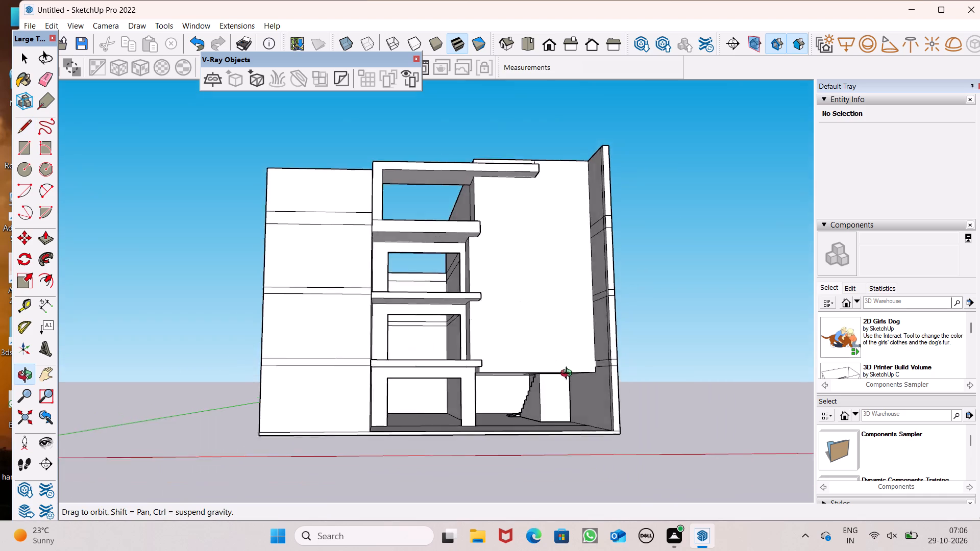
middle_drag(569, 374, 497, 429)
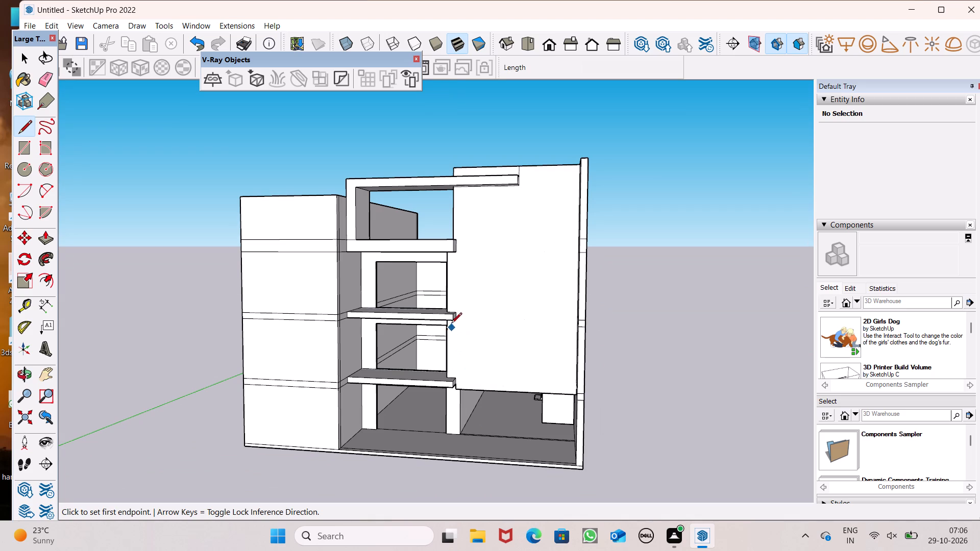
middle_drag(532, 411, 570, 385)
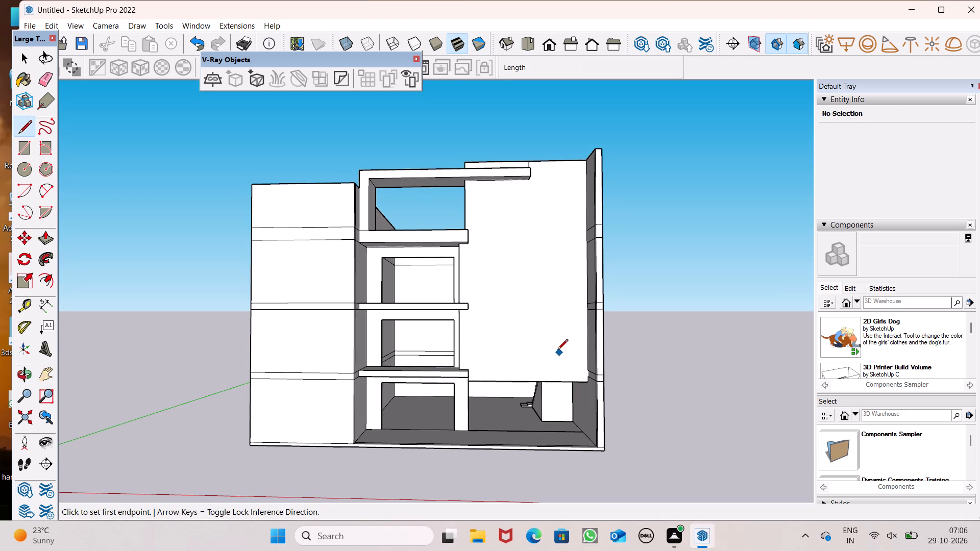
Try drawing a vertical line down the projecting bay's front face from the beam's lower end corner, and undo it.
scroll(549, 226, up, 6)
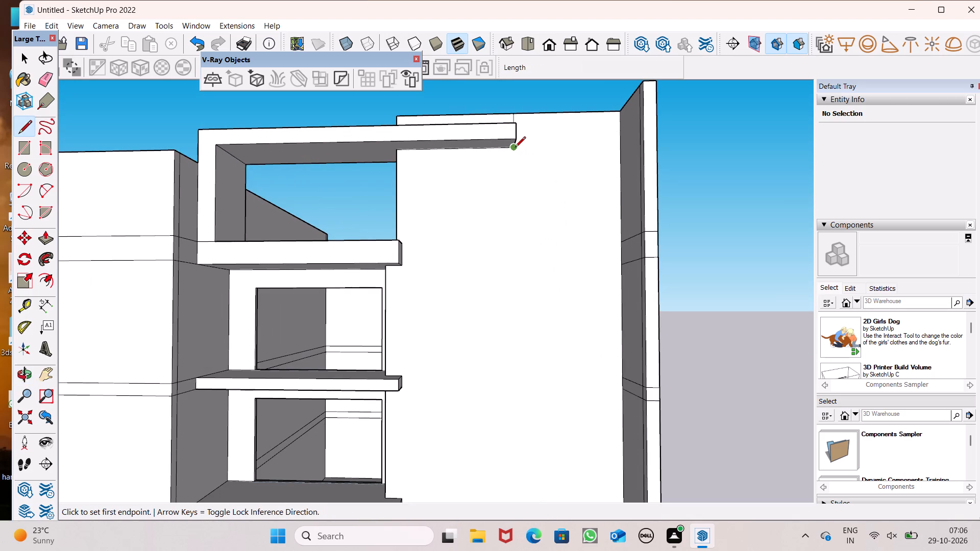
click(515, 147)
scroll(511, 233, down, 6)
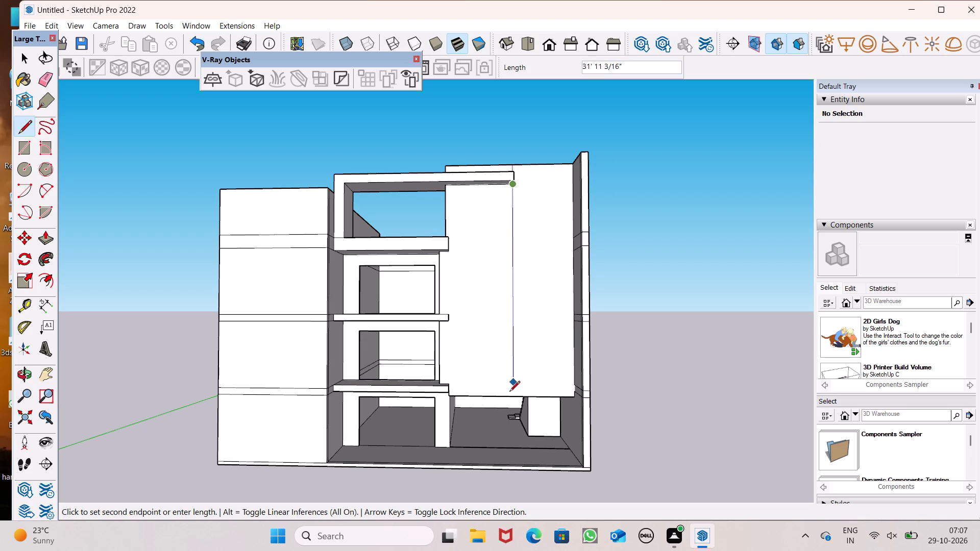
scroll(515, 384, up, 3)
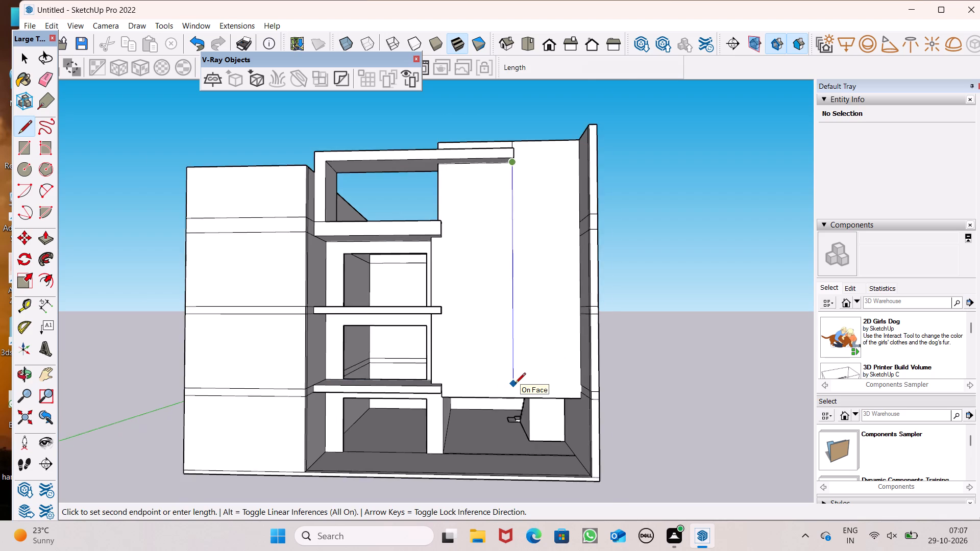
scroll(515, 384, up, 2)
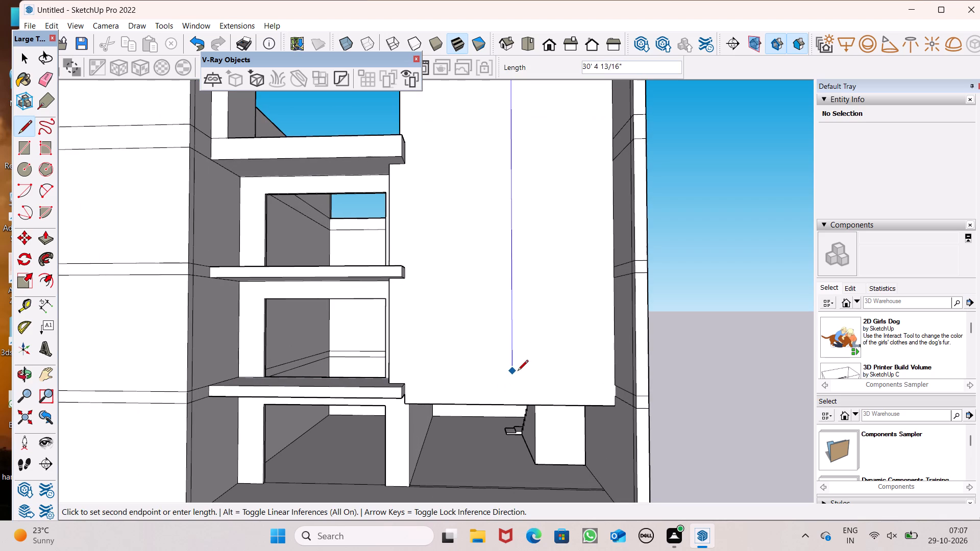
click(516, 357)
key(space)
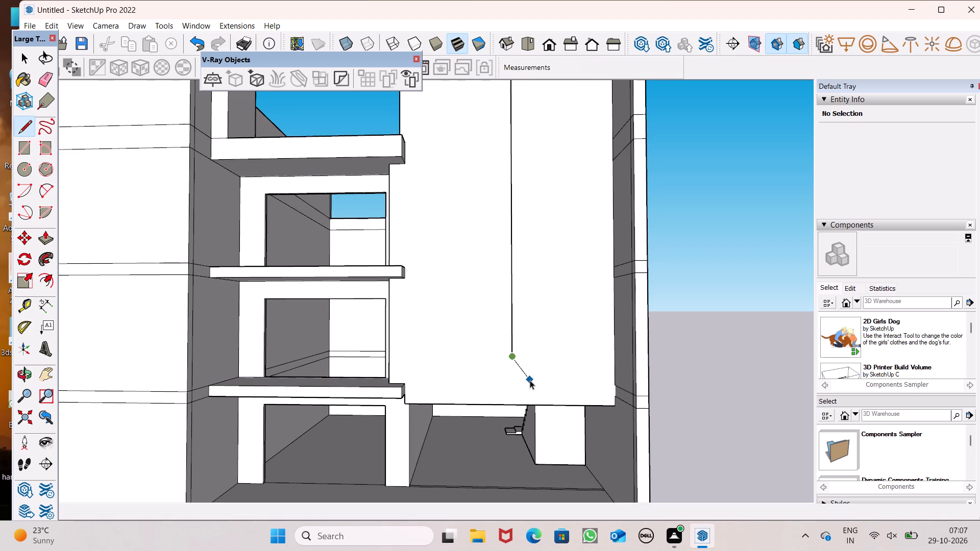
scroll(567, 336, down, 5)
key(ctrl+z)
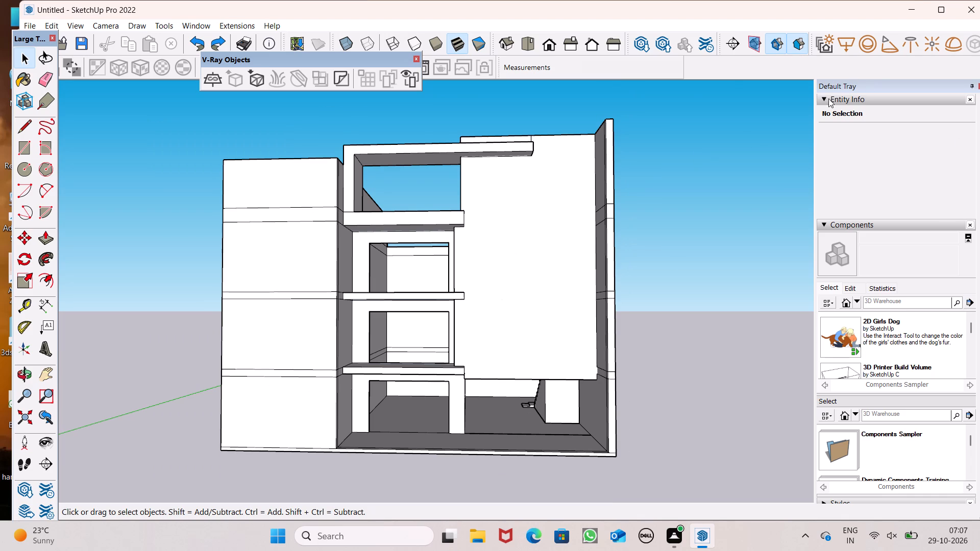
Examine the whole building from the front, side and above, checking the beam, balconies and projecting bay.
scroll(496, 164, down, 4)
middle_drag(524, 263, 685, 320)
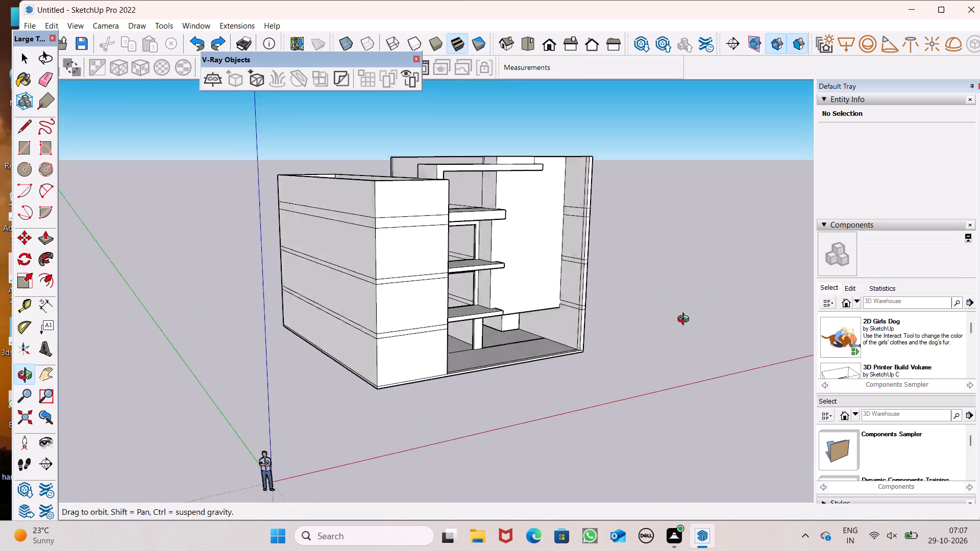
middle_drag(685, 320, 684, 346)
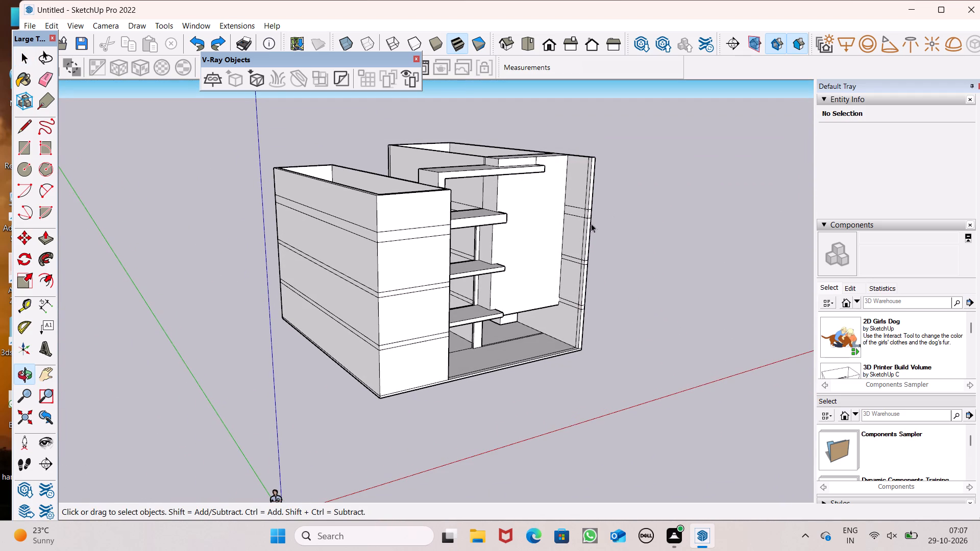
scroll(585, 239, up, 6)
scroll(577, 214, down, 3)
middle_drag(575, 281, 376, 252)
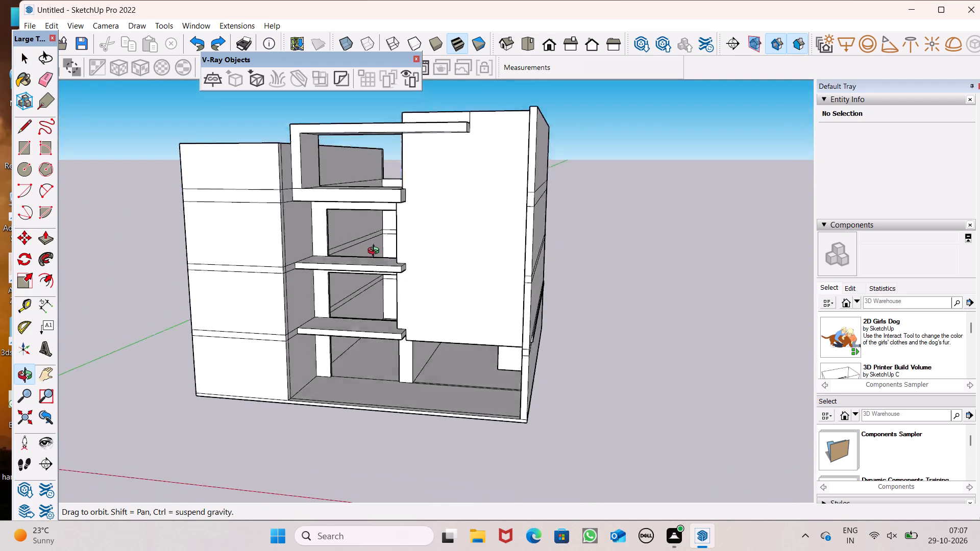
middle_drag(376, 252, 396, 201)
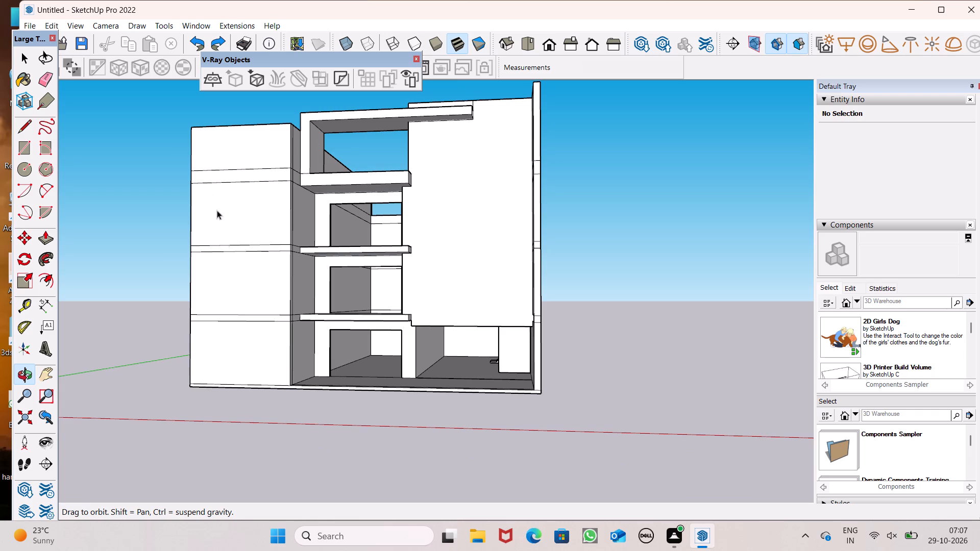
click(27, 120)
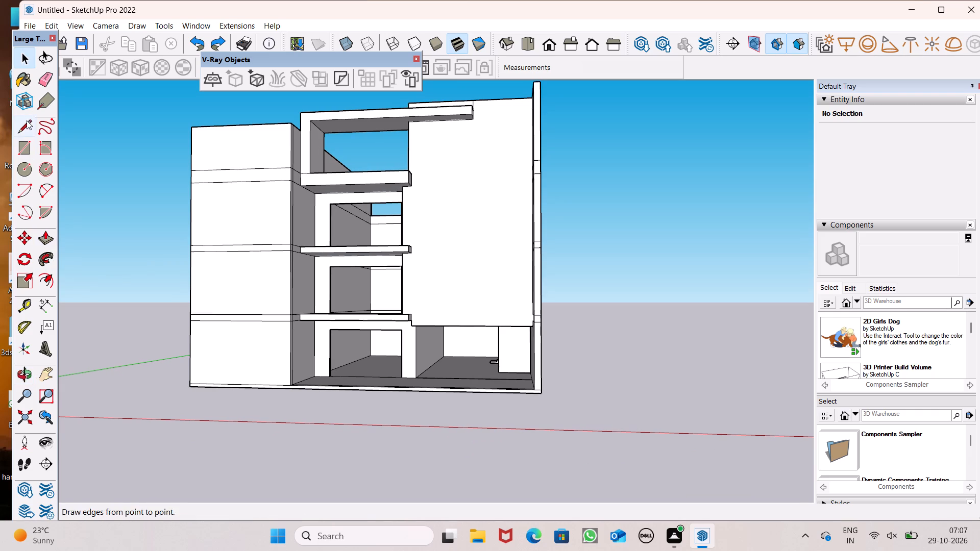
scroll(330, 196, down, 3)
middle_drag(428, 302, 458, 369)
scroll(347, 297, down, 2)
middle_drag(341, 349, 340, 403)
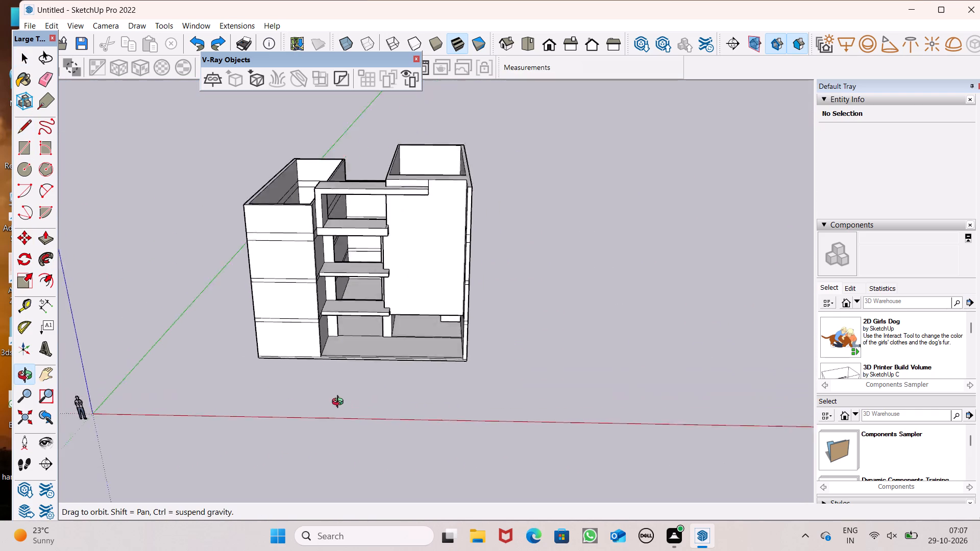
middle_drag(340, 403, 355, 472)
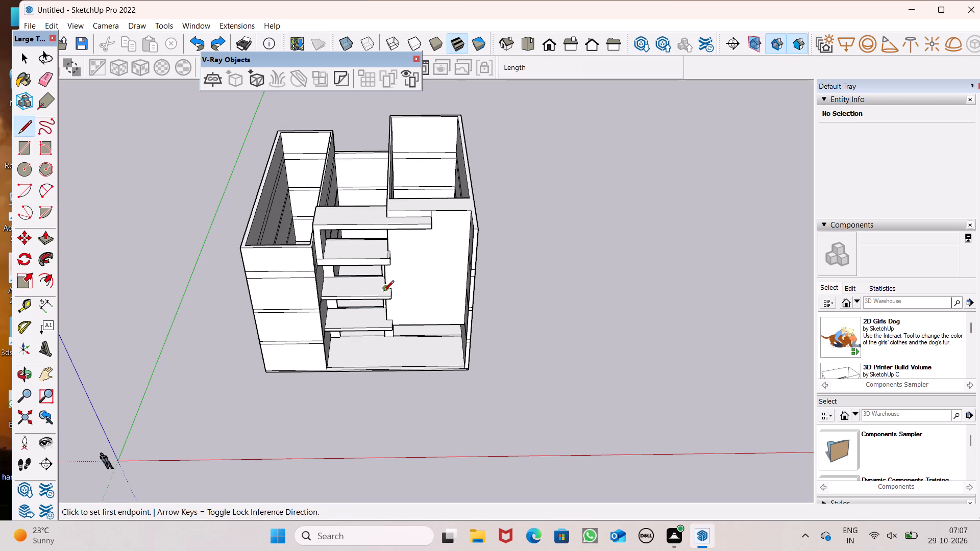
Examine the balcony slabs up close, focusing on the lowest balcony's front edge and its notch beside the projecting bay.
scroll(397, 331, up, 1)
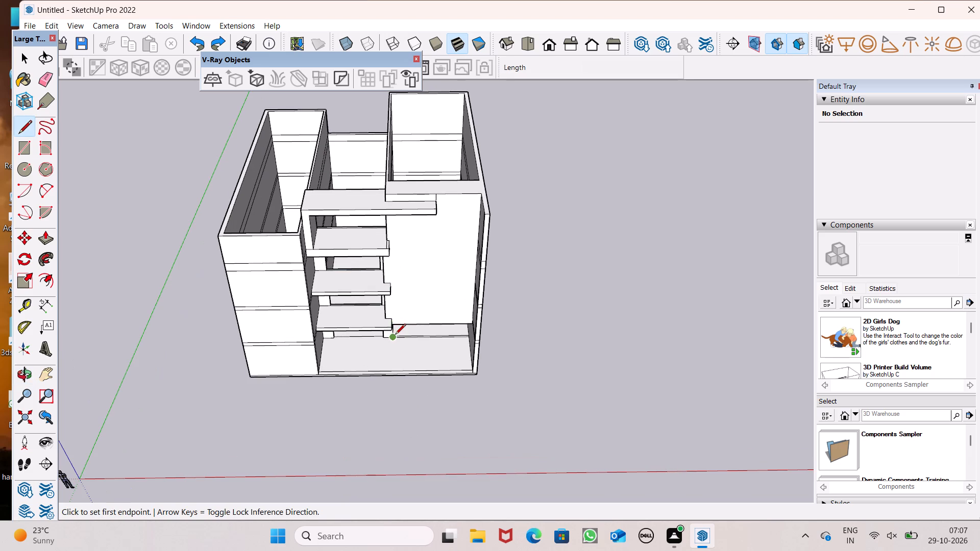
scroll(395, 336, down, 2)
scroll(326, 344, up, 4)
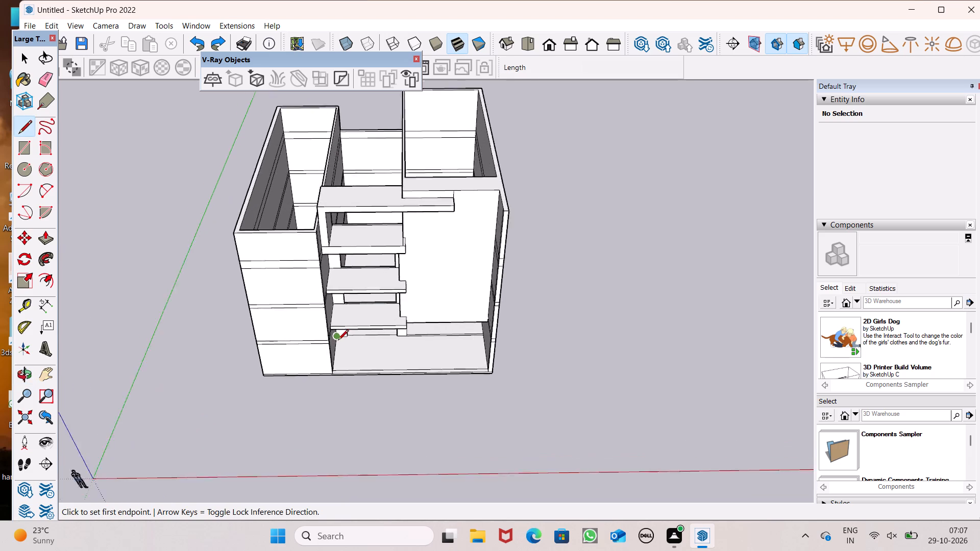
scroll(338, 341, up, 2)
scroll(372, 315, up, 1)
middle_drag(372, 315, 349, 298)
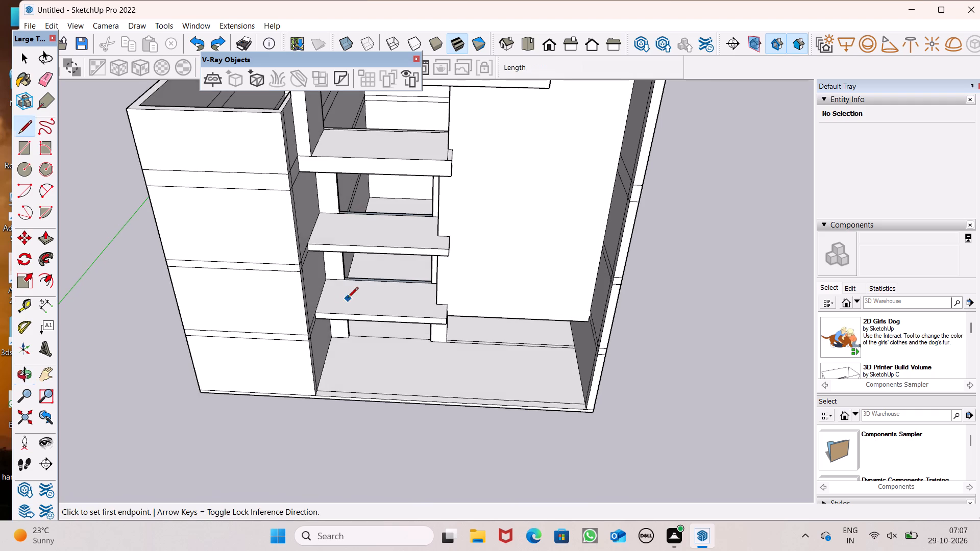
scroll(337, 298, up, 8)
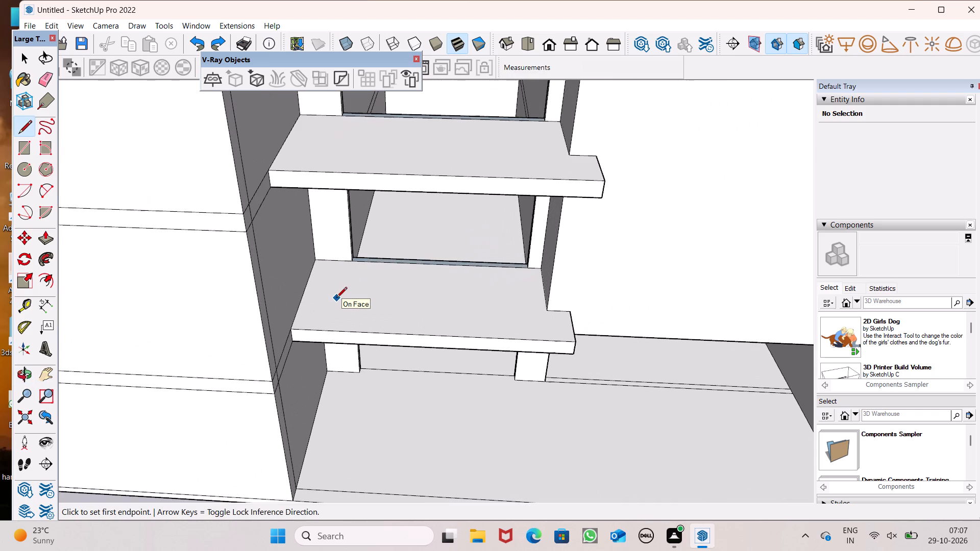
scroll(300, 300, down, 3)
middle_drag(486, 263, 486, 267)
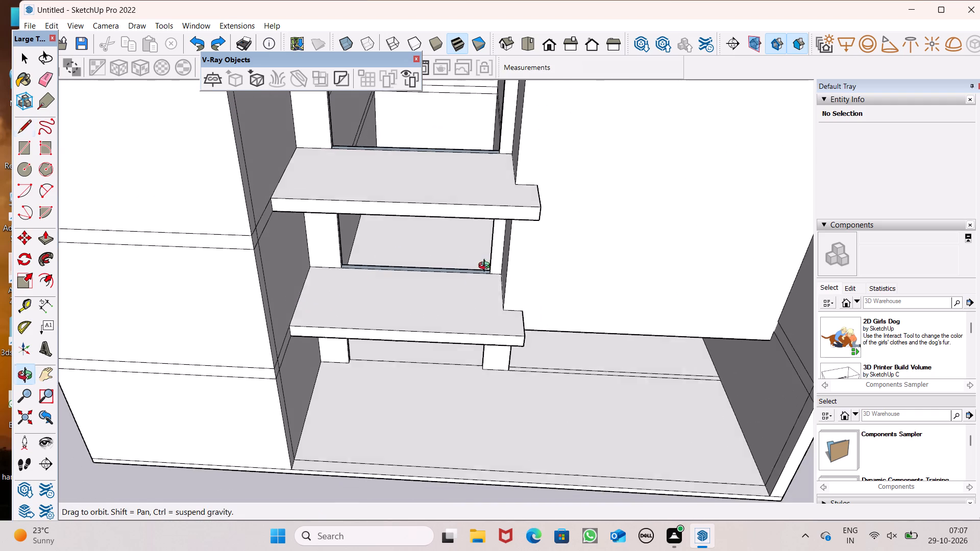
middle_drag(486, 267, 480, 299)
scroll(522, 312, up, 4)
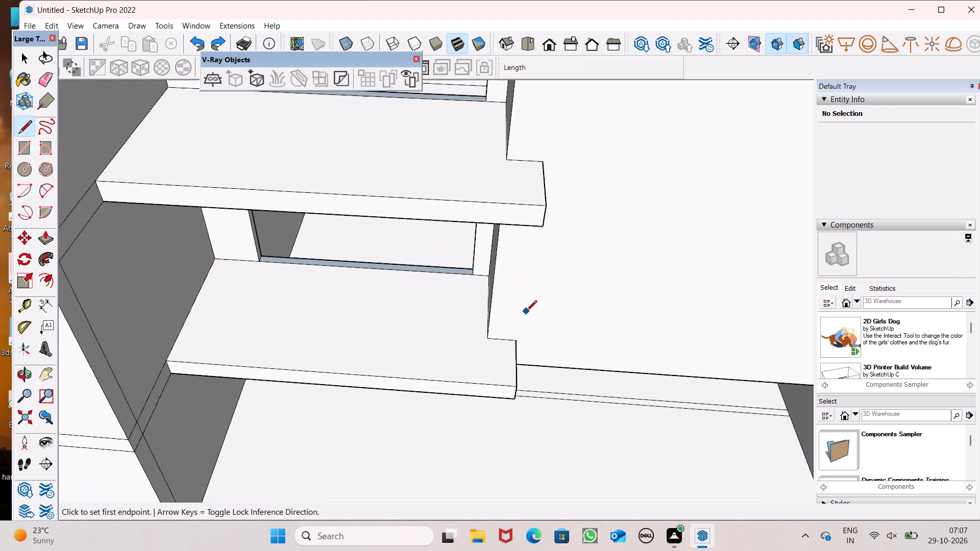
scroll(526, 312, up, 3)
scroll(526, 311, down, 5)
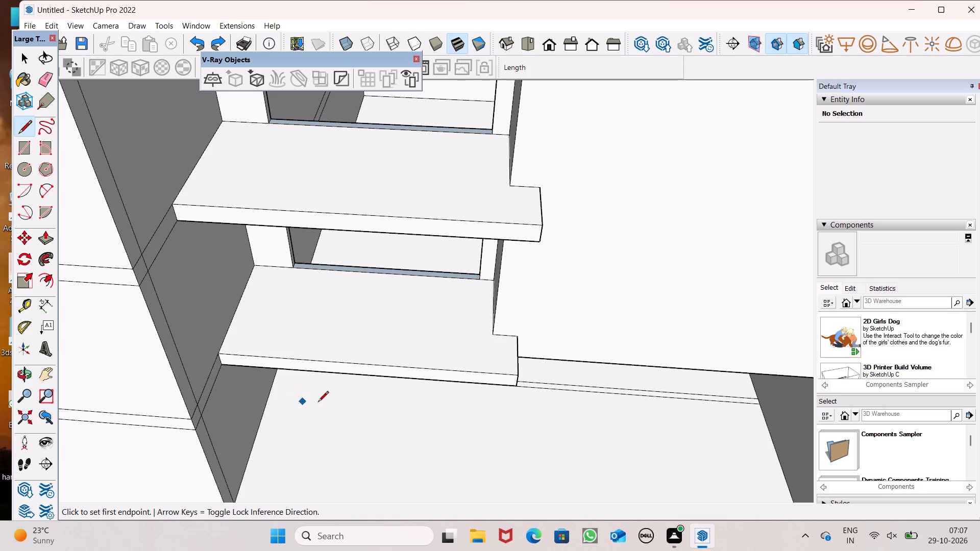
middle_drag(488, 368, 491, 415)
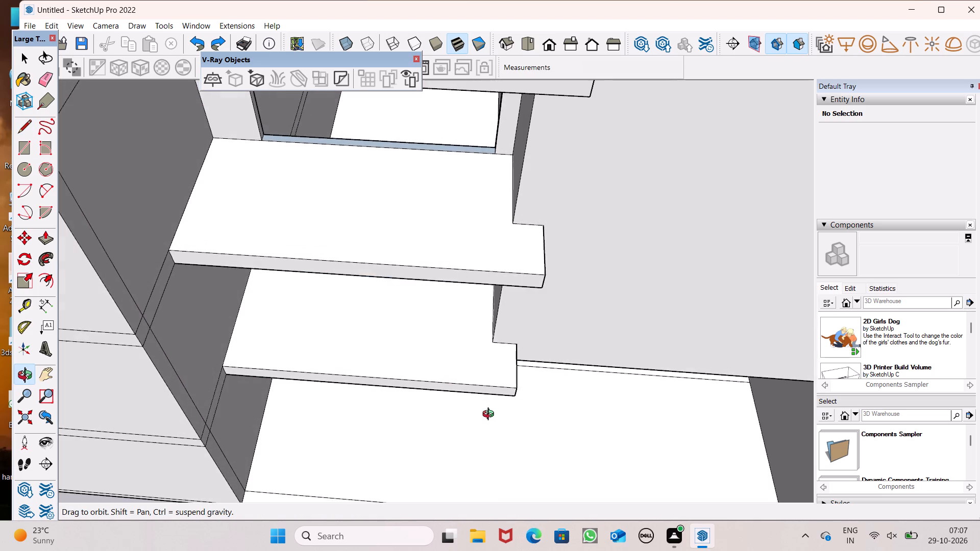
middle_drag(491, 415, 499, 400)
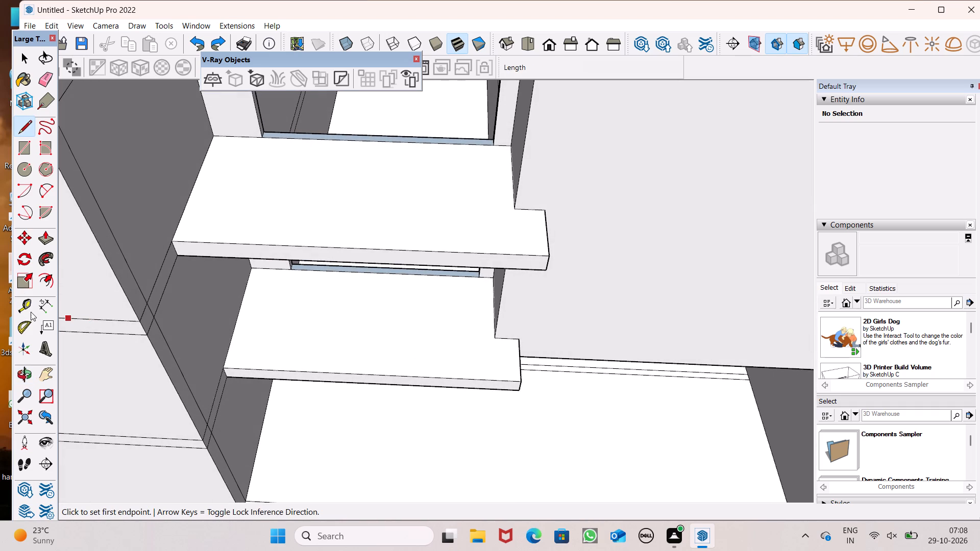
Place a Tape Measure guide about 3' 2" in from the lowest balcony's front edge, in line with the notch at the bay.
click(29, 309)
scroll(315, 357, up, 2)
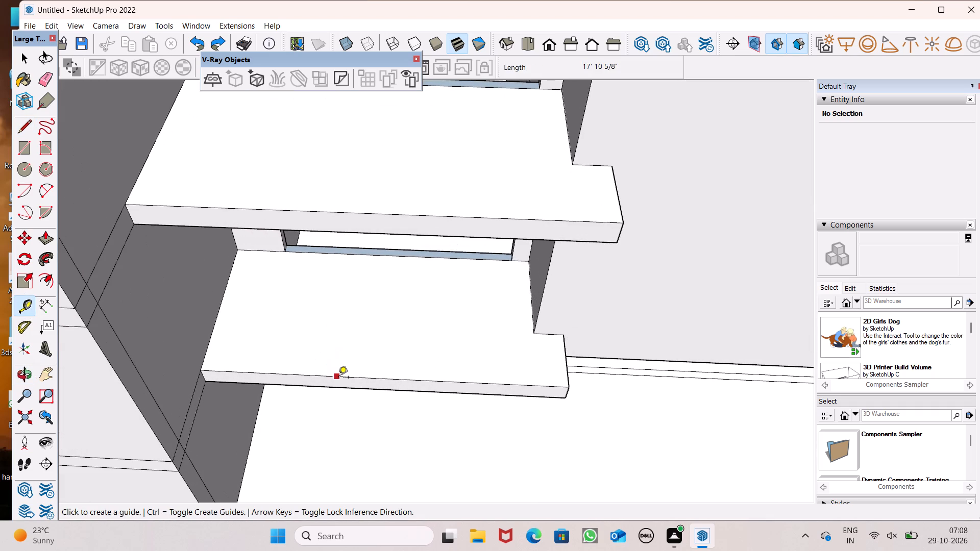
click(339, 379)
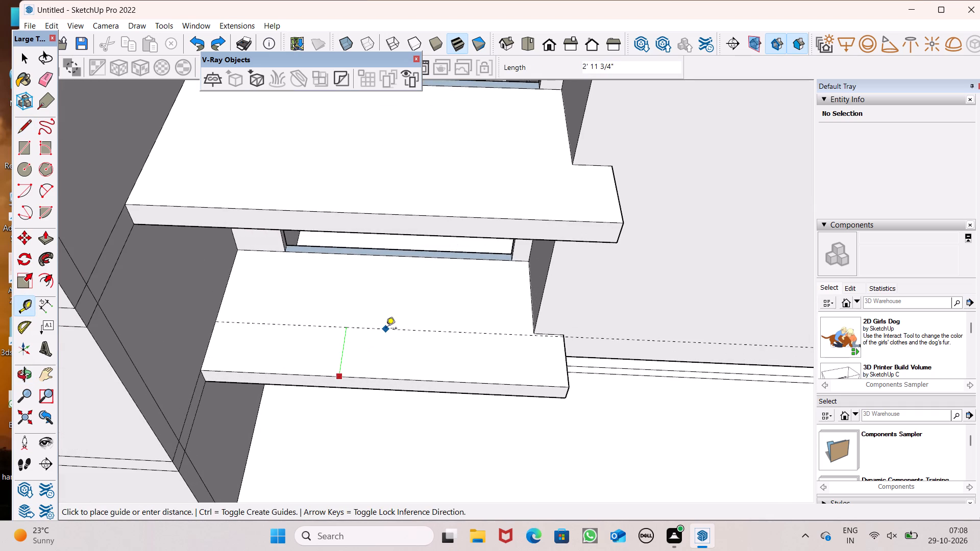
scroll(386, 329, up, 1)
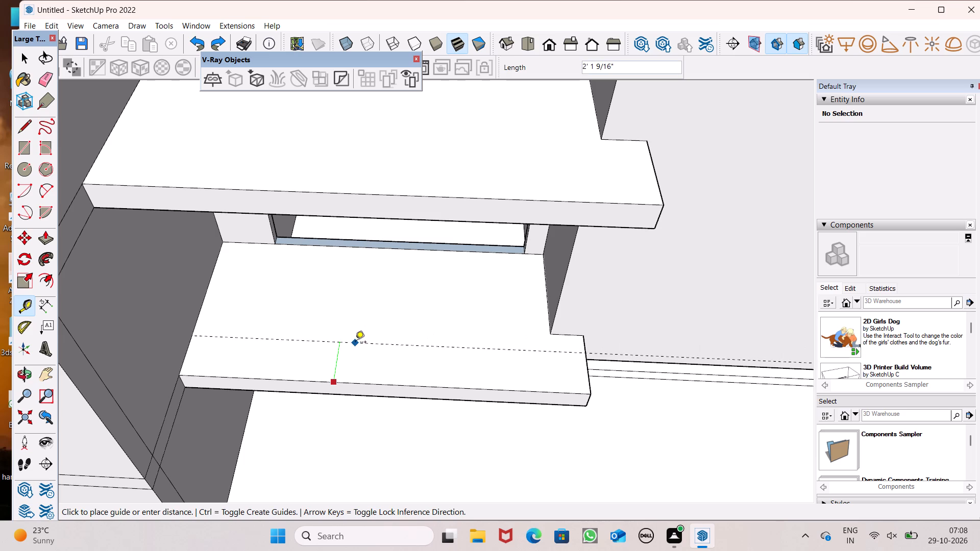
click(390, 326)
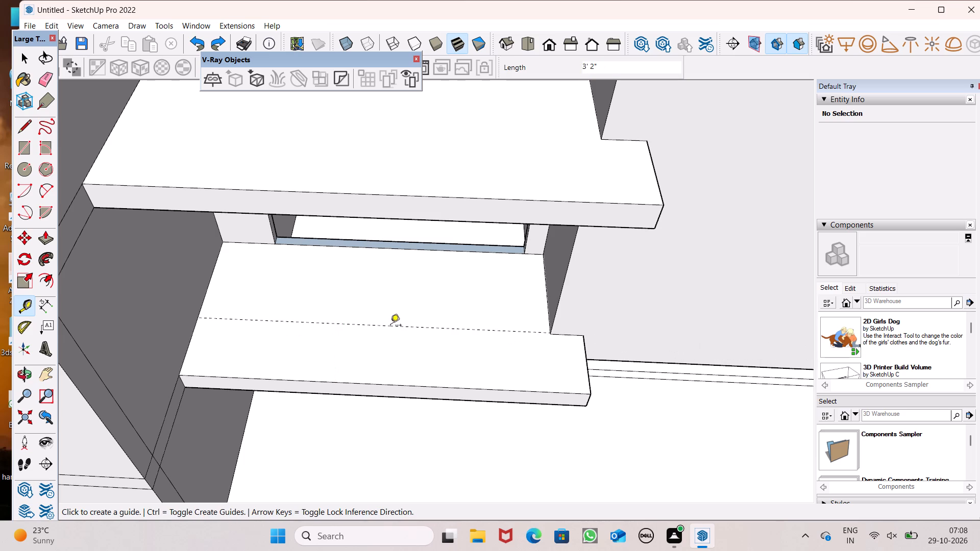
Place a second guide on the lowest balcony, offset 2" from the first guide toward the building opening.
scroll(306, 325, down, 5)
middle_drag(334, 318, 335, 204)
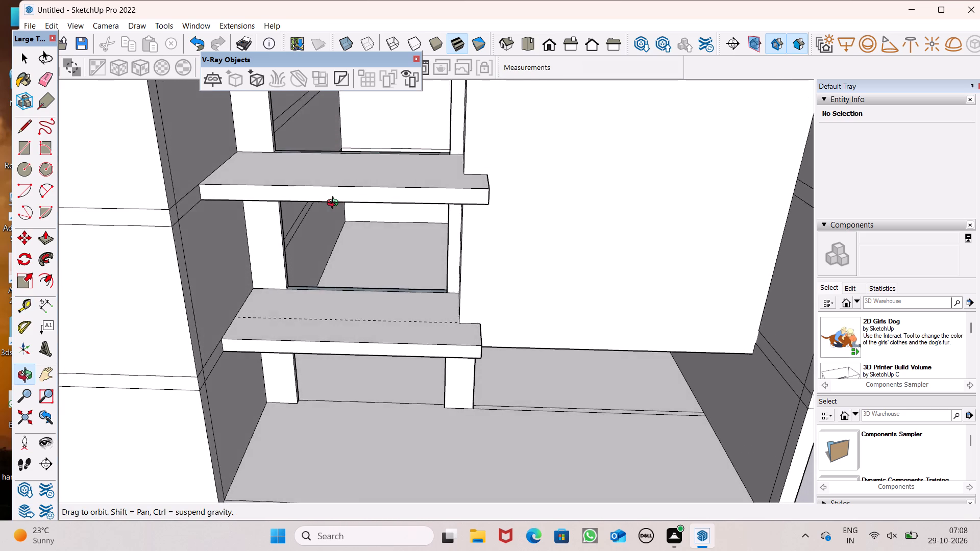
middle_drag(335, 204, 340, 310)
scroll(340, 310, down, 1)
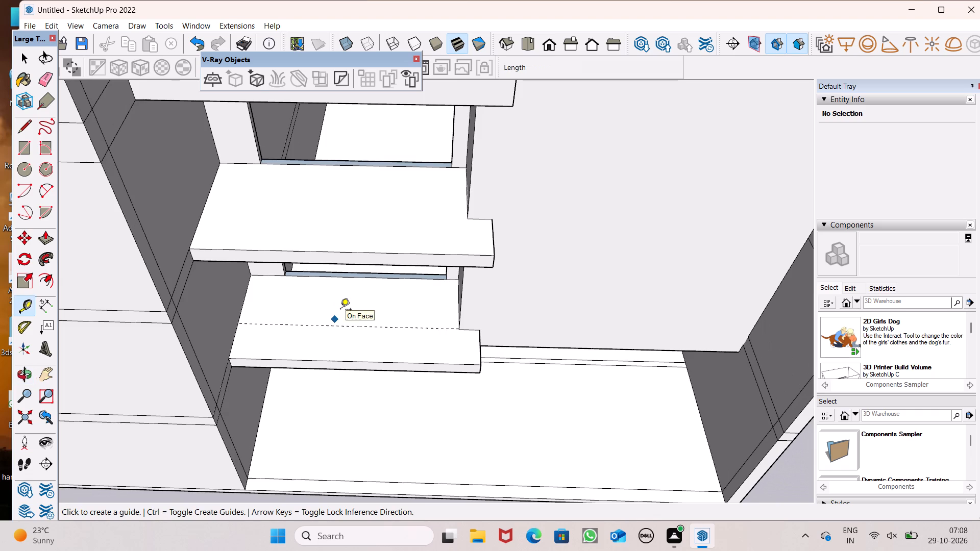
scroll(370, 356, up, 6)
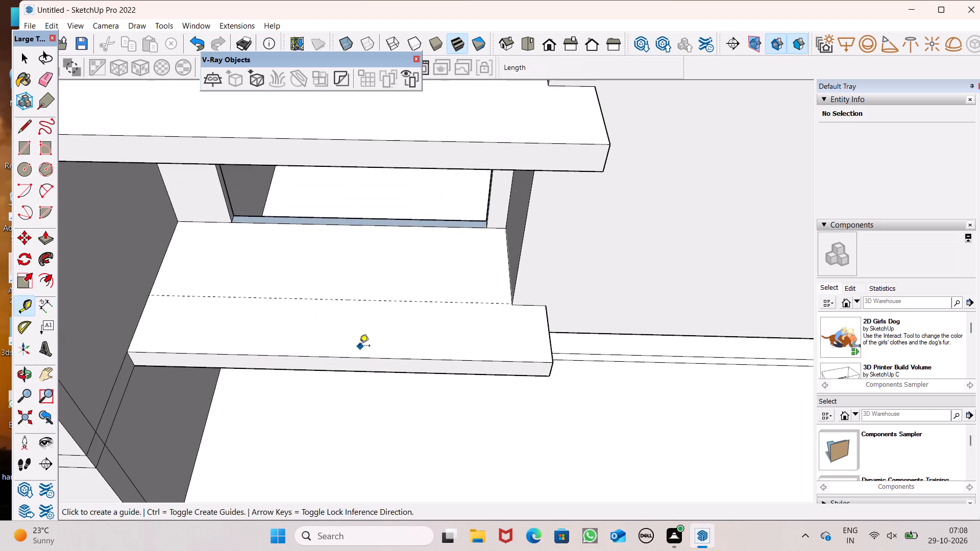
scroll(359, 346, up, 7)
scroll(351, 319, down, 5)
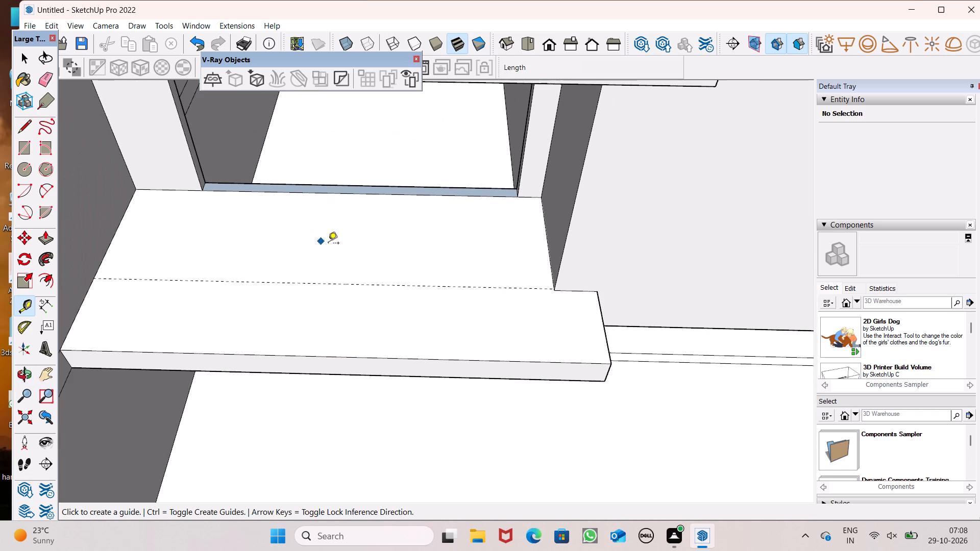
scroll(372, 263, up, 3)
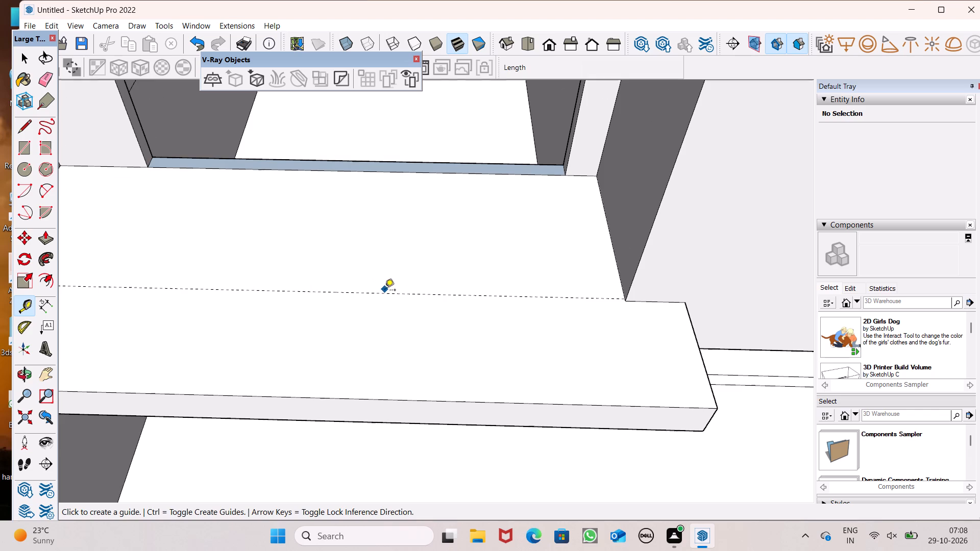
click(383, 292)
key(2)
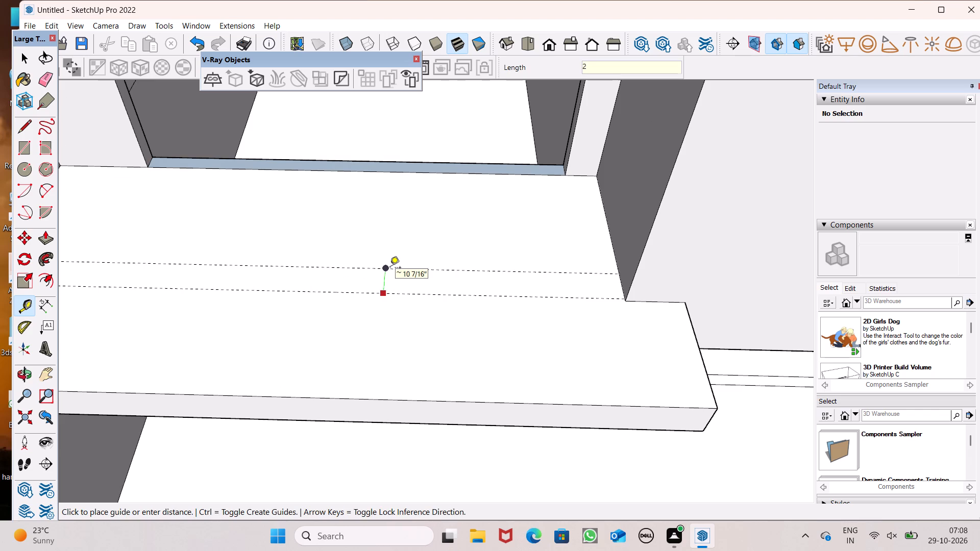
key(shift+quotedbl)
key(Return)
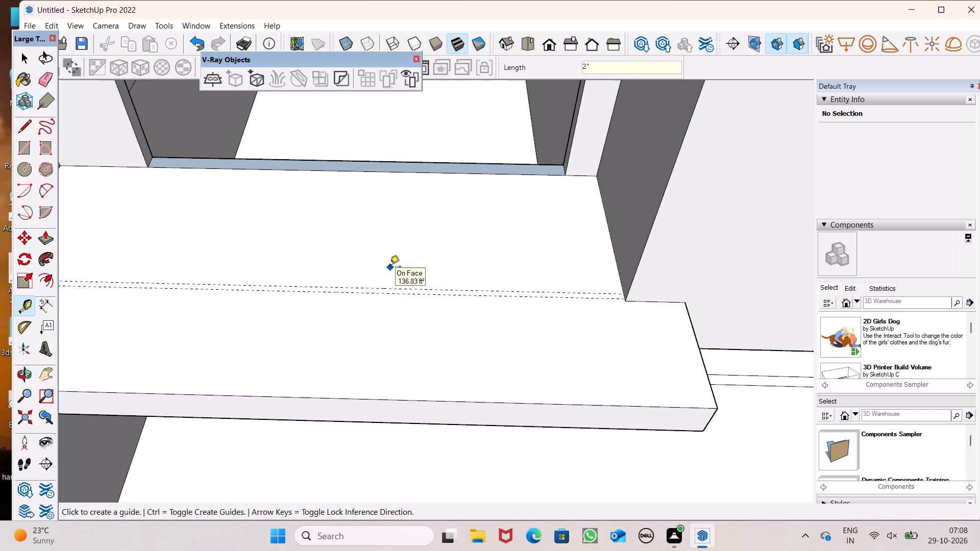
scroll(485, 267, down, 5)
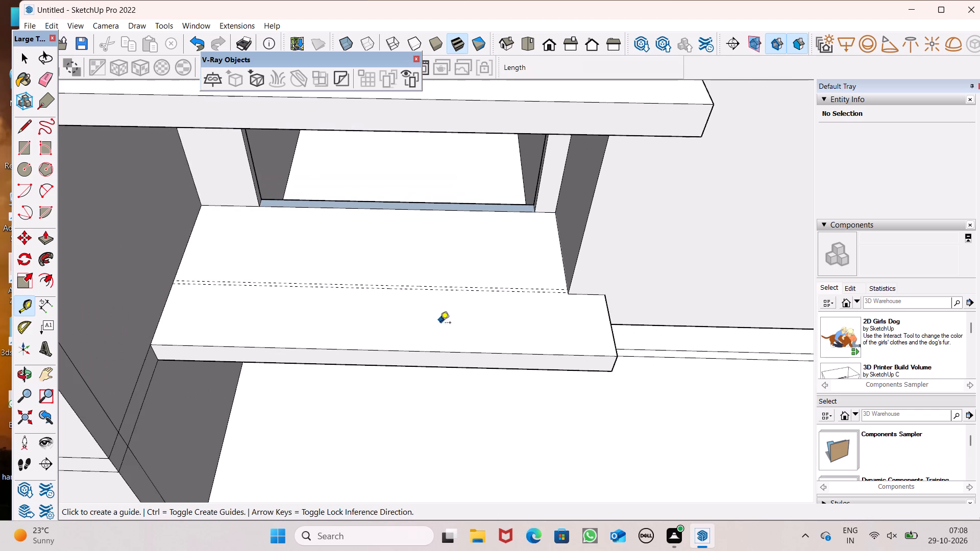
scroll(440, 323, down, 10)
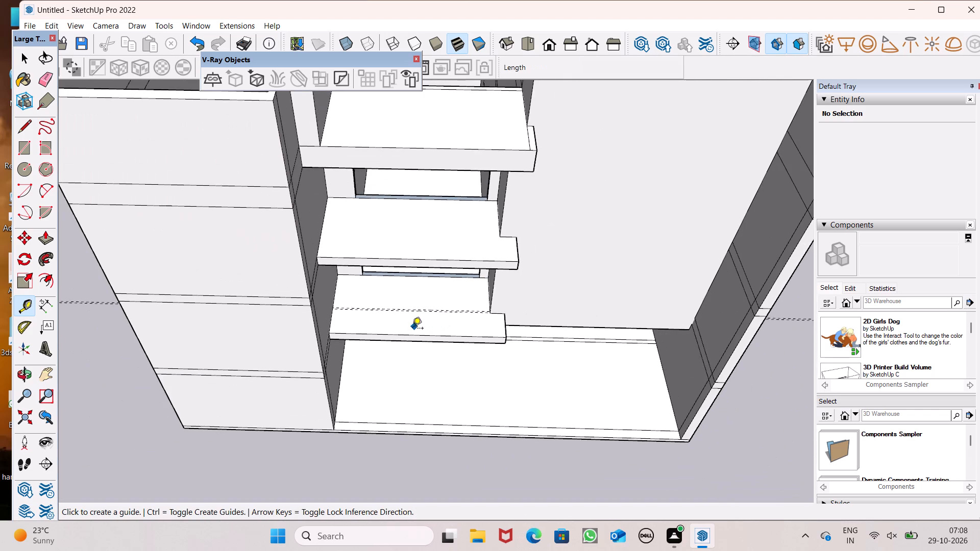
Undo the two Tape Measure guides placed on the lowest balcony.
scroll(412, 329, down, 1)
scroll(339, 339, down, 1)
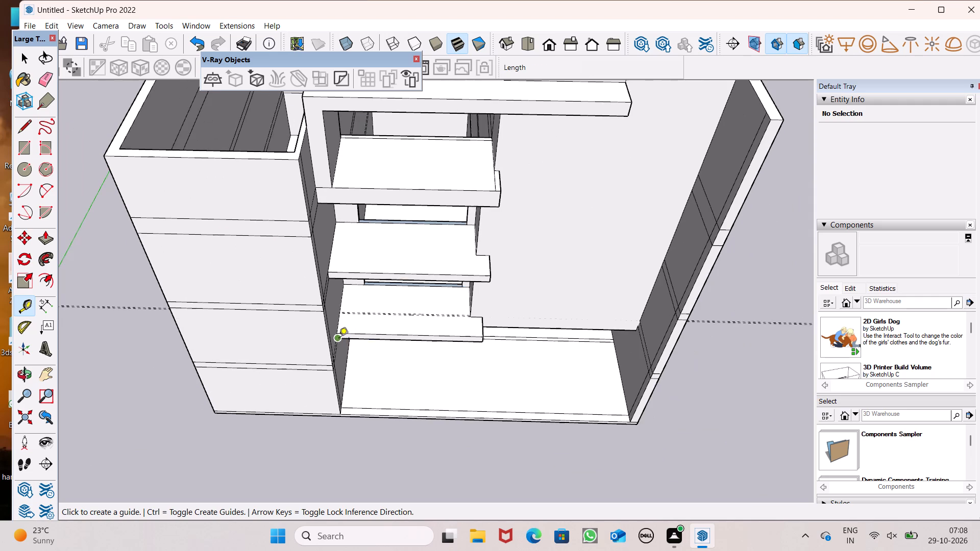
scroll(339, 339, down, 1)
scroll(383, 333, up, 1)
scroll(435, 317, up, 5)
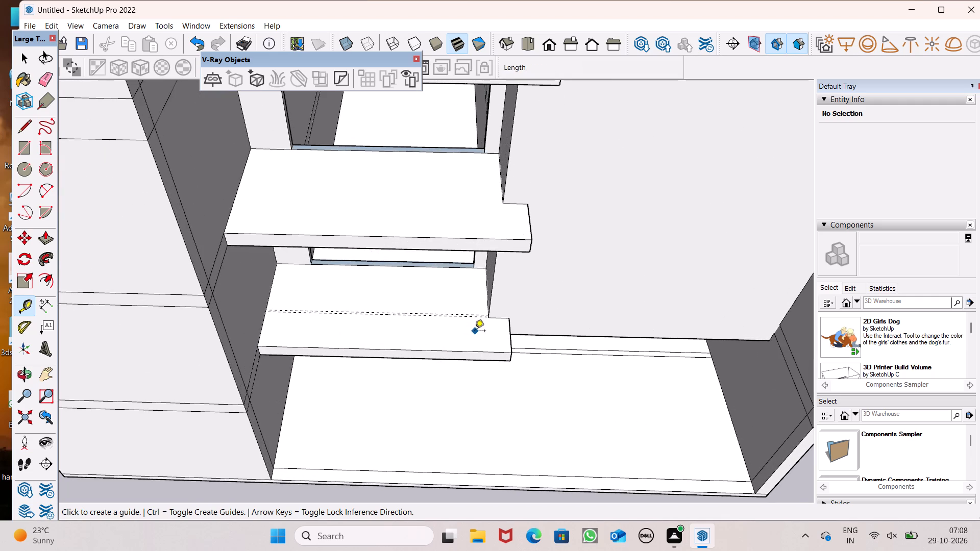
key(ctrl+z)
key(ctrl+z)
key(space)
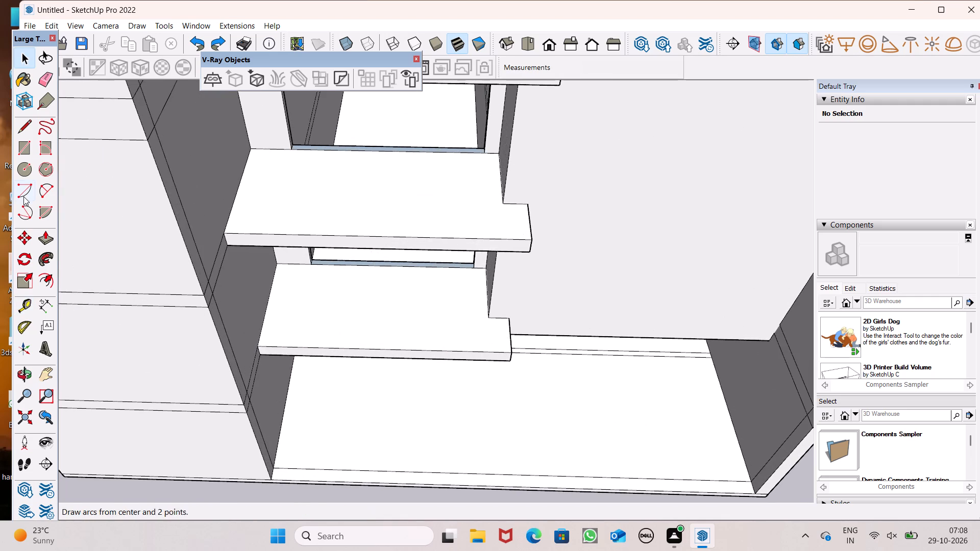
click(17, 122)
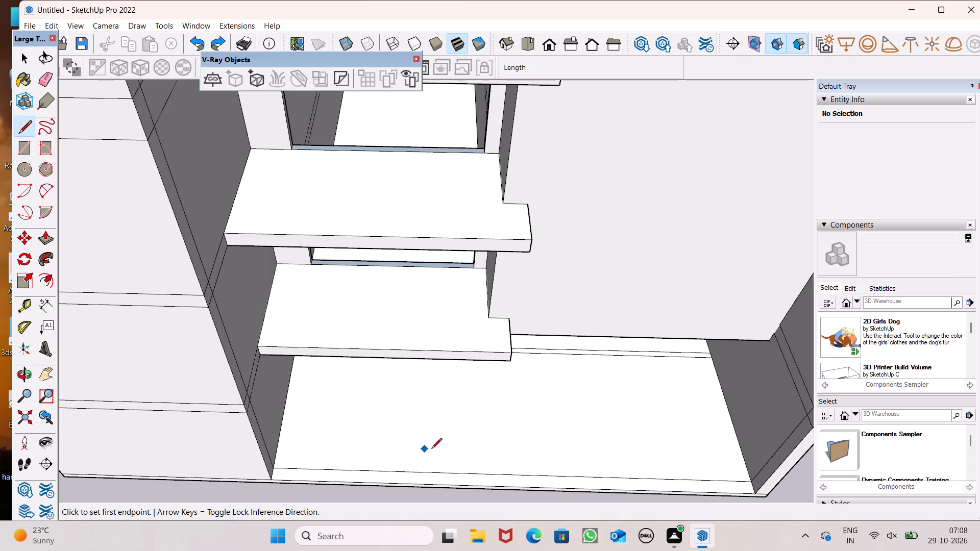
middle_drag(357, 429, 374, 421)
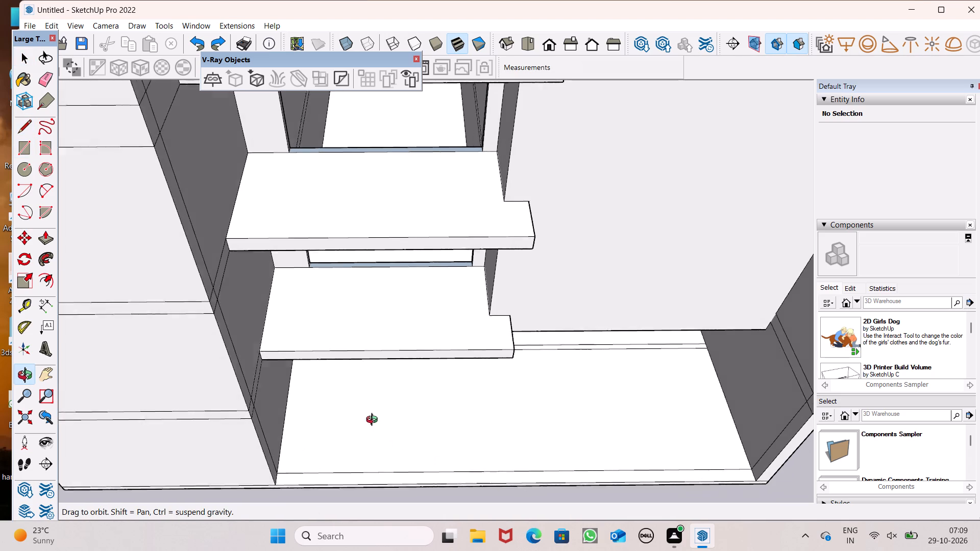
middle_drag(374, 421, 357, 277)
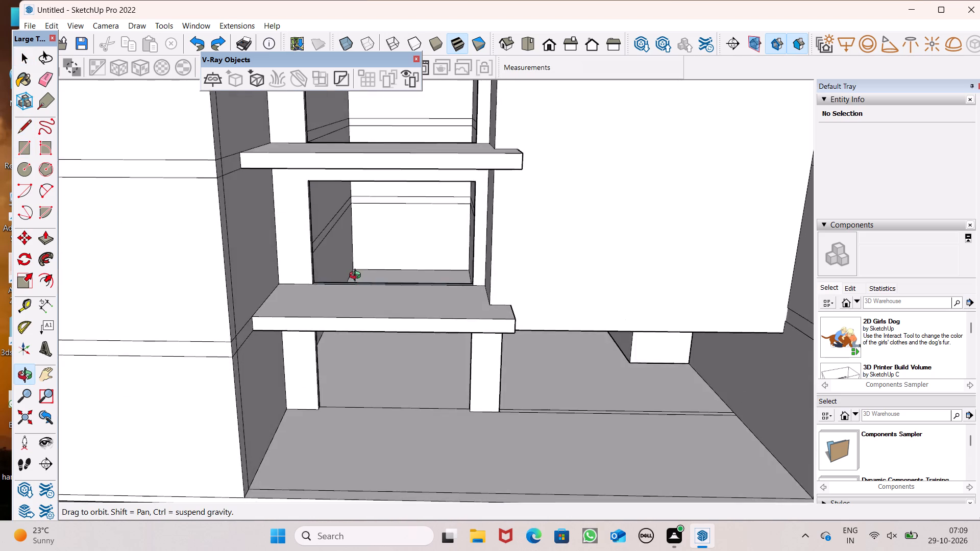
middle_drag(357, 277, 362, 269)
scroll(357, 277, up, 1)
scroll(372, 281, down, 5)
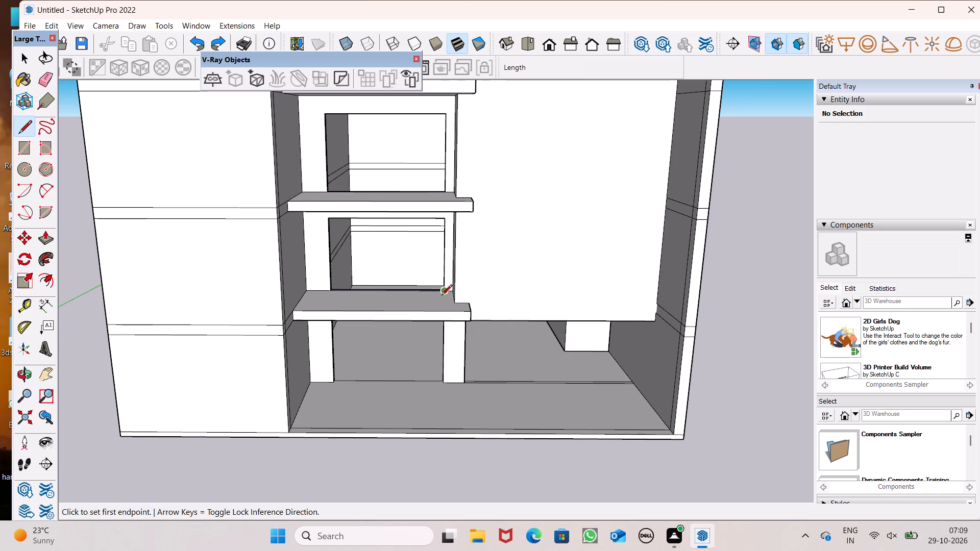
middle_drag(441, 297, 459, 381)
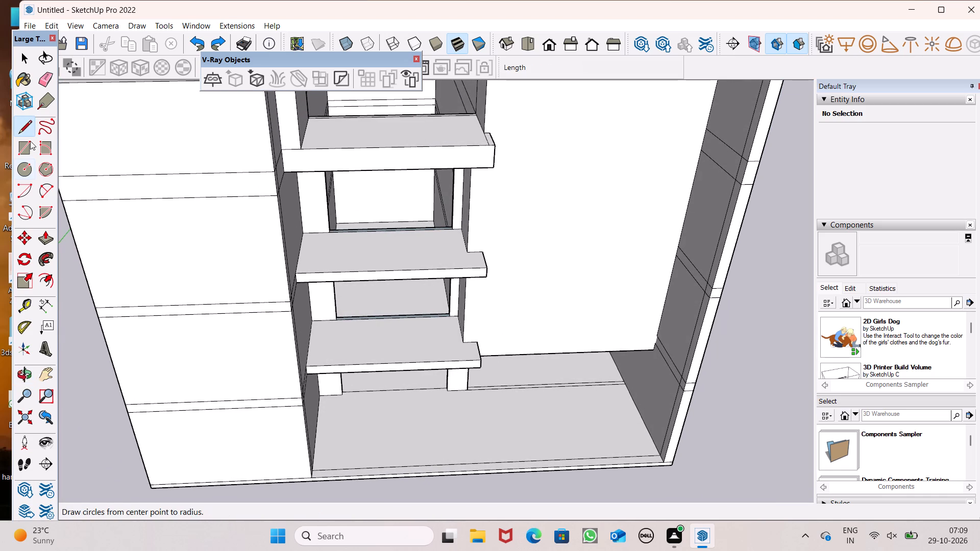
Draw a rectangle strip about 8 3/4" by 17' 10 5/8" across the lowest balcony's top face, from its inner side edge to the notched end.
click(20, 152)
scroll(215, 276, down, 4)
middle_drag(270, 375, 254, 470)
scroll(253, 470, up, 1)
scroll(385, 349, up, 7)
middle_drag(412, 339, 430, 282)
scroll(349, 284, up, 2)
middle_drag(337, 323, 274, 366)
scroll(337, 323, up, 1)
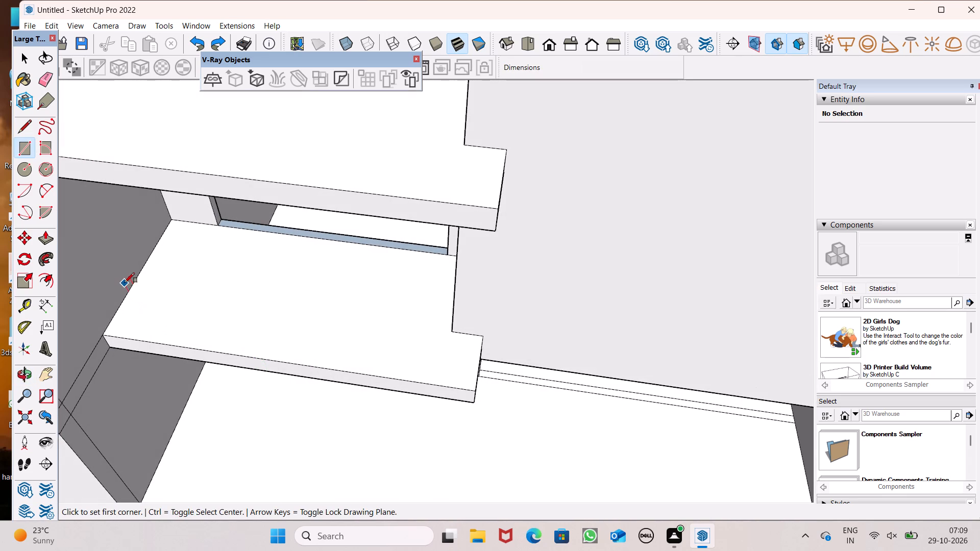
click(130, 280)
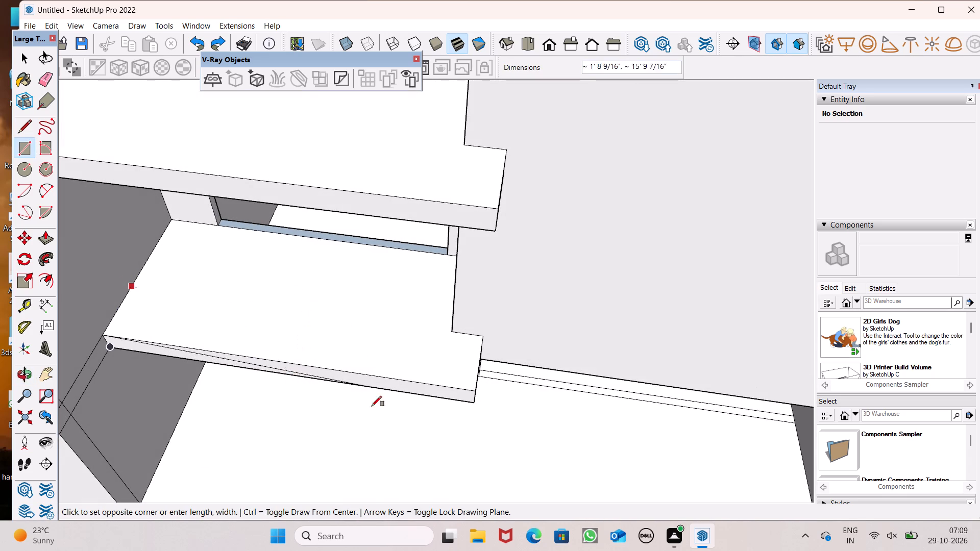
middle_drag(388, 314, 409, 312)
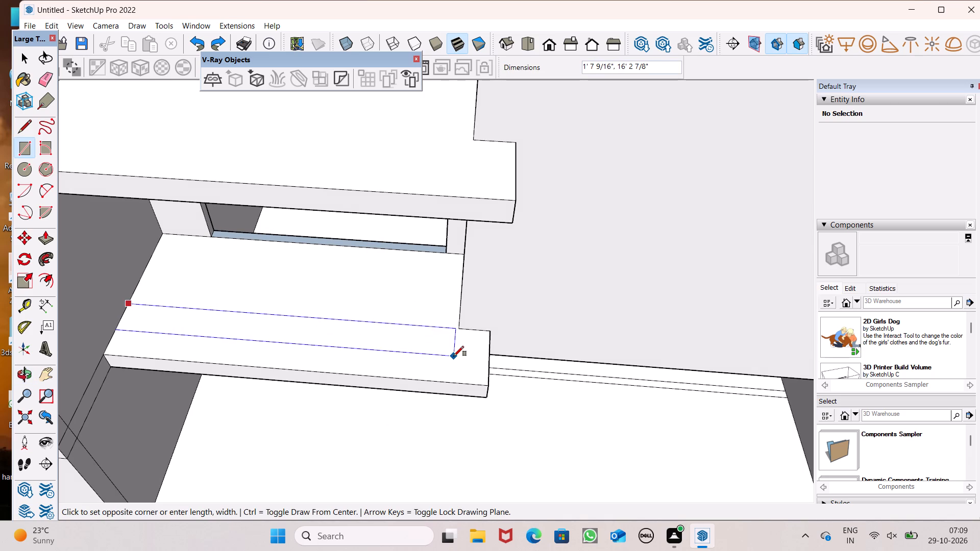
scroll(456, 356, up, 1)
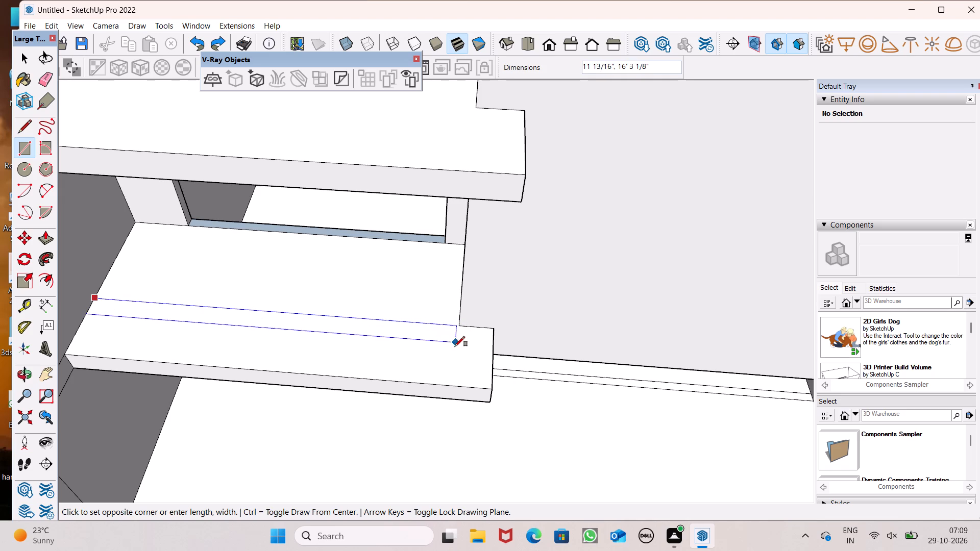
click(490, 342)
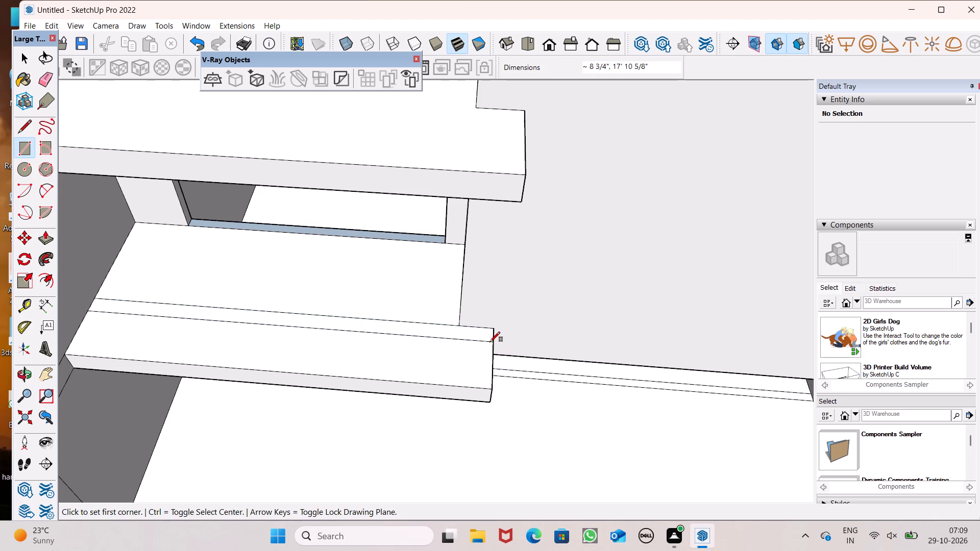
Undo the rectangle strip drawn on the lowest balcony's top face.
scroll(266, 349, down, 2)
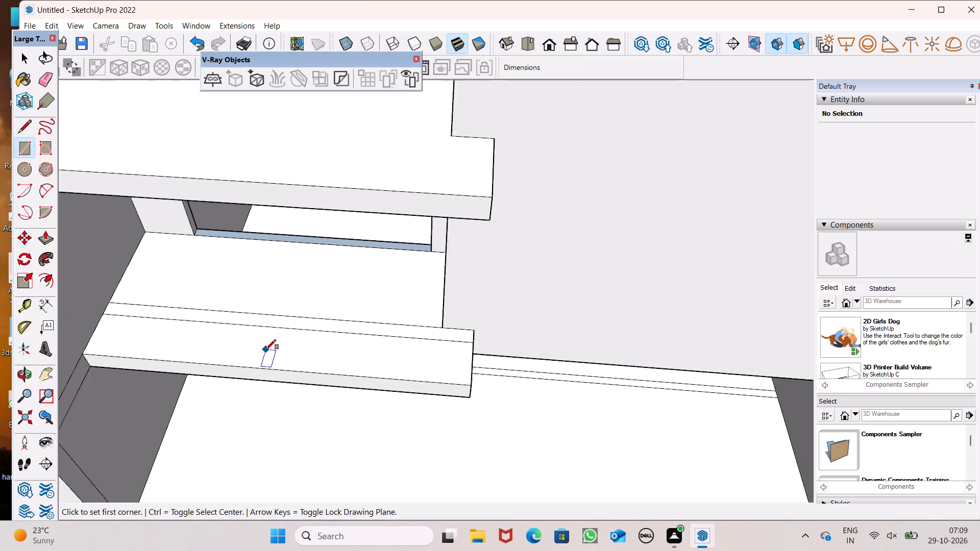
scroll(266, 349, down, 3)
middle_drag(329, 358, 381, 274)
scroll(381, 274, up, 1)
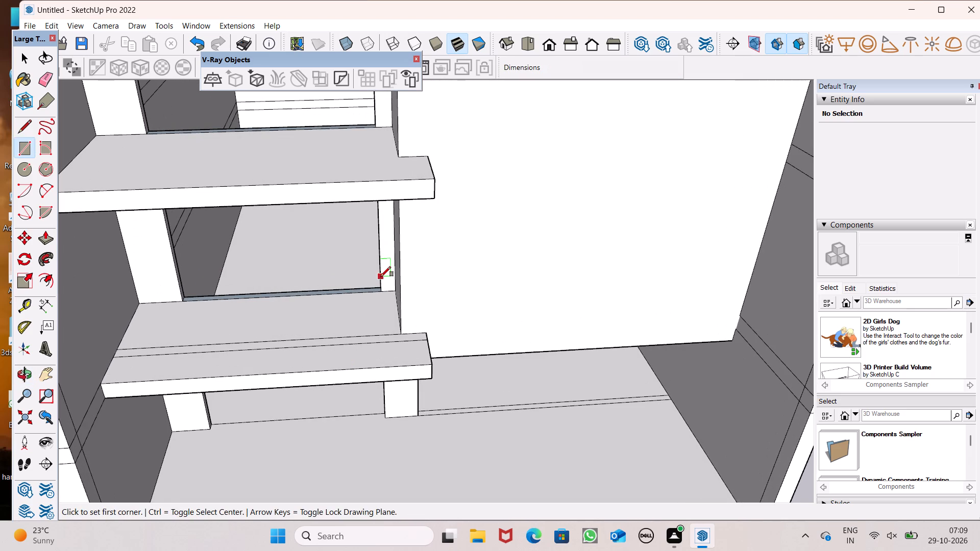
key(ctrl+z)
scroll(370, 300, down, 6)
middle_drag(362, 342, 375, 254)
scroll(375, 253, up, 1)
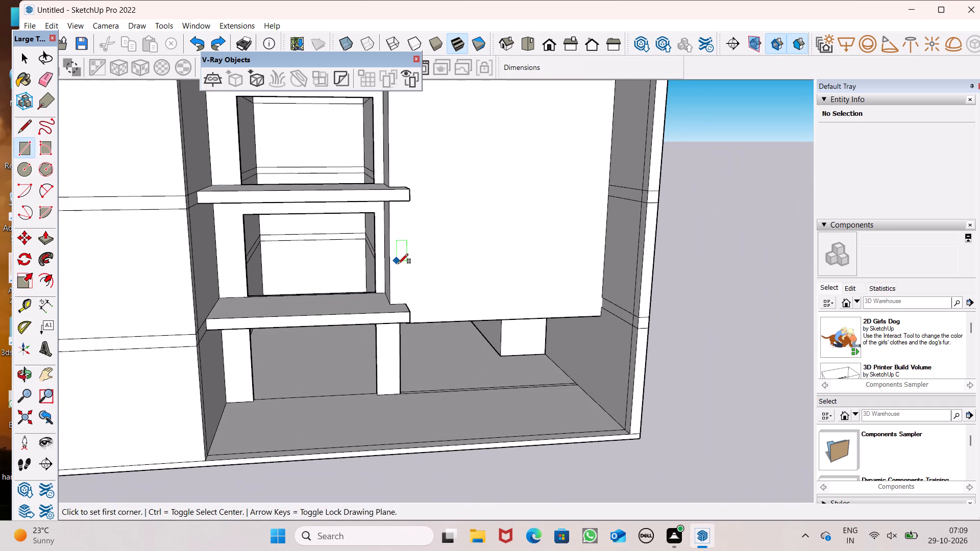
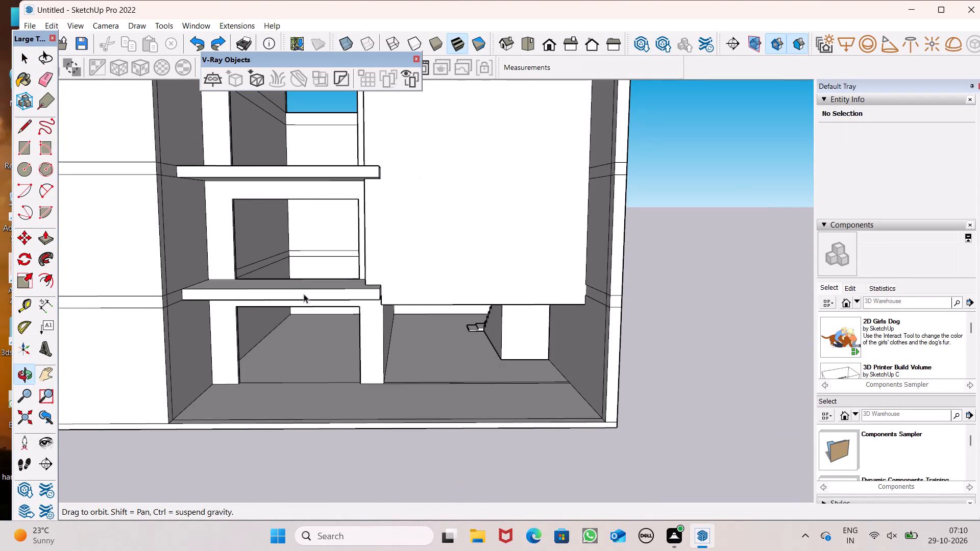
Place a guide line 5' above the bottom edge of the large blank wall beside the window openings.
middle_drag(317, 323, 351, 260)
scroll(330, 297, up, 1)
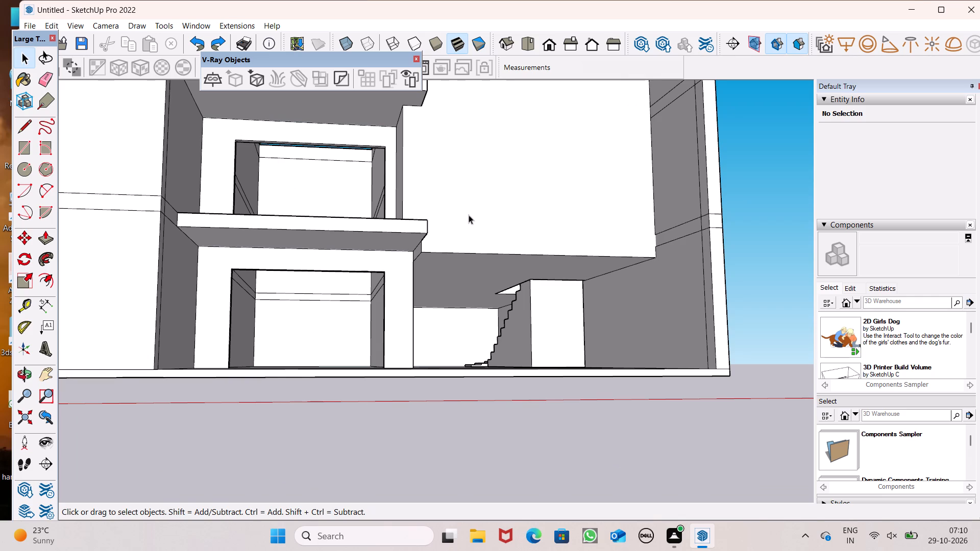
middle_drag(469, 215, 443, 277)
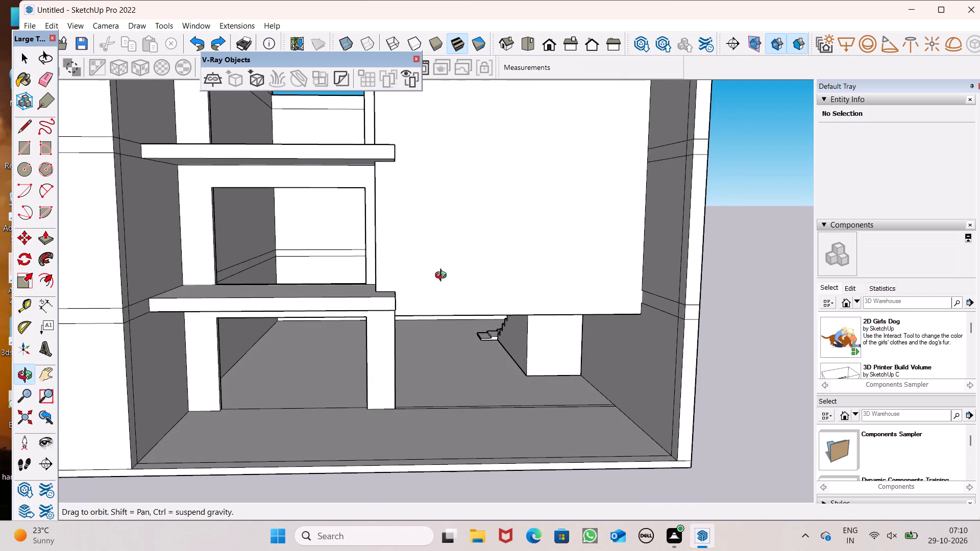
middle_drag(443, 277, 442, 298)
scroll(442, 298, up, 2)
scroll(434, 299, down, 2)
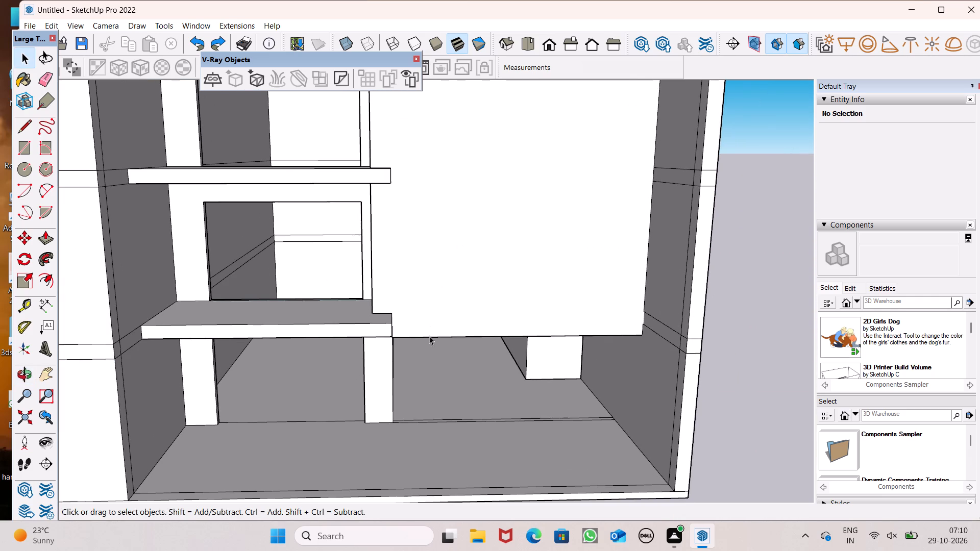
scroll(427, 349, down, 1)
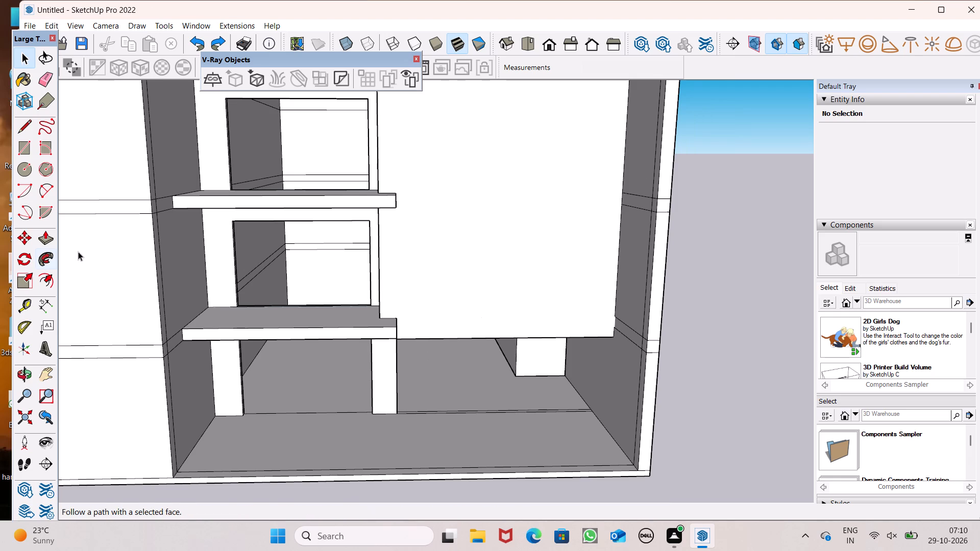
click(20, 312)
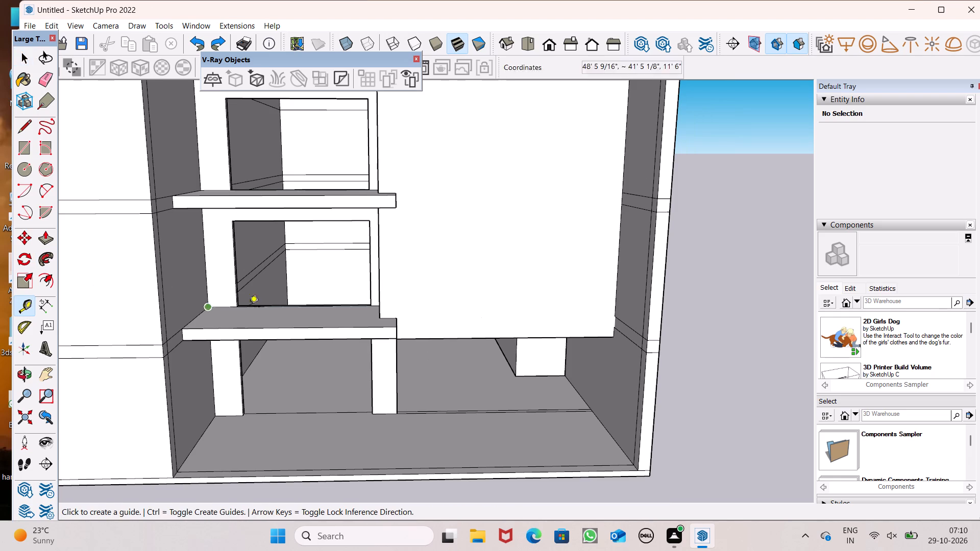
click(461, 338)
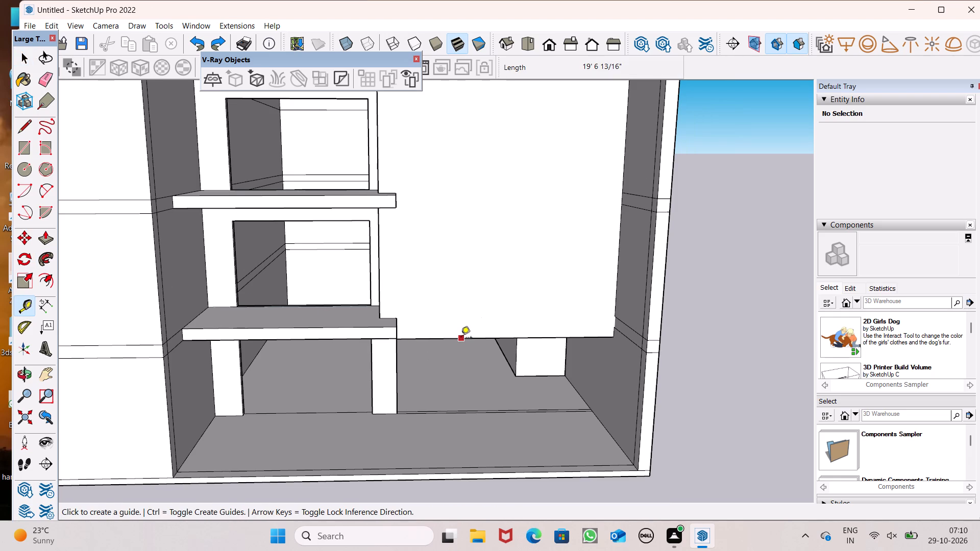
text(5')
key(Return)
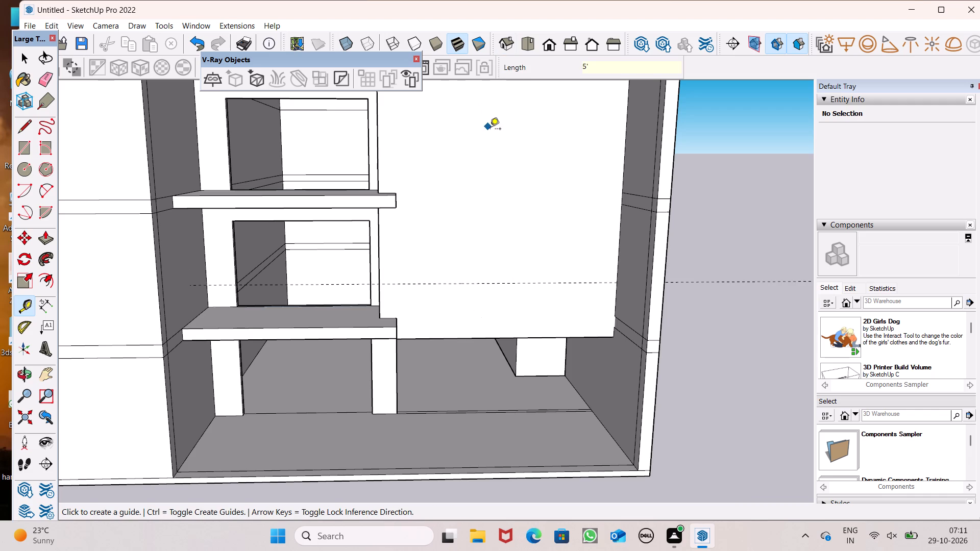
Draw a line along the guide across the full width of the large wall, about 21' long.
click(30, 133)
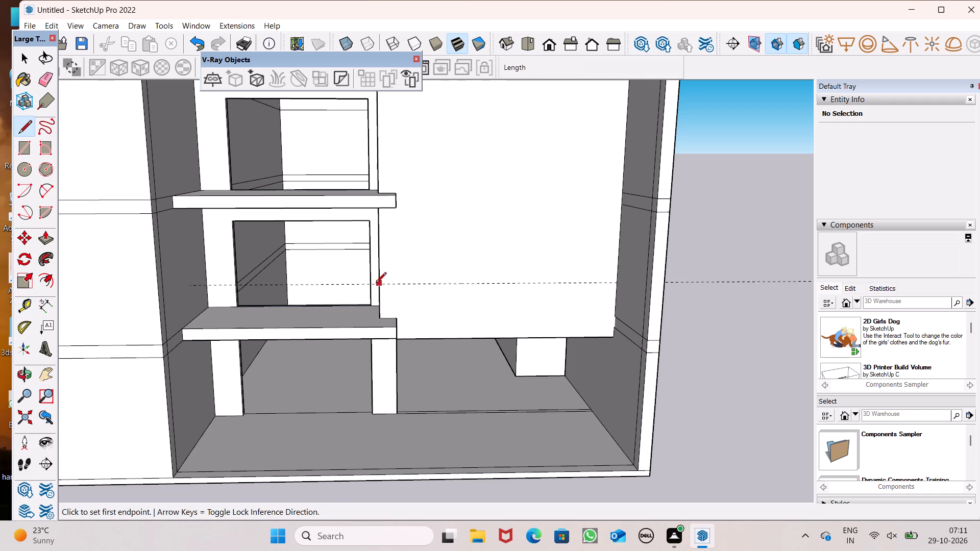
click(376, 284)
click(620, 286)
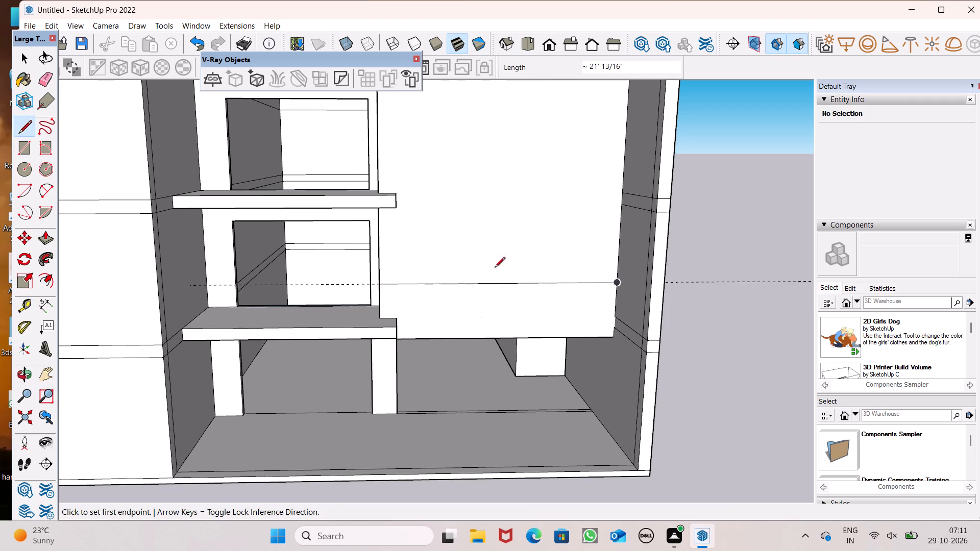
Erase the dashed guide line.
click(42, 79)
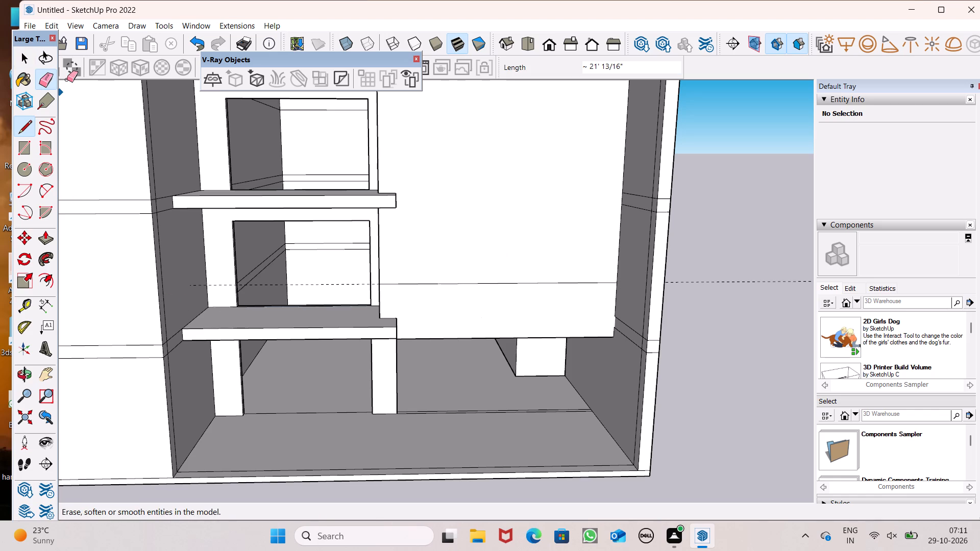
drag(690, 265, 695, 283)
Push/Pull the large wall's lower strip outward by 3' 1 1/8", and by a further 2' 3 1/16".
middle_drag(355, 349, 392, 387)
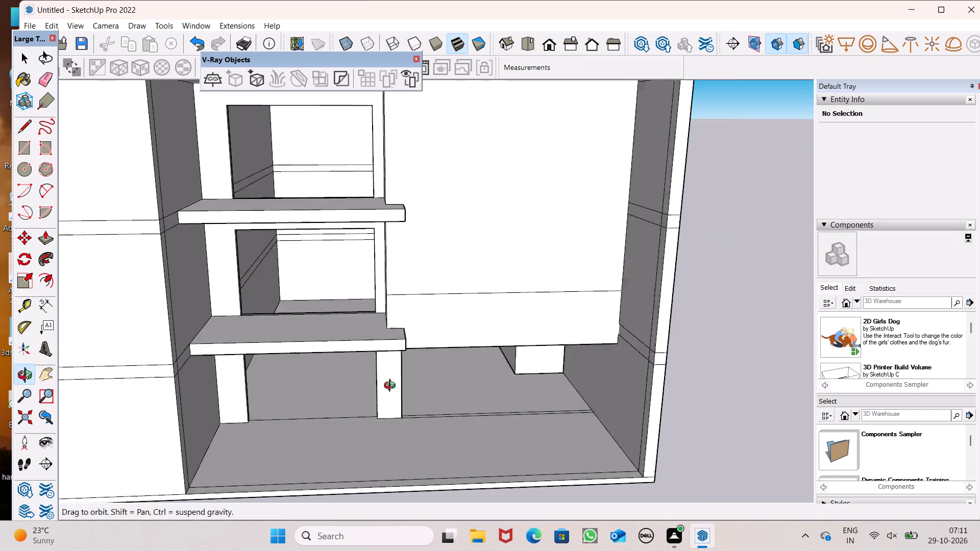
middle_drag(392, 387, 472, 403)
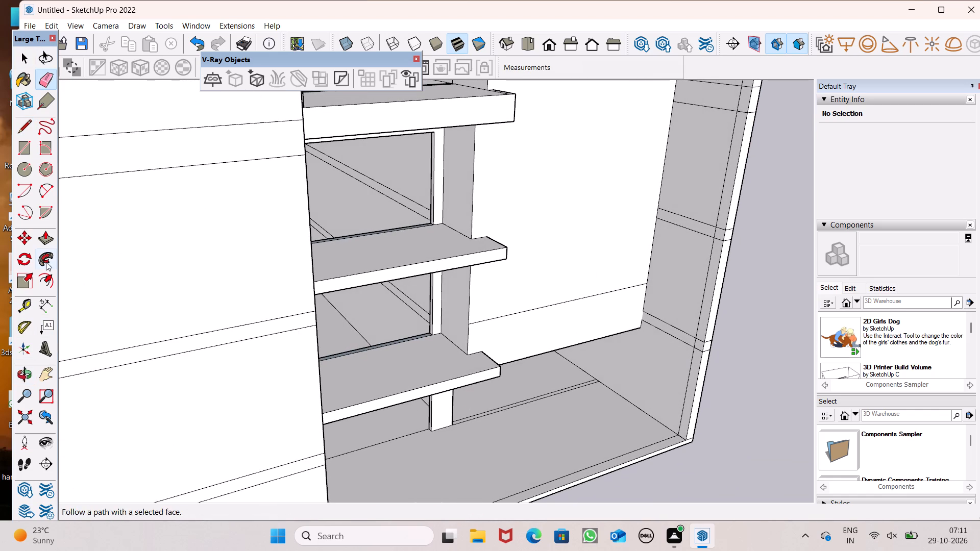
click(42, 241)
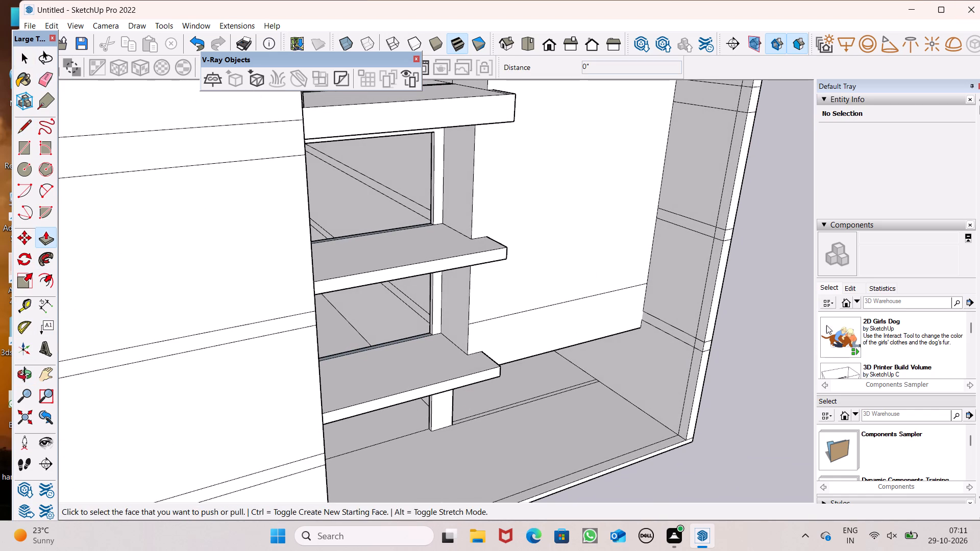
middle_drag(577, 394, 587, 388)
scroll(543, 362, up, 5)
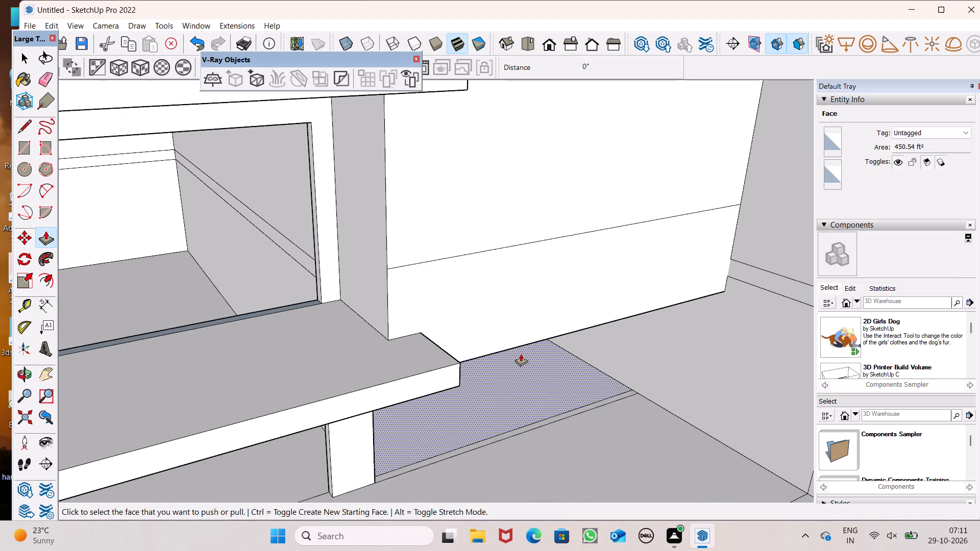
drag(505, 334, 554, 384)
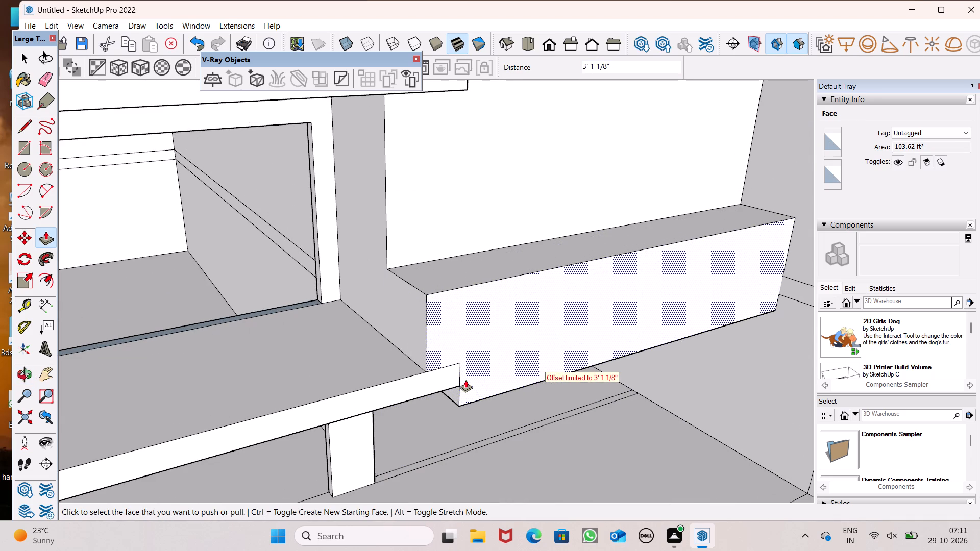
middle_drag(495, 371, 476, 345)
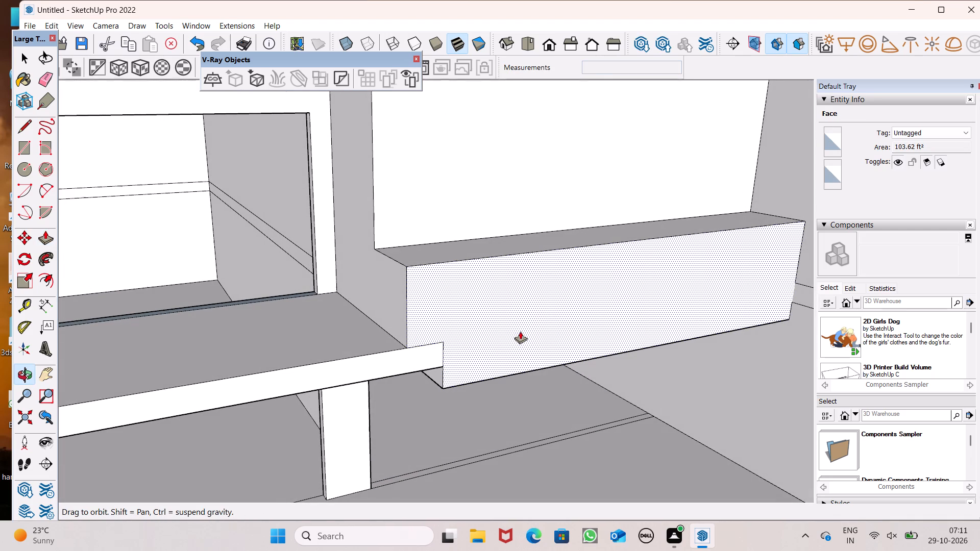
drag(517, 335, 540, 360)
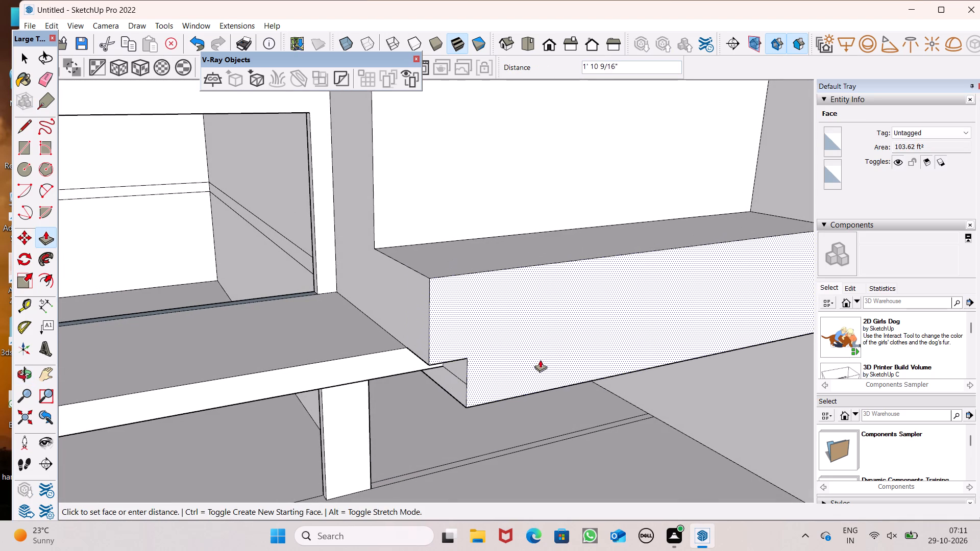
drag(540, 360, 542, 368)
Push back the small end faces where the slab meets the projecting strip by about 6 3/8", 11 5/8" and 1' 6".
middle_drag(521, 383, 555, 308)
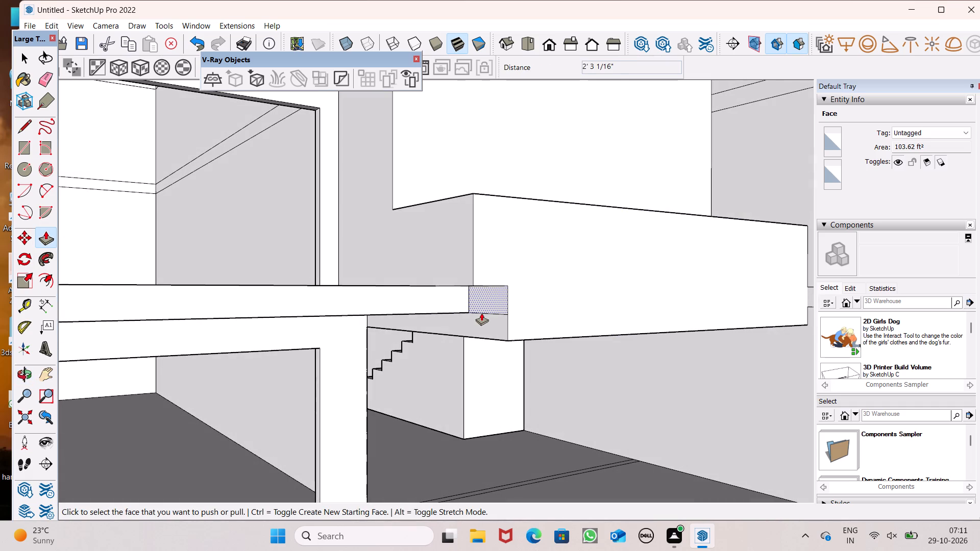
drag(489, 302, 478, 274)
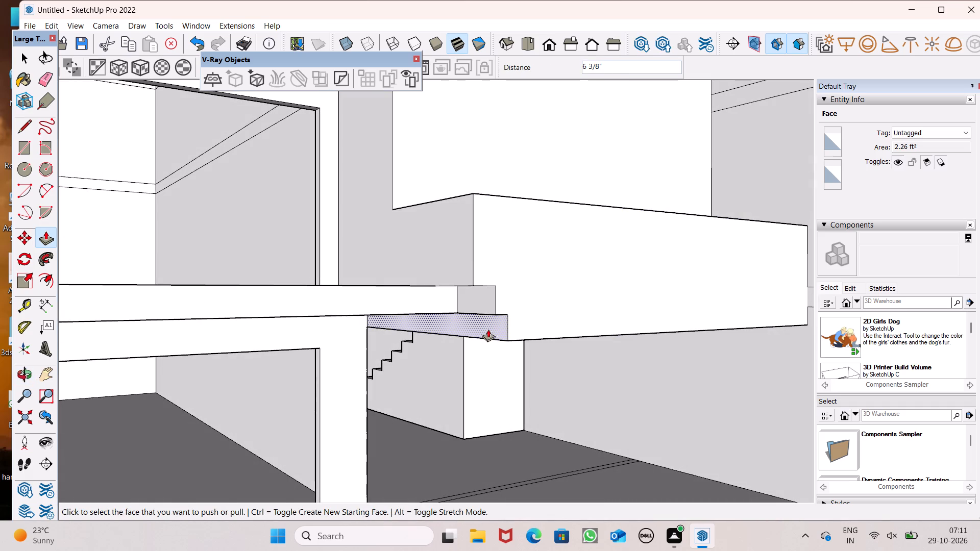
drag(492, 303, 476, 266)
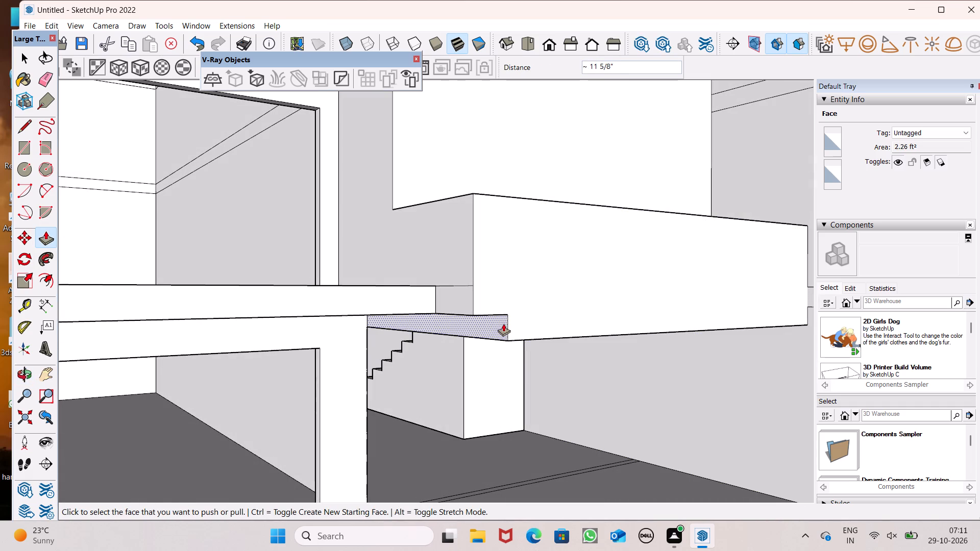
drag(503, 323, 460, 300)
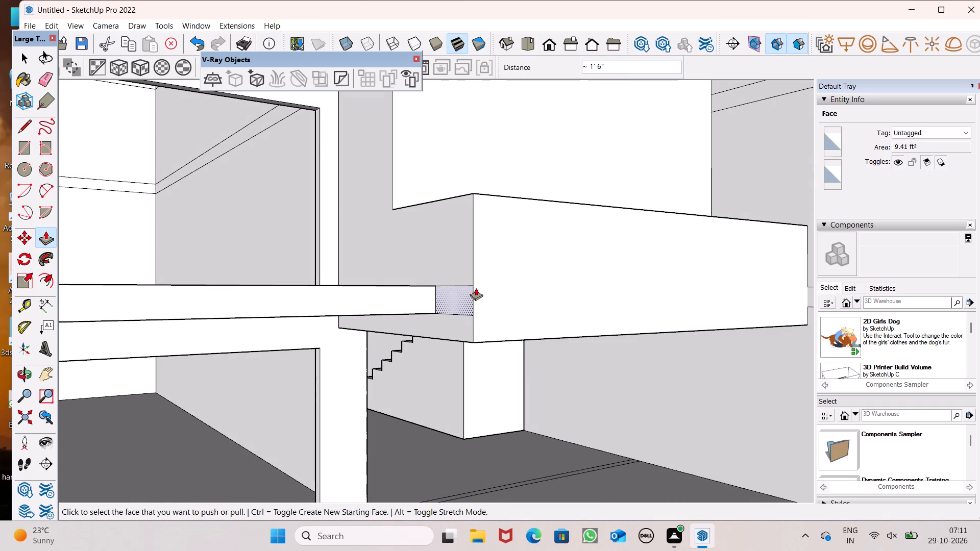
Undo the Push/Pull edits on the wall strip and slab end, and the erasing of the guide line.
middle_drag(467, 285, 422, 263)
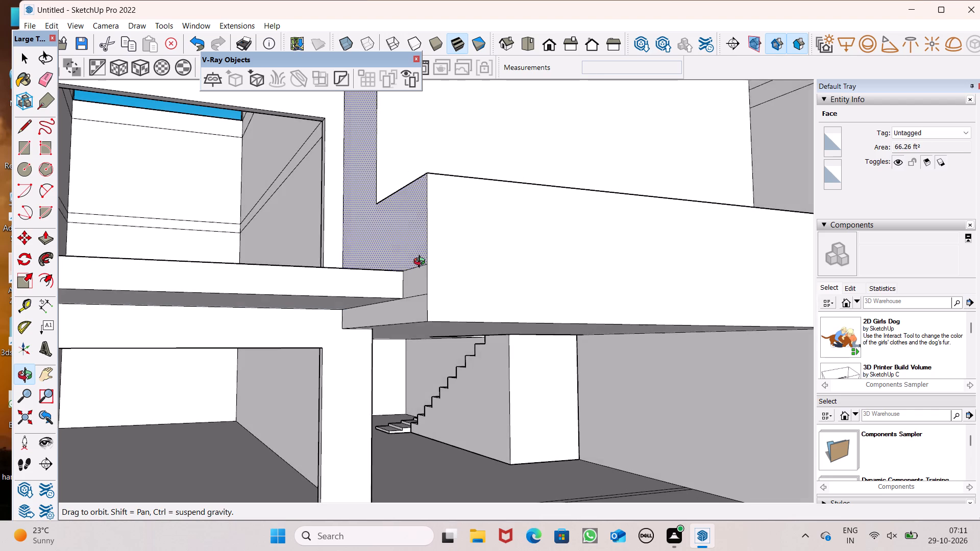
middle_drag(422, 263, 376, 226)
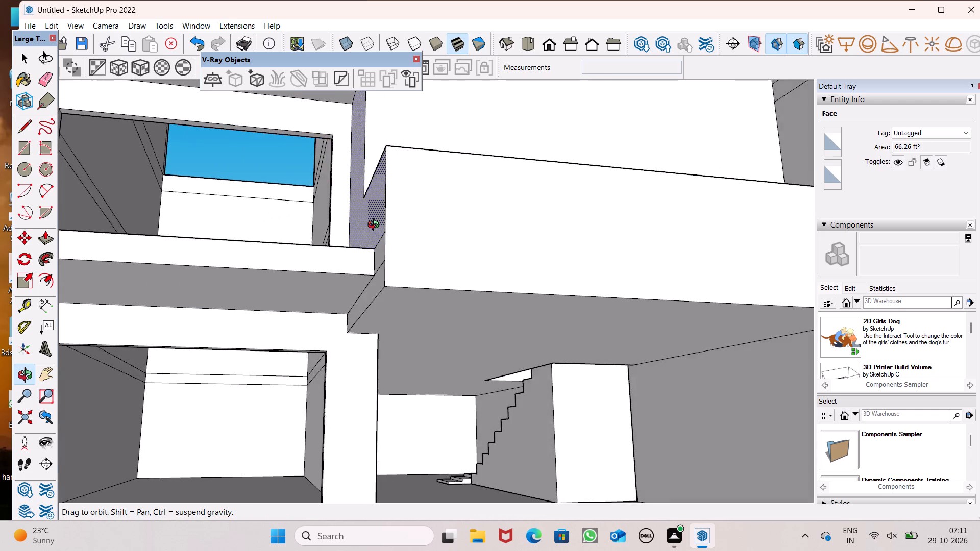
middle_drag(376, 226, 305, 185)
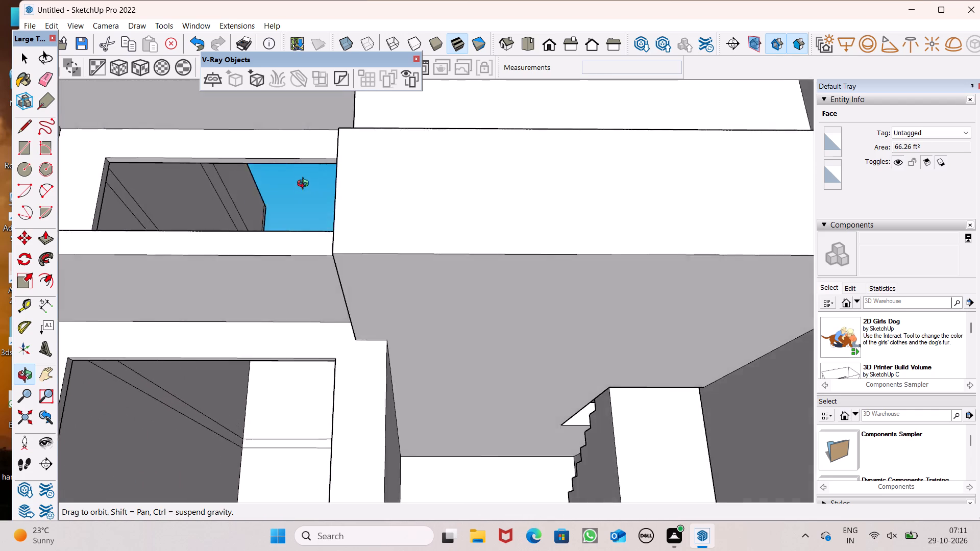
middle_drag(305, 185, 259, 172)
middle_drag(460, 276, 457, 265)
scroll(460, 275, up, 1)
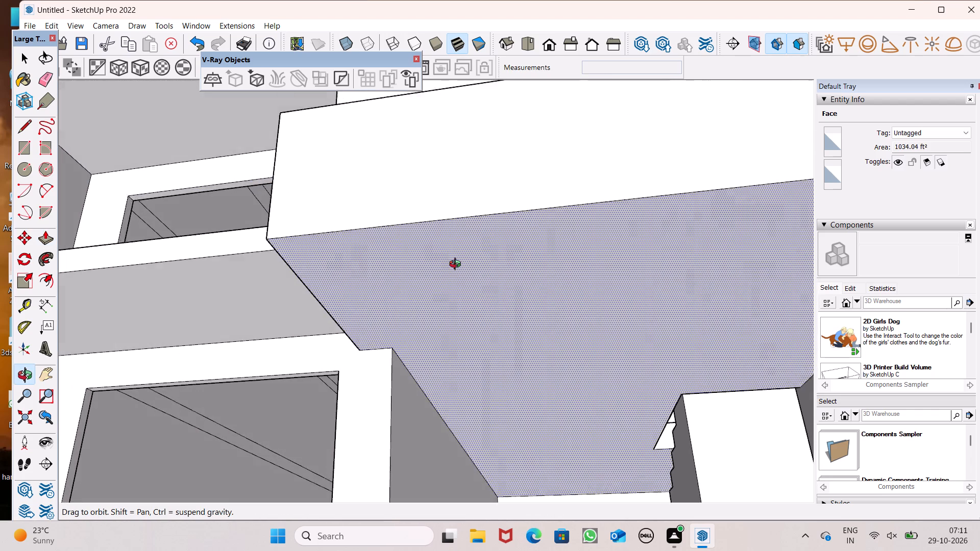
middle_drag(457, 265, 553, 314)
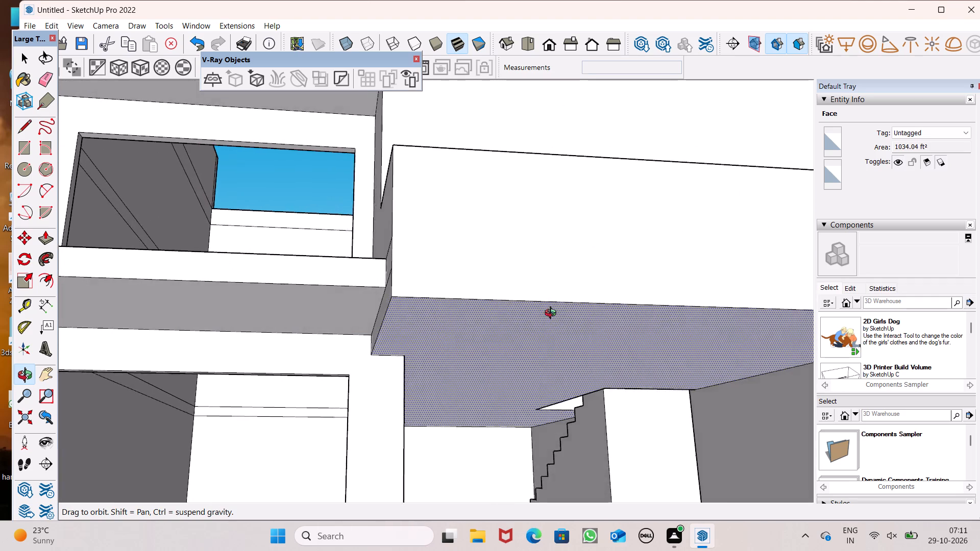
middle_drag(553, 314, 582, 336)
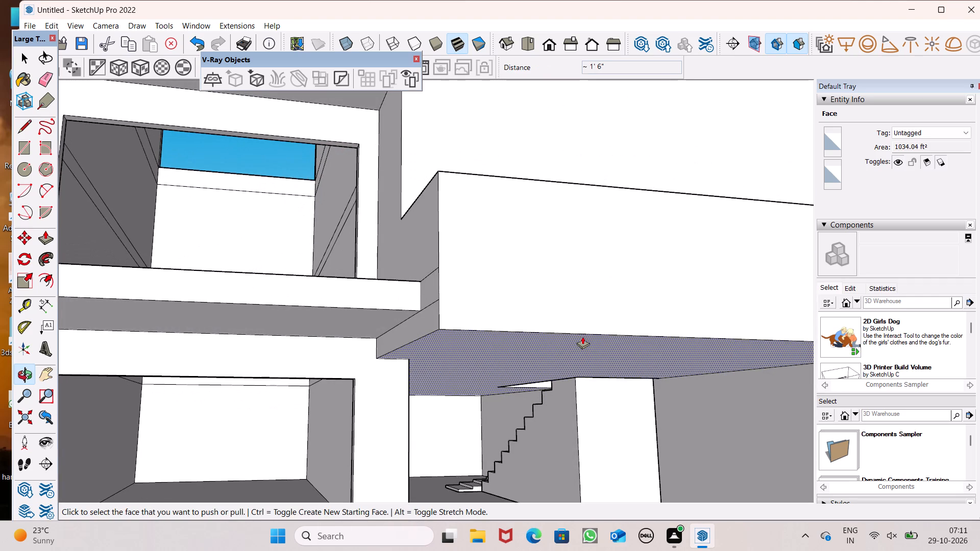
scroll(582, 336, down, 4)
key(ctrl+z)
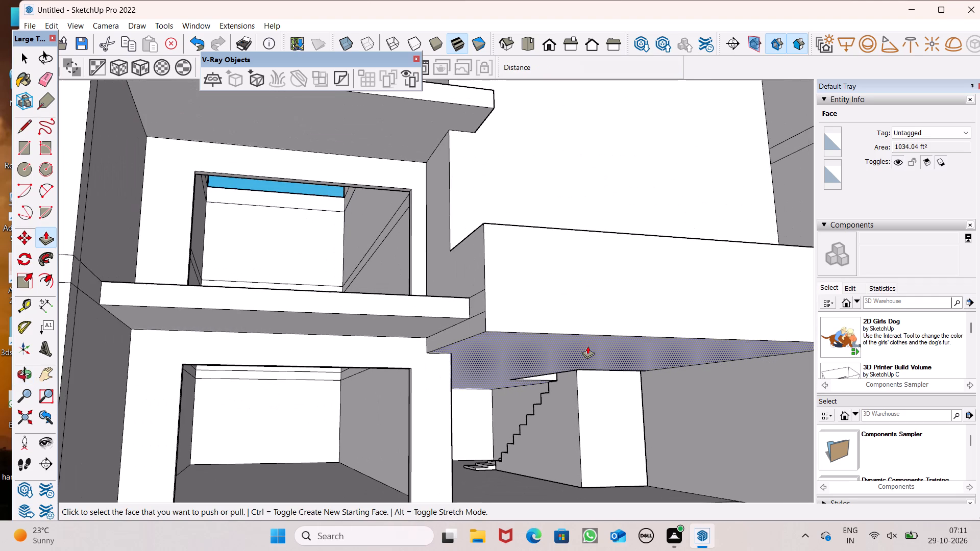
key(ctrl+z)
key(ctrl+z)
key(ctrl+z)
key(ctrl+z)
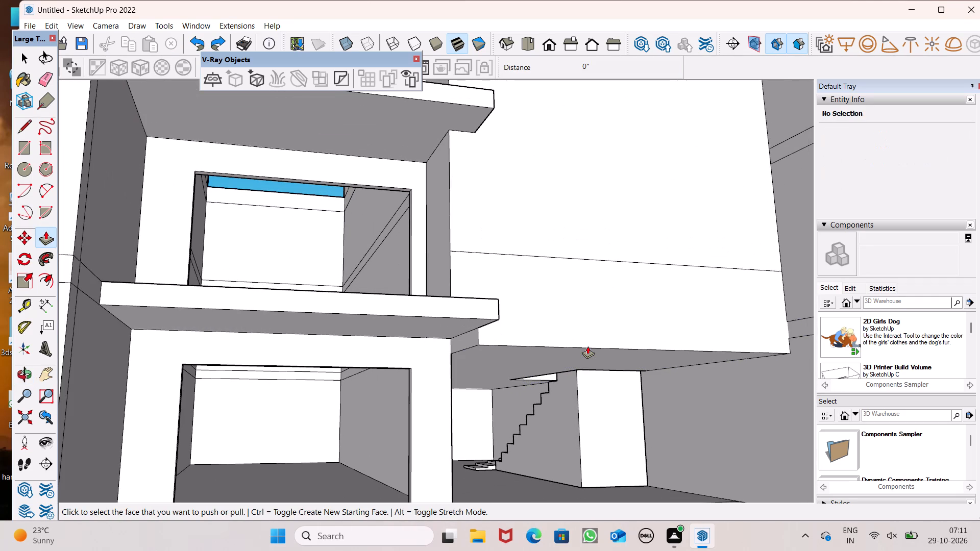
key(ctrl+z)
Continue the line from its inner end across the adjacent wall return above the slab, 4' 11 11/16" long.
scroll(548, 308, down, 2)
middle_drag(572, 296, 464, 336)
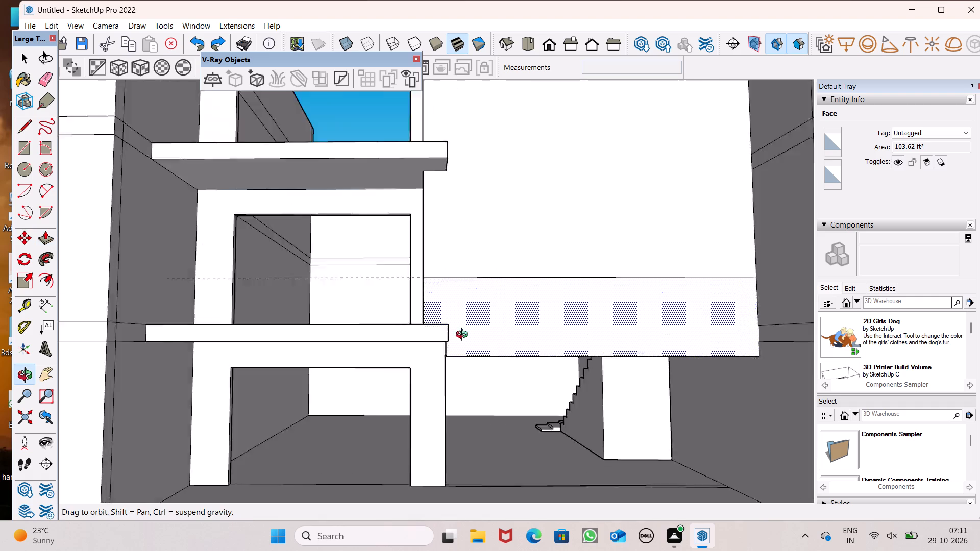
middle_drag(464, 336, 625, 420)
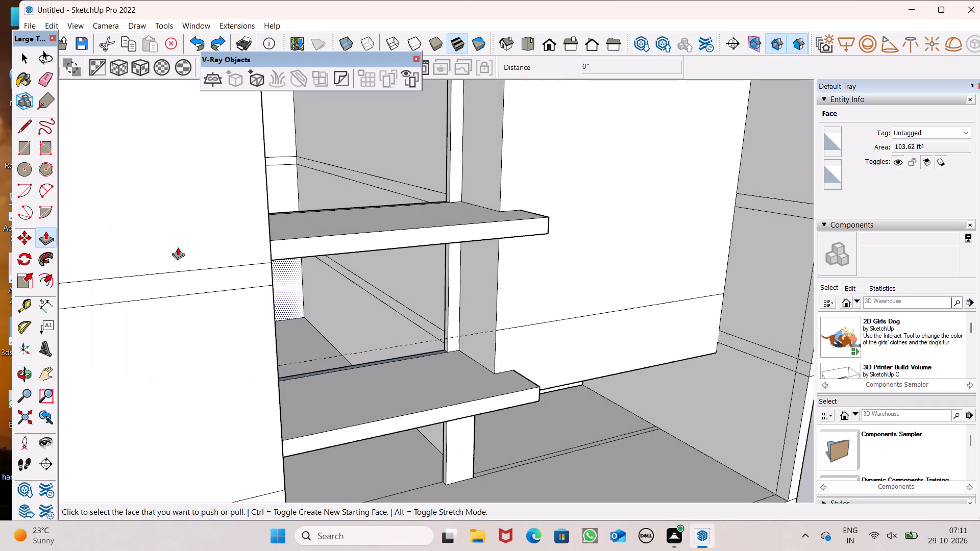
click(26, 132)
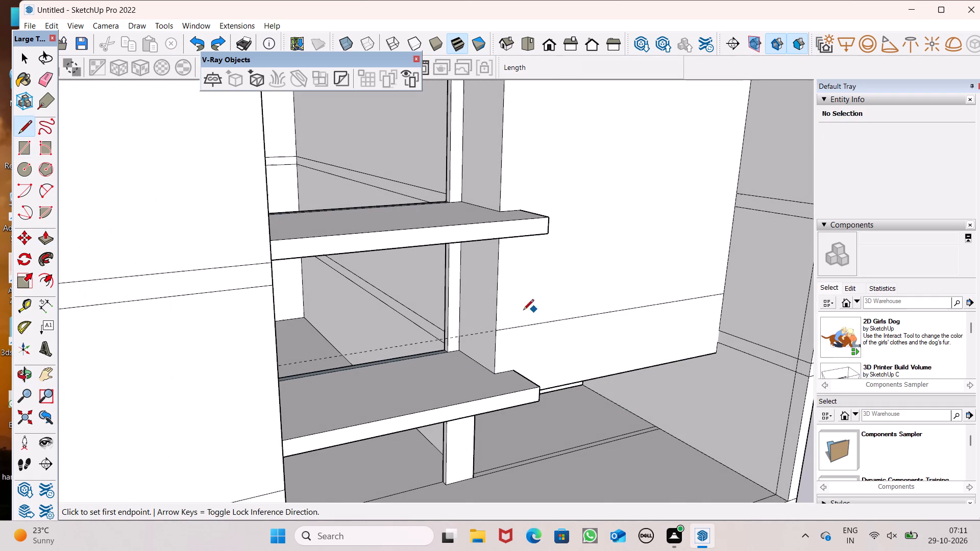
scroll(503, 314, up, 6)
click(493, 340)
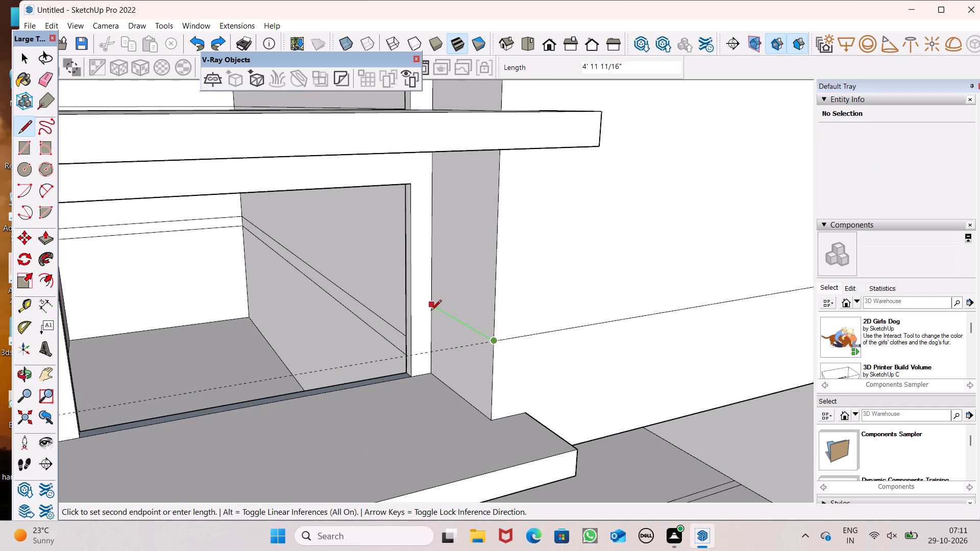
click(430, 307)
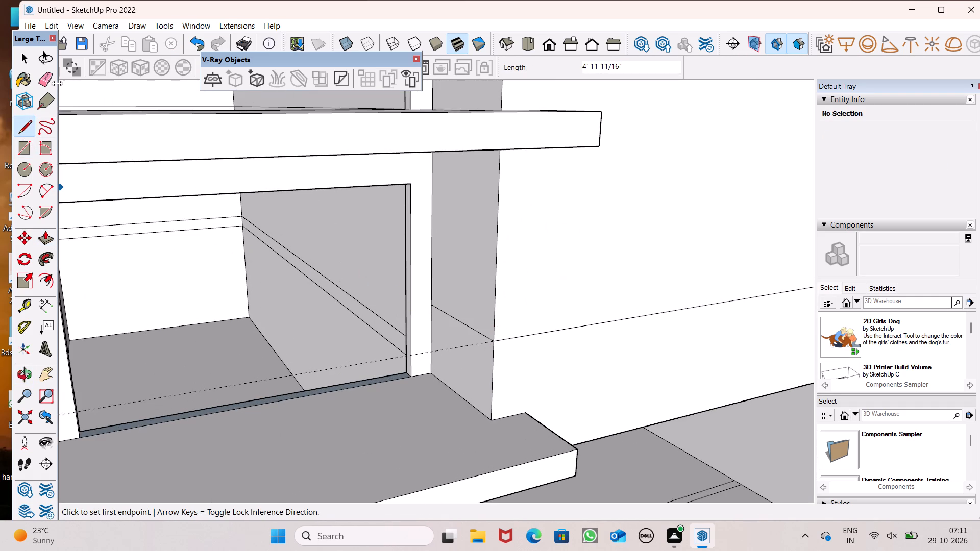
Erase the dashed guide line running across the lower opening above the slab.
click(57, 80)
click(40, 85)
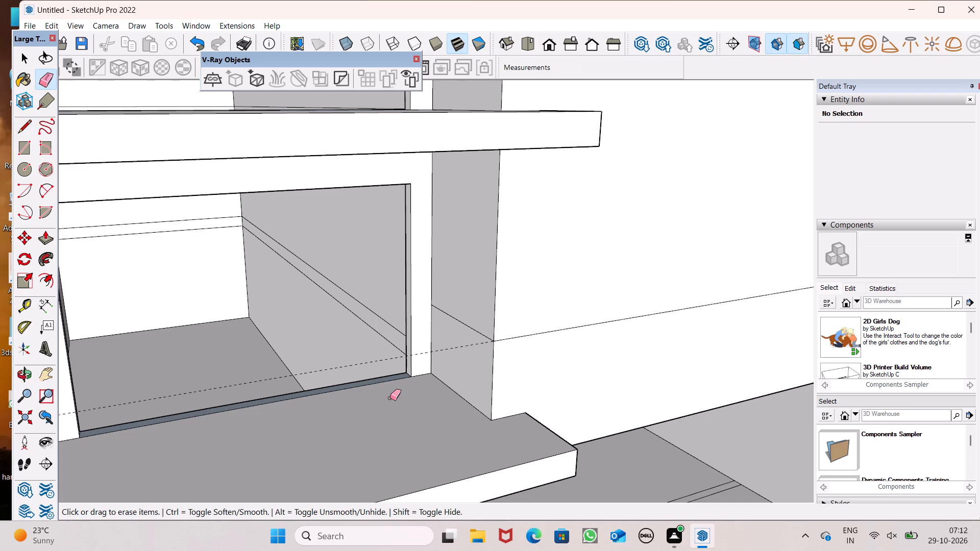
drag(346, 355, 346, 365)
Push/Pull the small return face between the drawn line and the lower slab inward by about 1' 6".
scroll(346, 324, down, 5)
middle_drag(454, 362, 464, 387)
click(48, 238)
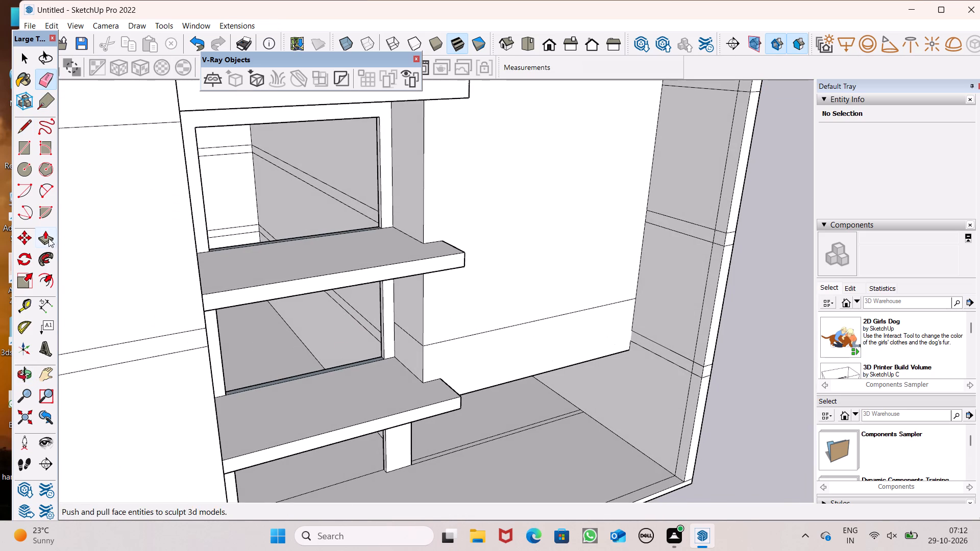
scroll(410, 349, up, 4)
drag(422, 365, 454, 372)
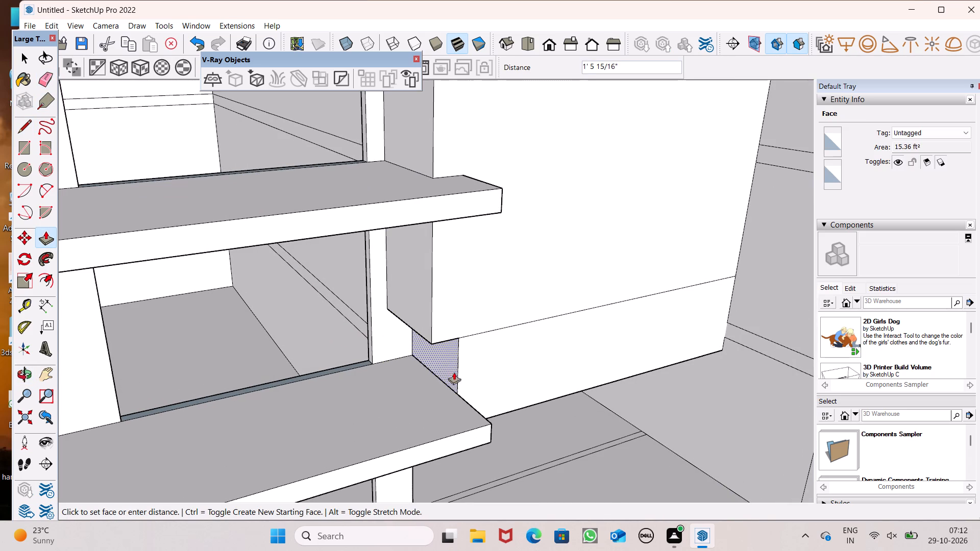
drag(454, 372, 475, 405)
Push/Pull the notch's underside below the upper wall return down 3' 1 1/16" to the slab.
scroll(395, 365, down, 3)
middle_drag(408, 369, 355, 255)
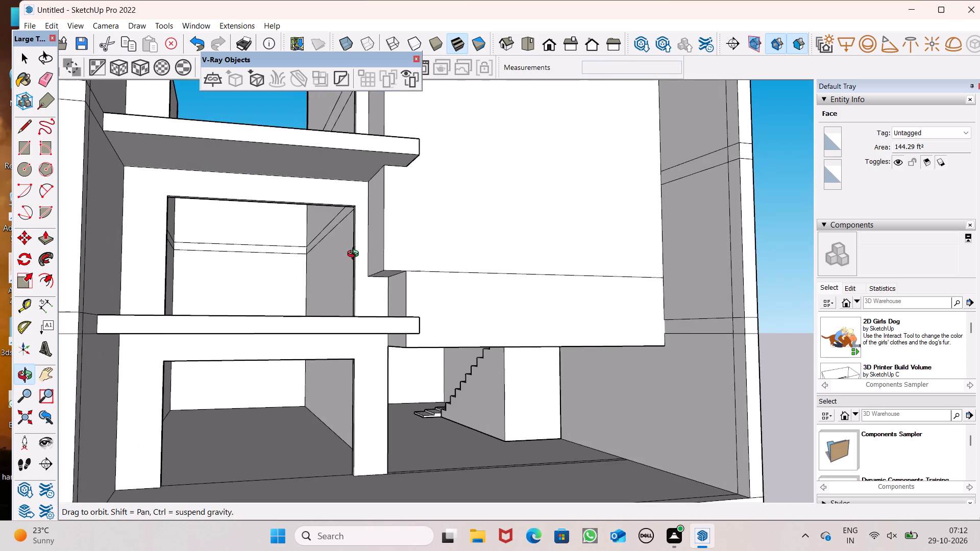
middle_drag(355, 255, 345, 259)
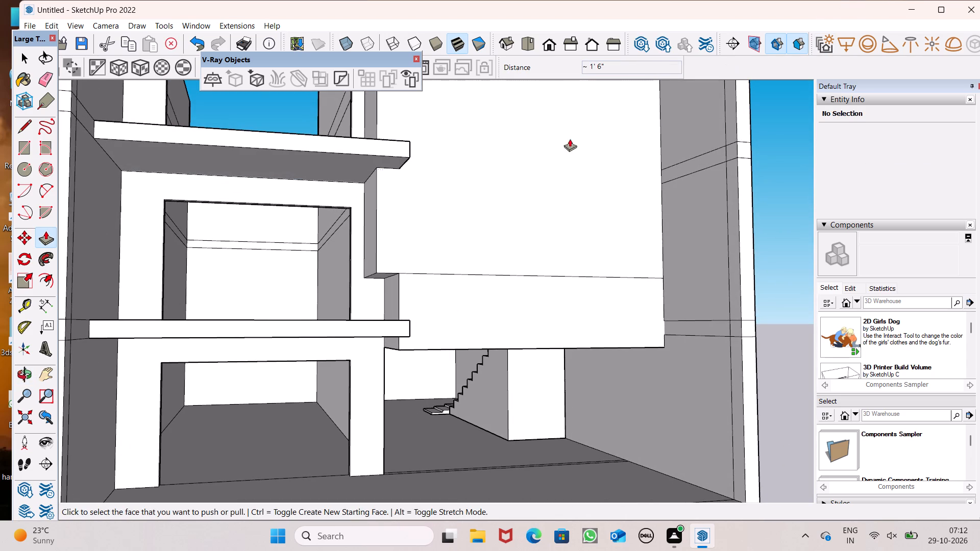
scroll(505, 270, up, 3)
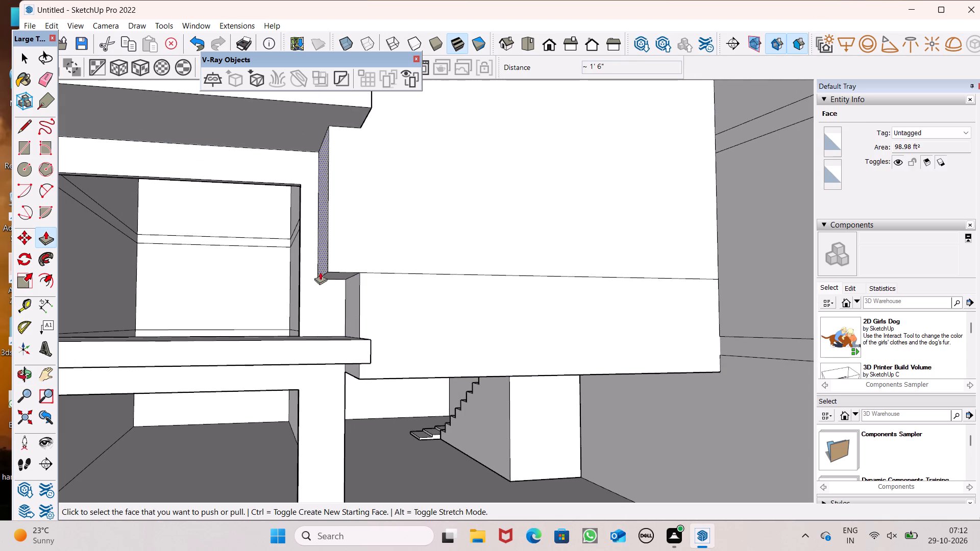
drag(332, 278, 326, 338)
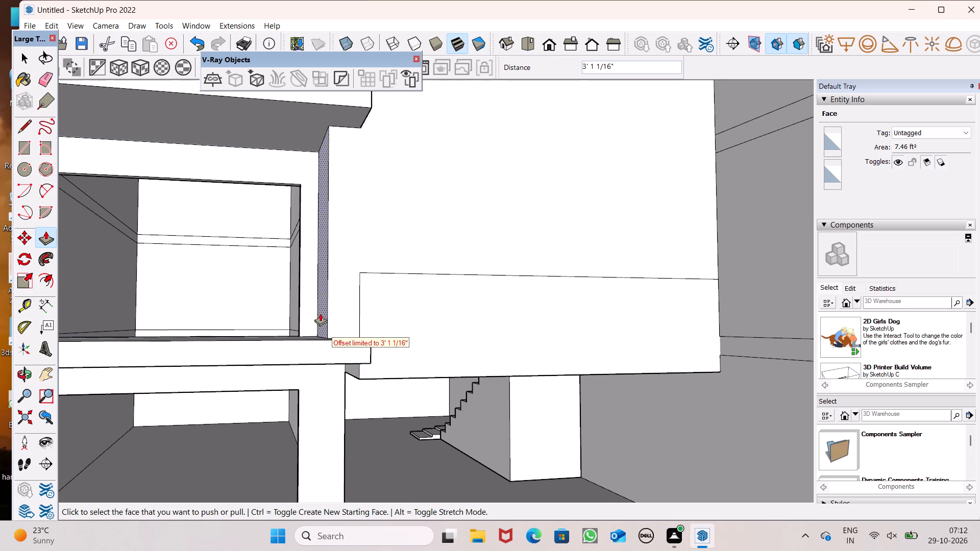
Push/Pull the large wall's lower strip outward by 3' 1 1/8", and by a further 2' 3 1/16".
scroll(391, 247, down, 3)
middle_drag(421, 275, 421, 364)
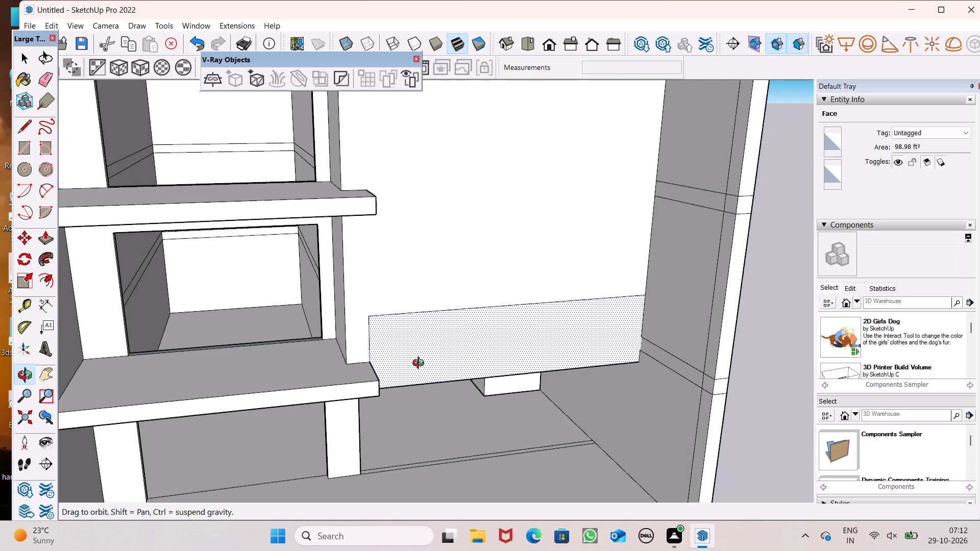
middle_drag(421, 364, 413, 247)
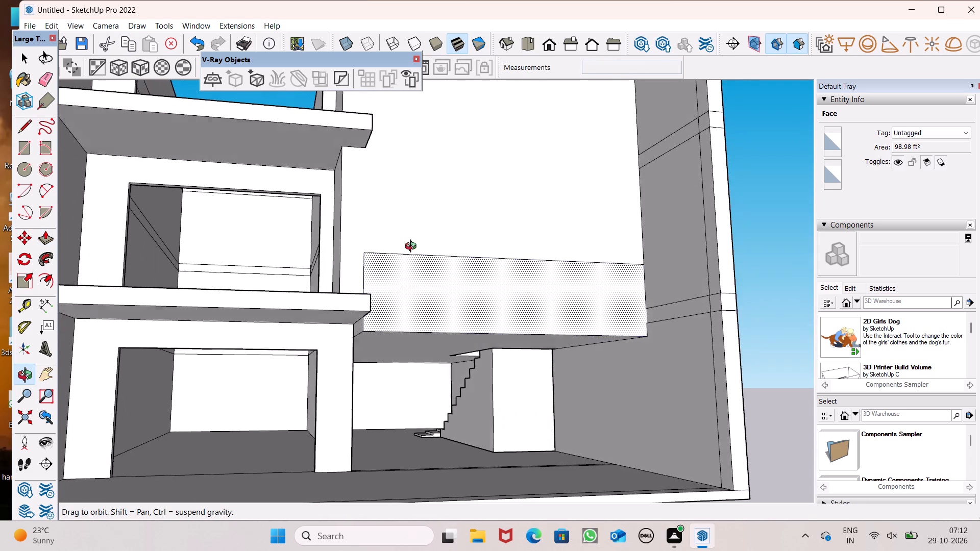
middle_drag(413, 247, 412, 247)
scroll(453, 214, down, 2)
middle_drag(454, 262, 437, 354)
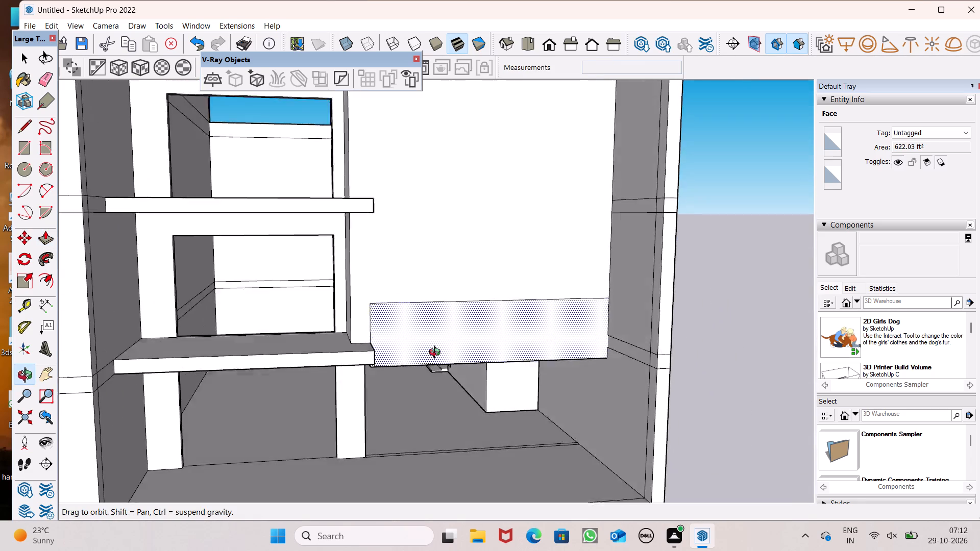
middle_drag(437, 354, 436, 359)
drag(419, 358, 373, 385)
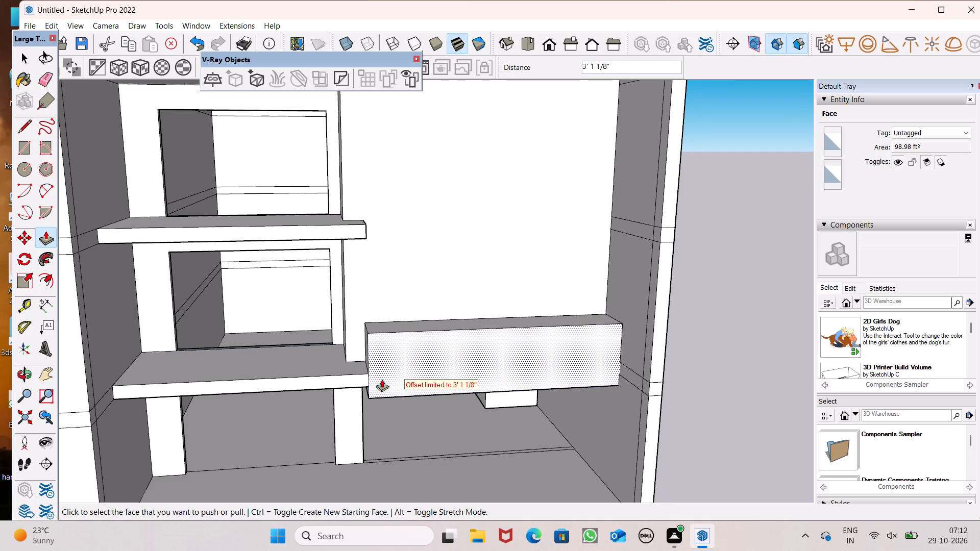
drag(382, 379, 378, 391)
Examine the projecting box from the side, from below and from the front where it meets the slab and side wall.
scroll(384, 396, up, 1)
middle_drag(384, 396, 524, 422)
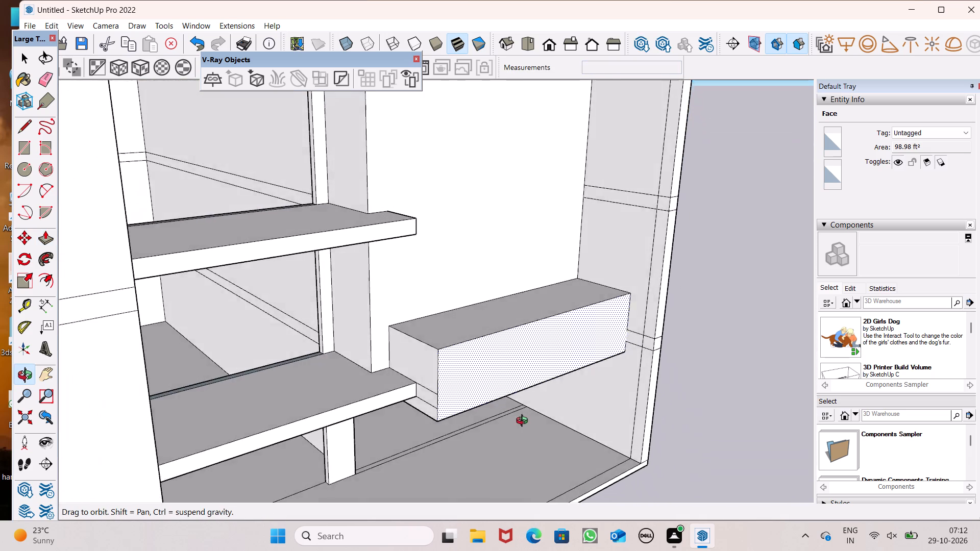
middle_drag(524, 422, 555, 421)
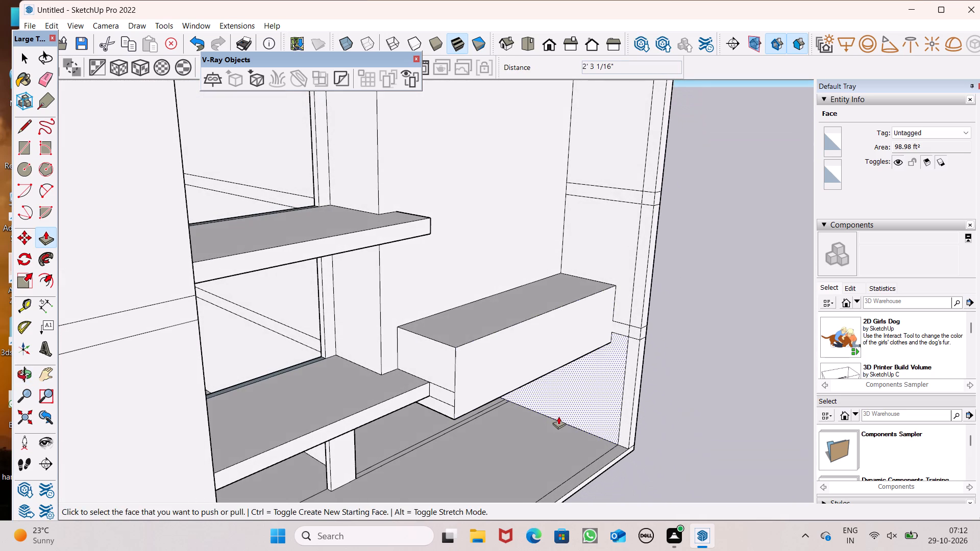
middle_drag(572, 416, 598, 352)
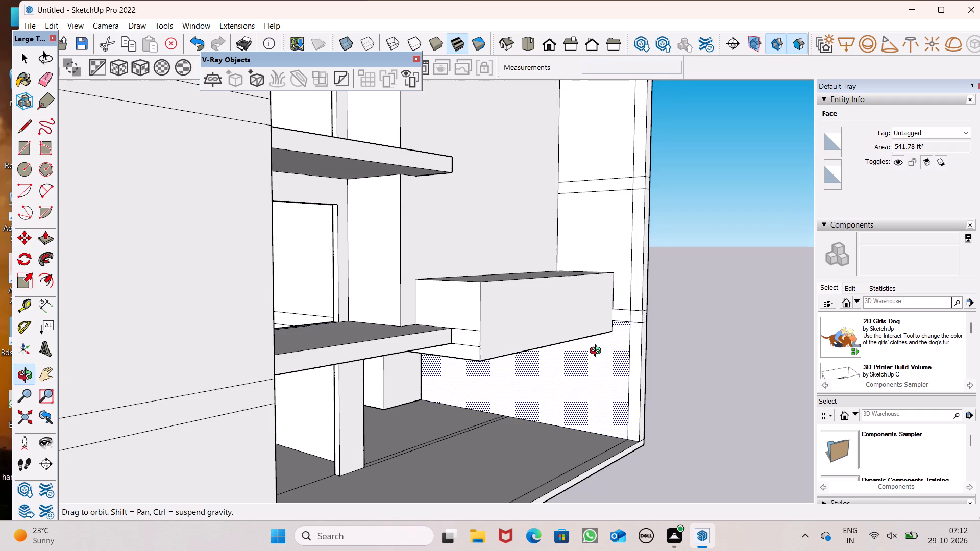
middle_drag(598, 352, 604, 338)
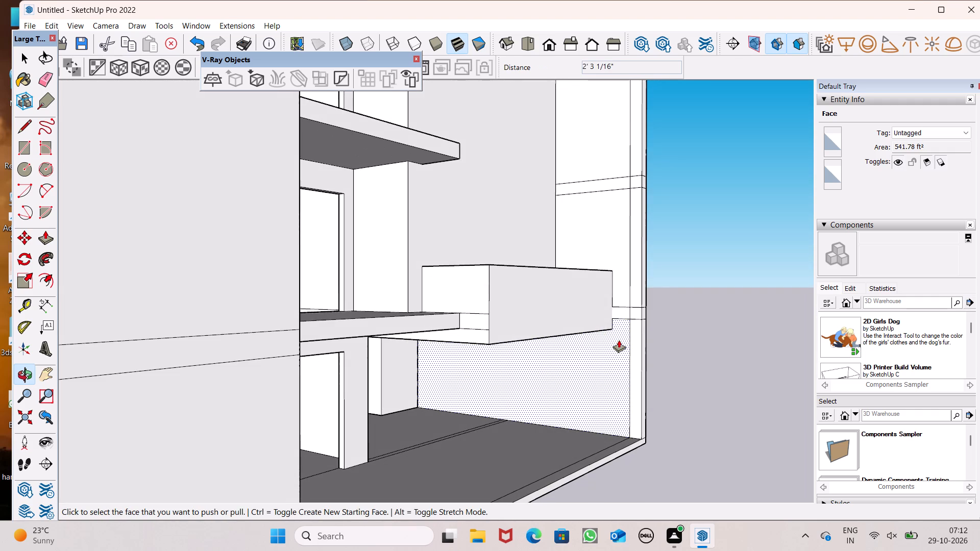
middle_drag(536, 321, 495, 212)
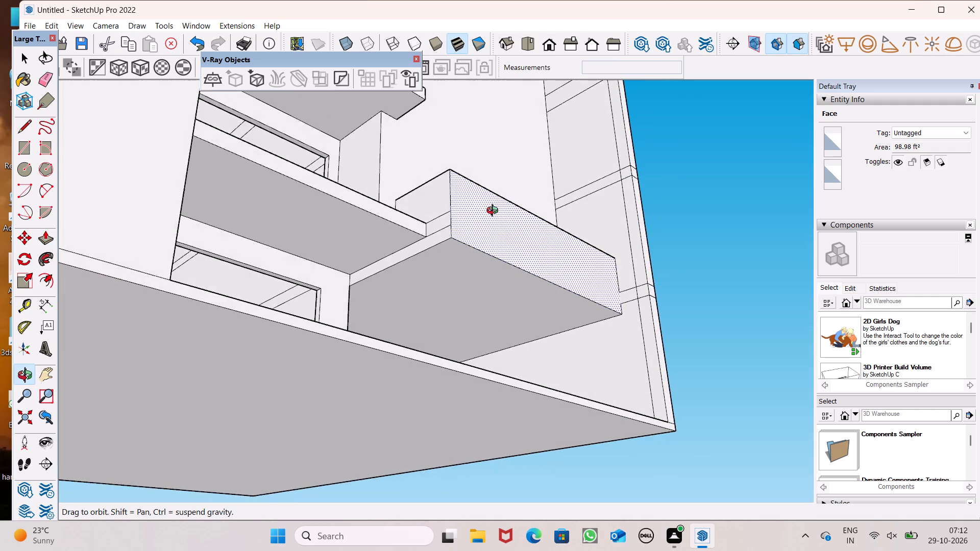
middle_drag(495, 212, 453, 243)
scroll(464, 286, up, 1)
middle_drag(464, 286, 429, 276)
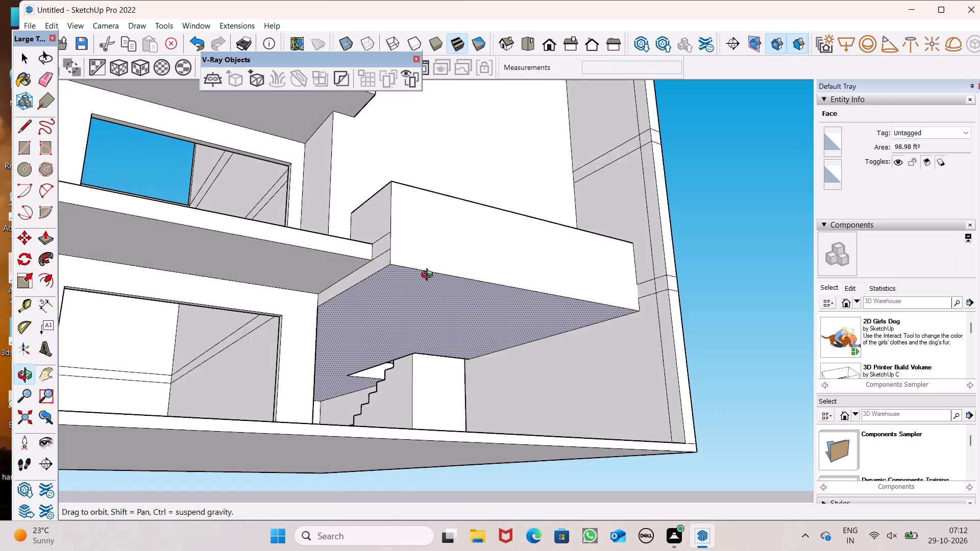
middle_drag(429, 276, 291, 249)
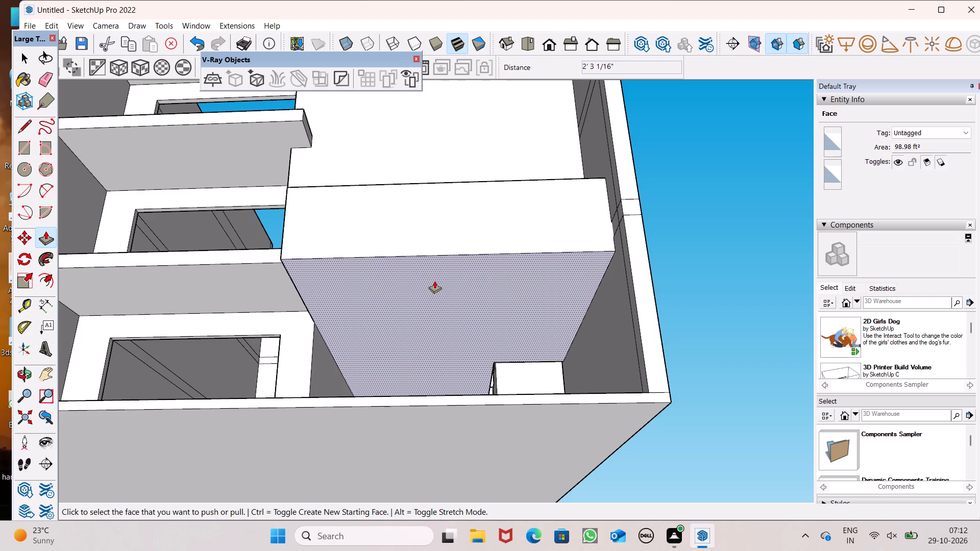
scroll(382, 210, down, 3)
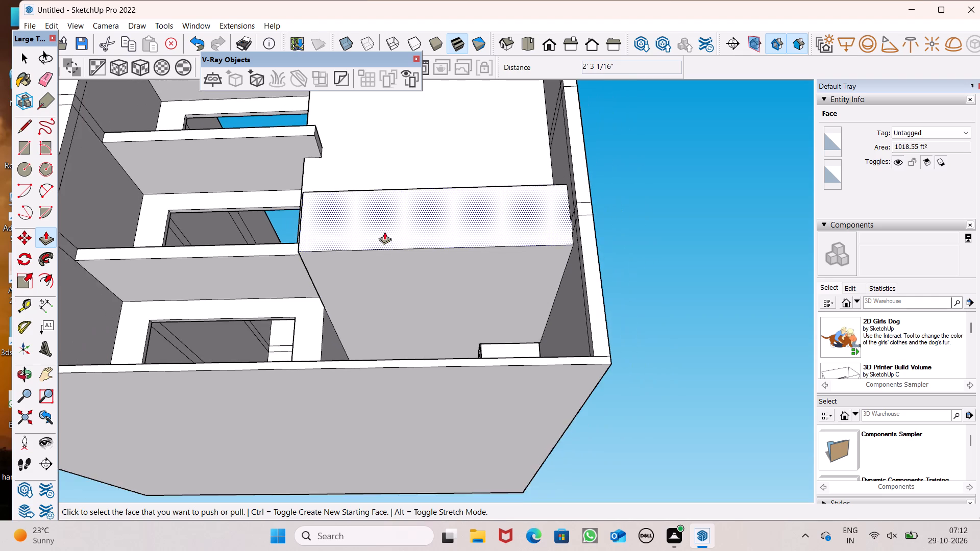
middle_drag(401, 246, 509, 350)
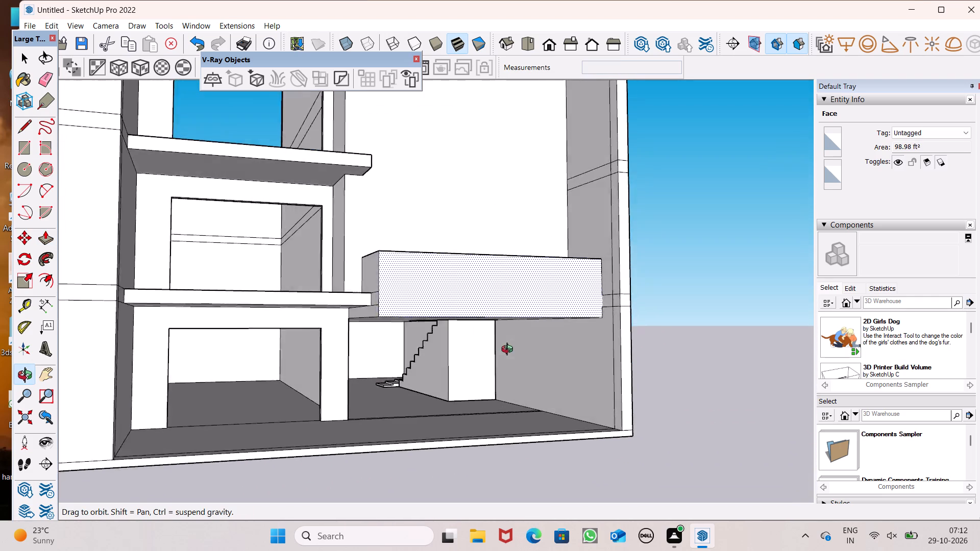
middle_drag(509, 350, 647, 411)
key(space)
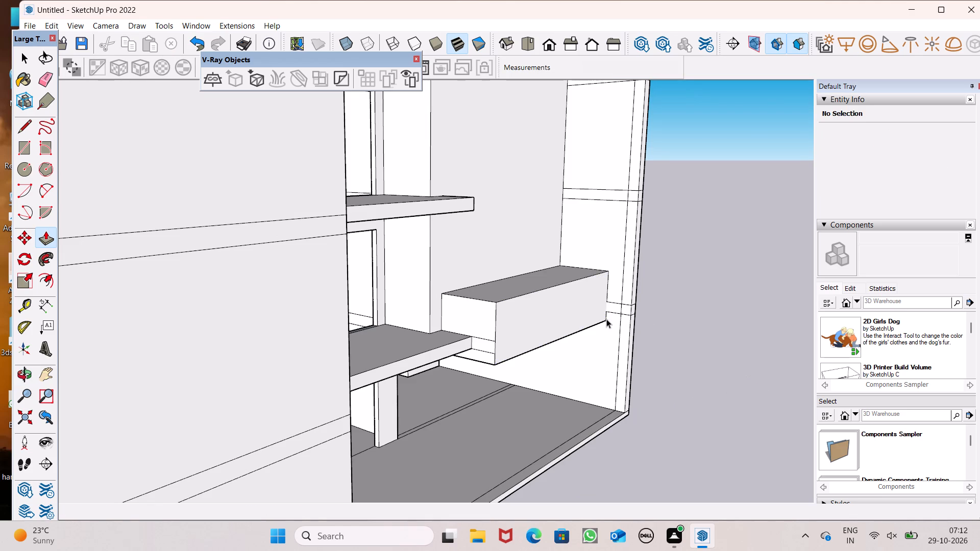
Erase the two leftover horizontal edges on the box's end face beside the slab.
scroll(602, 319, up, 6)
middle_drag(517, 320, 562, 309)
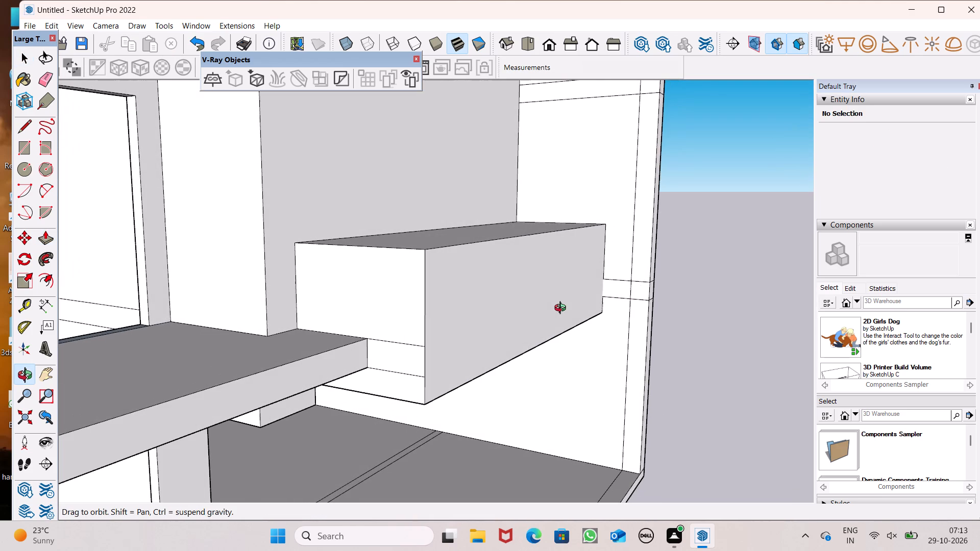
middle_drag(562, 309, 614, 324)
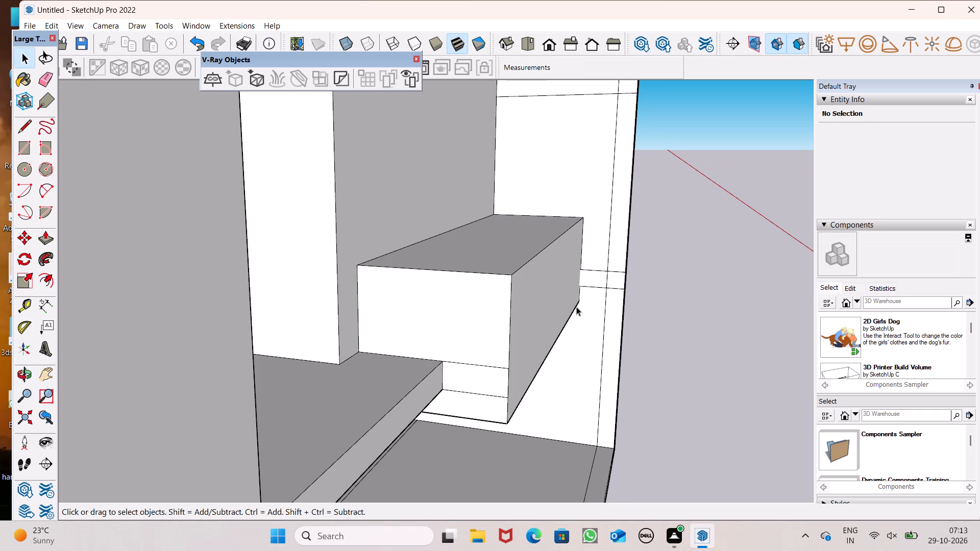
click(37, 80)
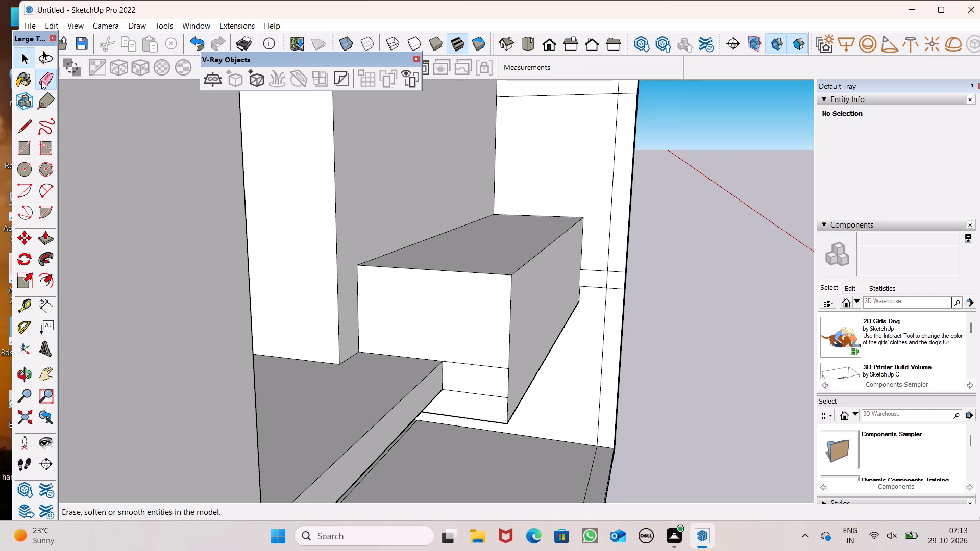
scroll(534, 386, up, 5)
drag(424, 331, 435, 393)
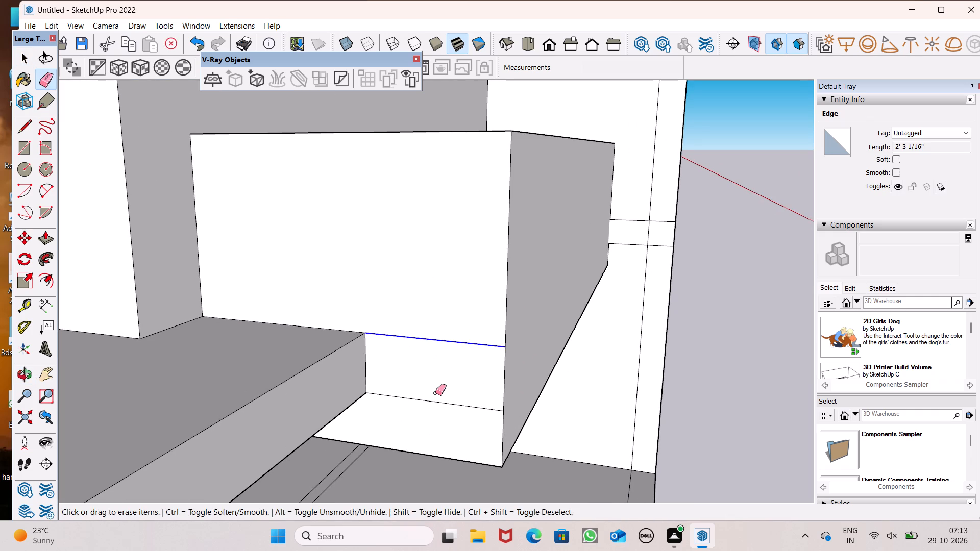
drag(435, 393, 422, 403)
Examine the projecting box up close and within the whole building from several sides.
scroll(412, 315, down, 6)
middle_drag(409, 330, 264, 330)
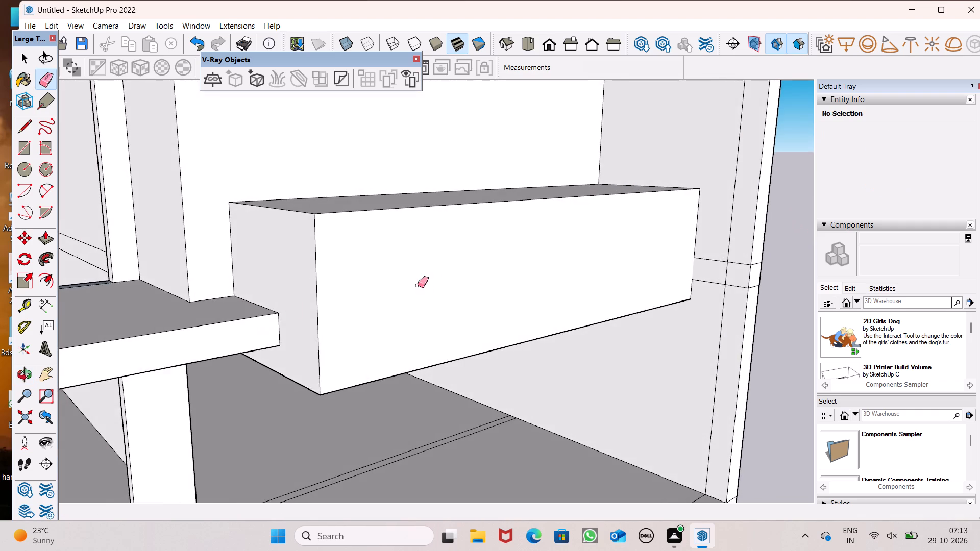
scroll(426, 284, down, 4)
middle_drag(472, 312, 341, 283)
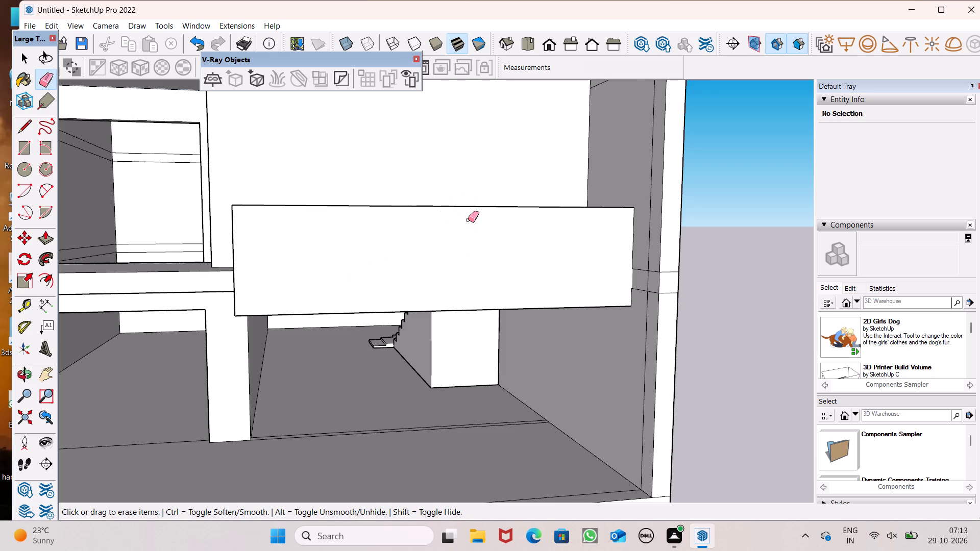
scroll(469, 219, down, 6)
middle_drag(479, 218, 430, 327)
scroll(466, 280, down, 7)
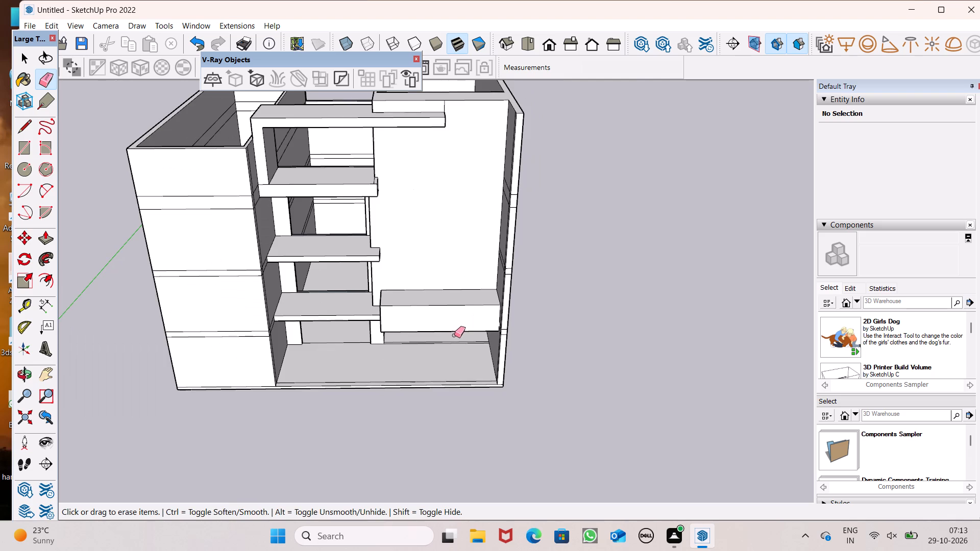
scroll(454, 335, down, 2)
middle_drag(481, 317, 437, 315)
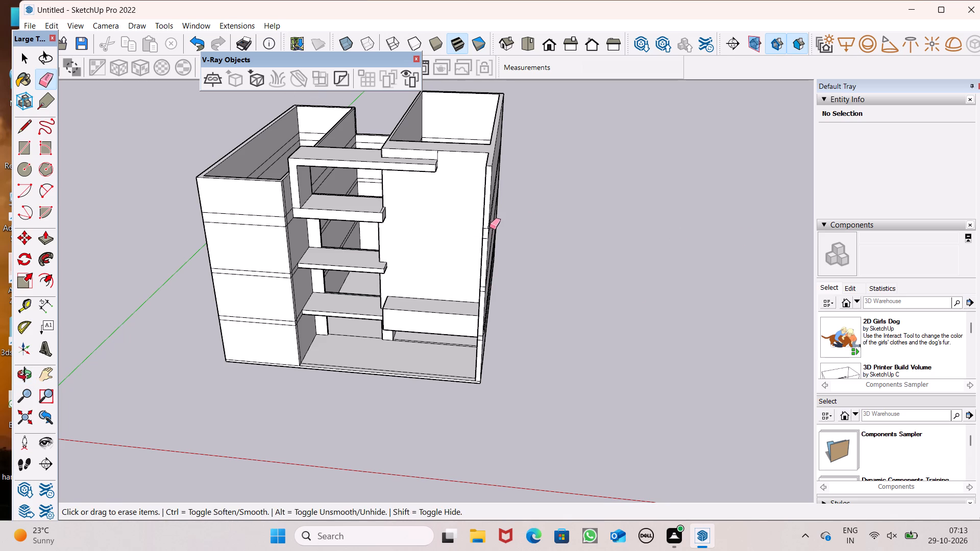
scroll(379, 246, down, 2)
middle_drag(381, 270, 324, 195)
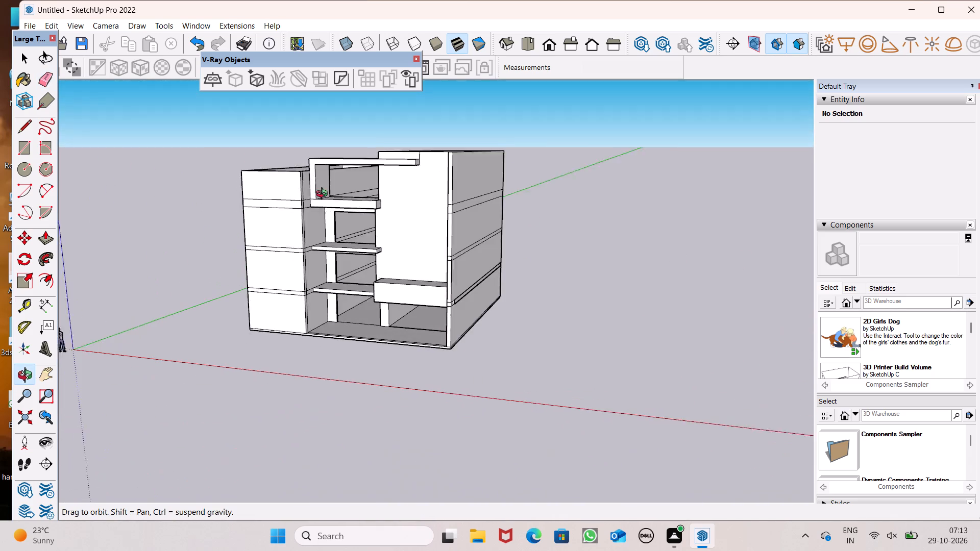
middle_drag(324, 195, 314, 193)
middle_drag(377, 329, 653, 283)
scroll(497, 304, up, 2)
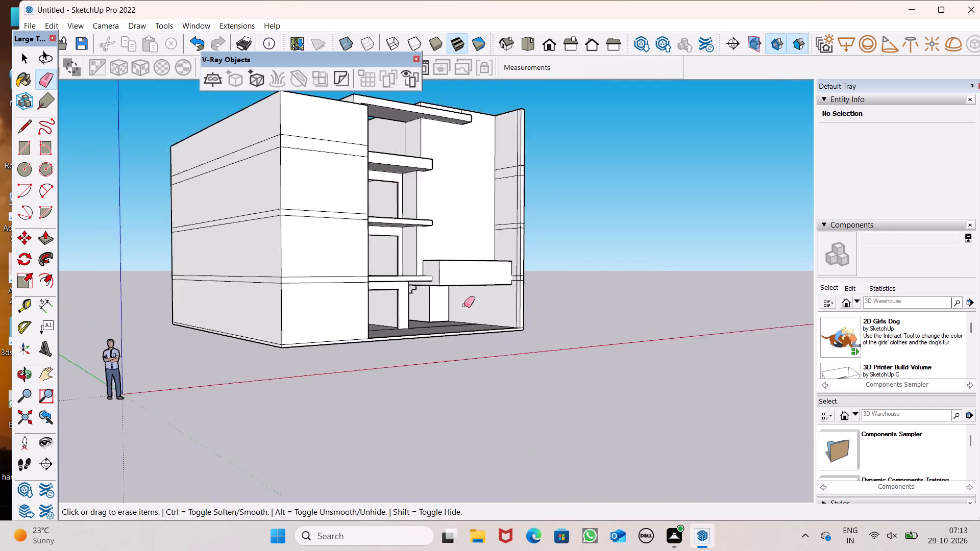
Push the projecting box's front face back toward the wall by 1' 5 7/8", and by a further 5/16".
scroll(464, 305, up, 5)
scroll(398, 251, up, 6)
middle_drag(428, 277, 484, 357)
scroll(428, 277, up, 1)
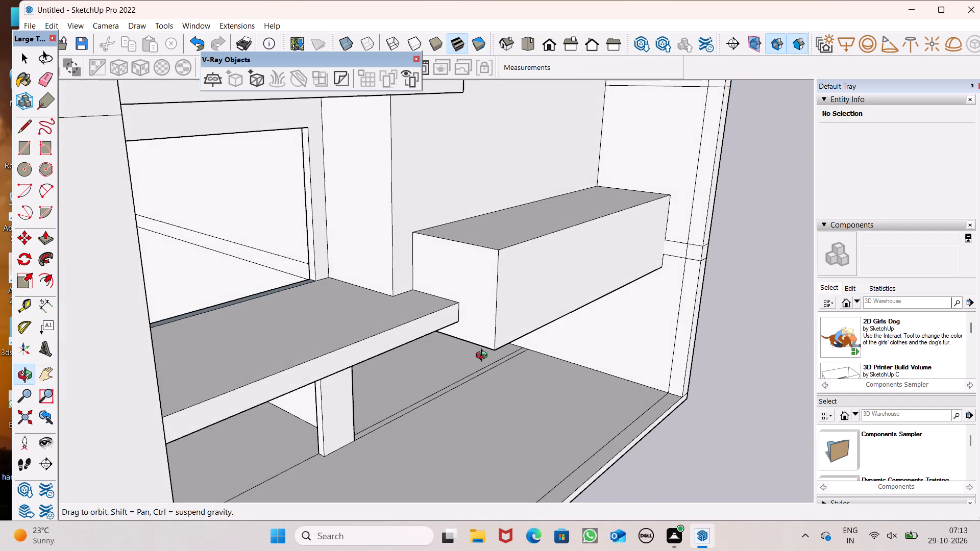
middle_drag(484, 357, 485, 357)
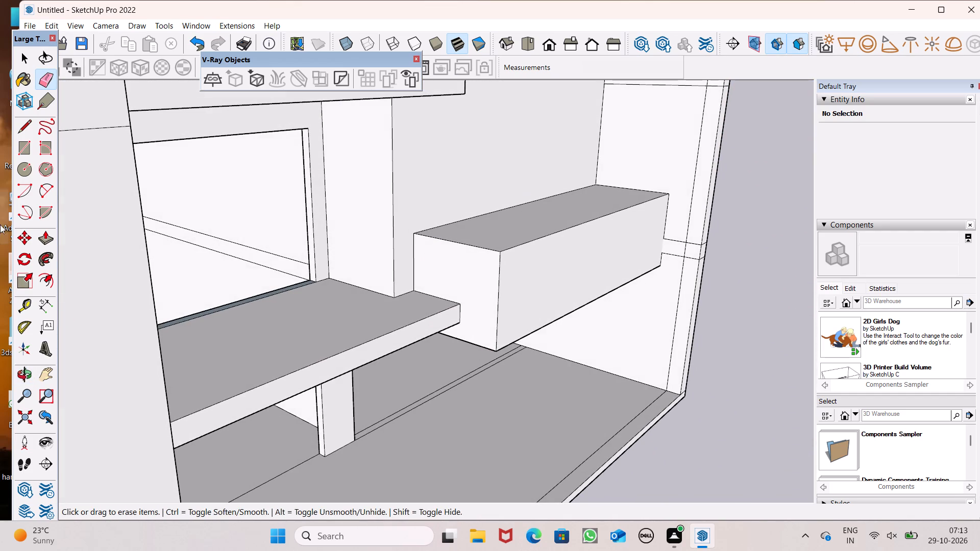
click(46, 242)
scroll(374, 243, up, 4)
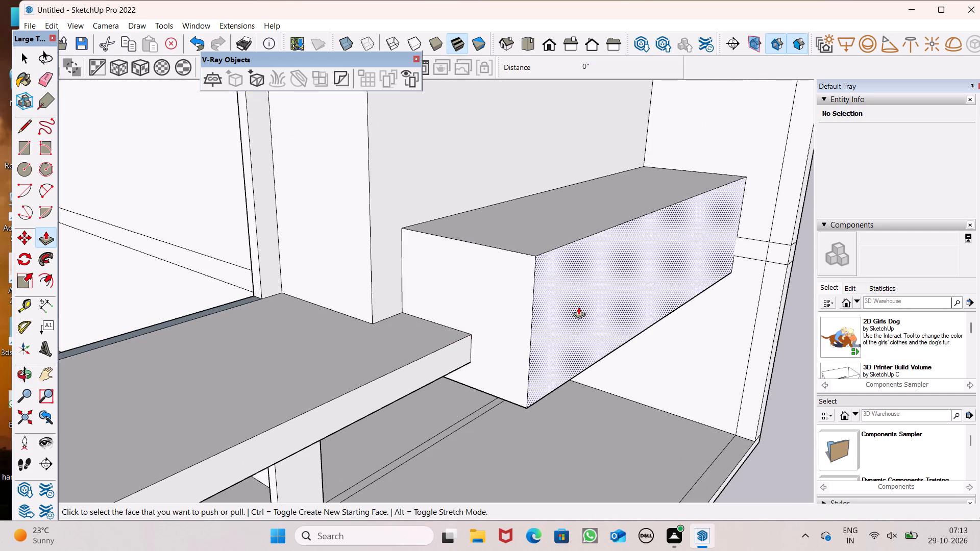
drag(575, 314, 519, 348)
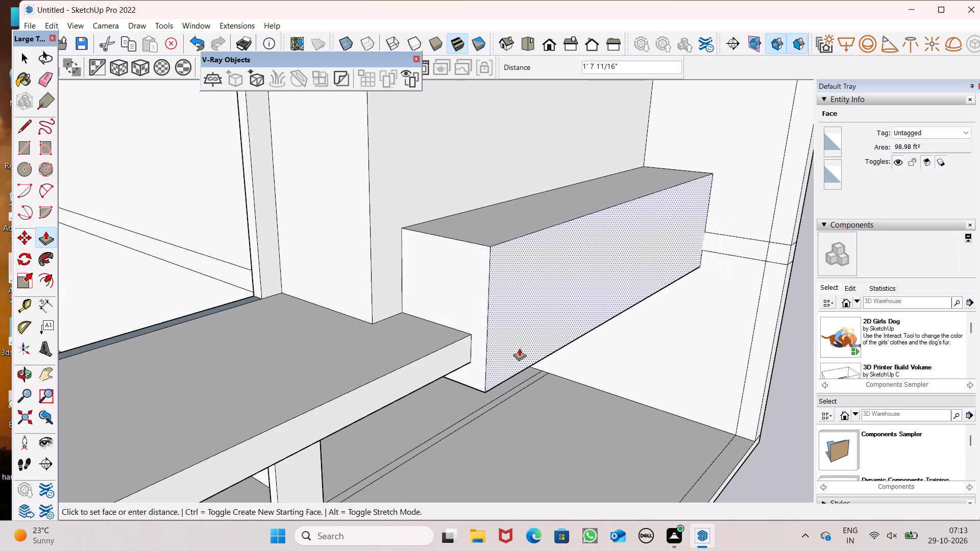
drag(519, 348, 522, 348)
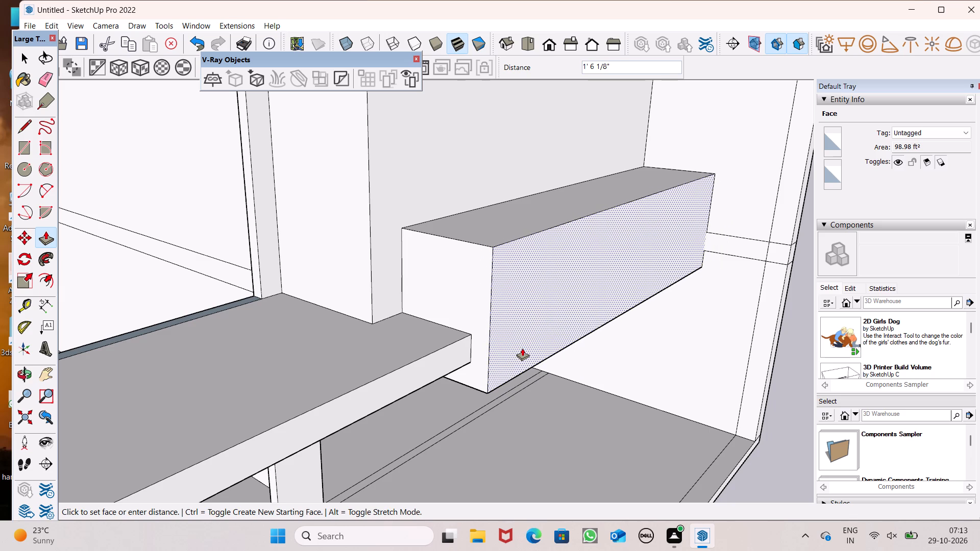
drag(522, 348, 523, 348)
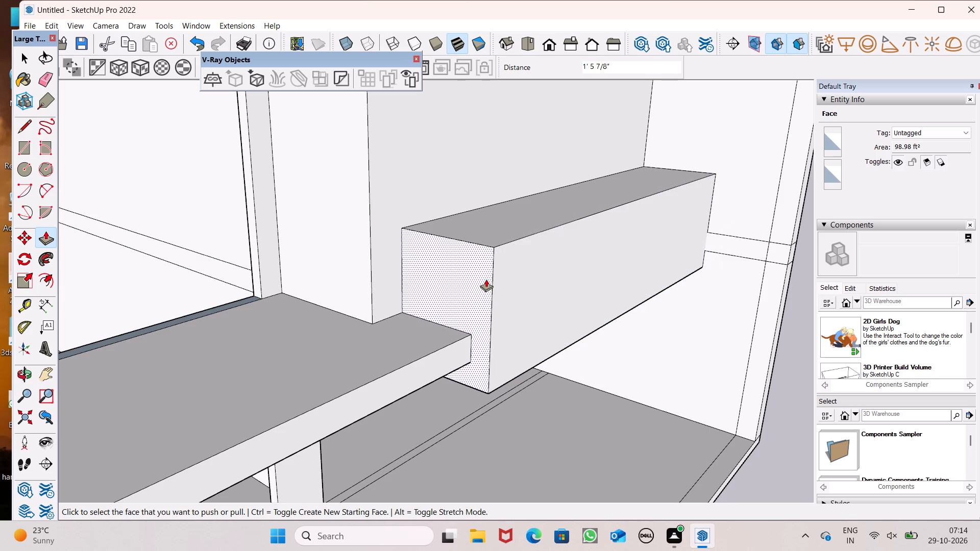
click(499, 345)
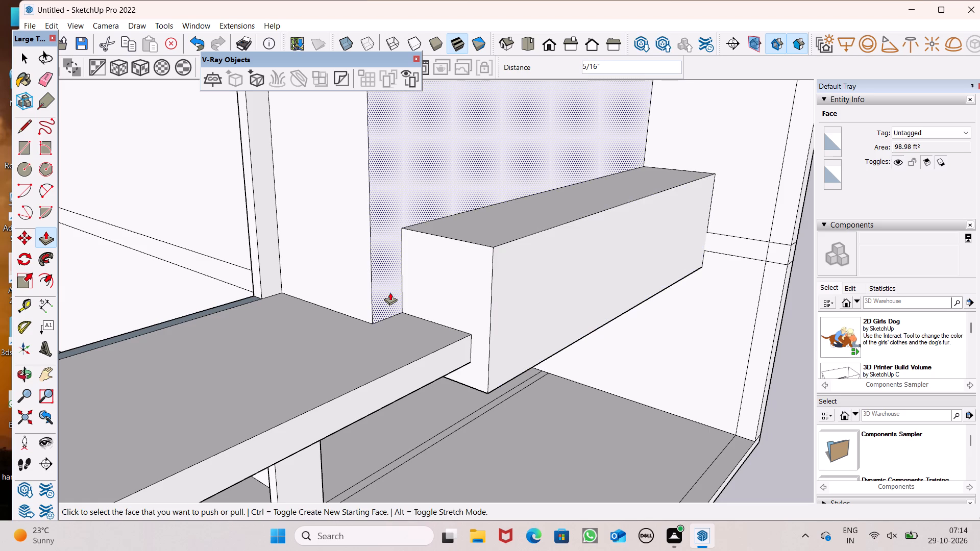
key(space)
Examine the shortened box beside the balcony slab and within the whole building from below, from the front and from above.
scroll(428, 288, down, 2)
middle_drag(478, 326, 461, 240)
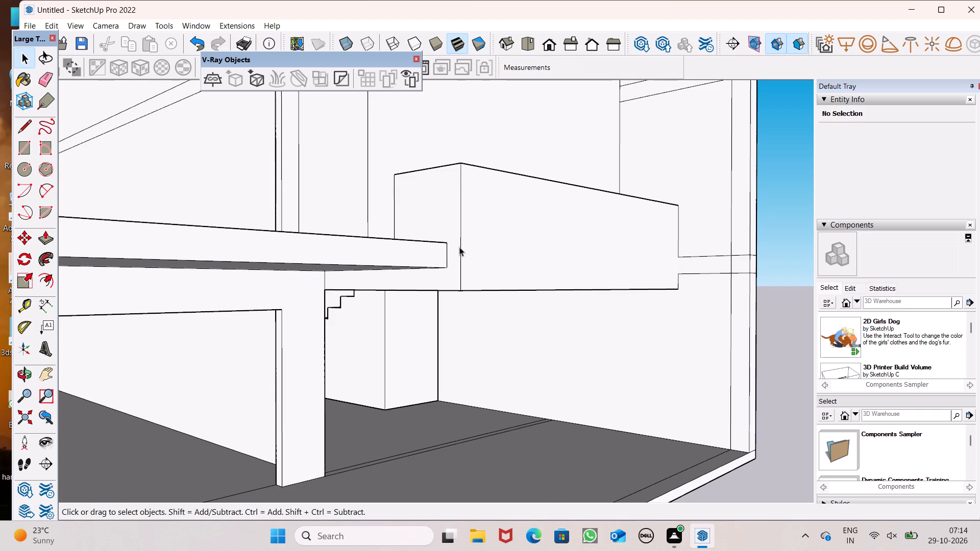
scroll(459, 247, down, 1)
middle_drag(509, 269, 390, 327)
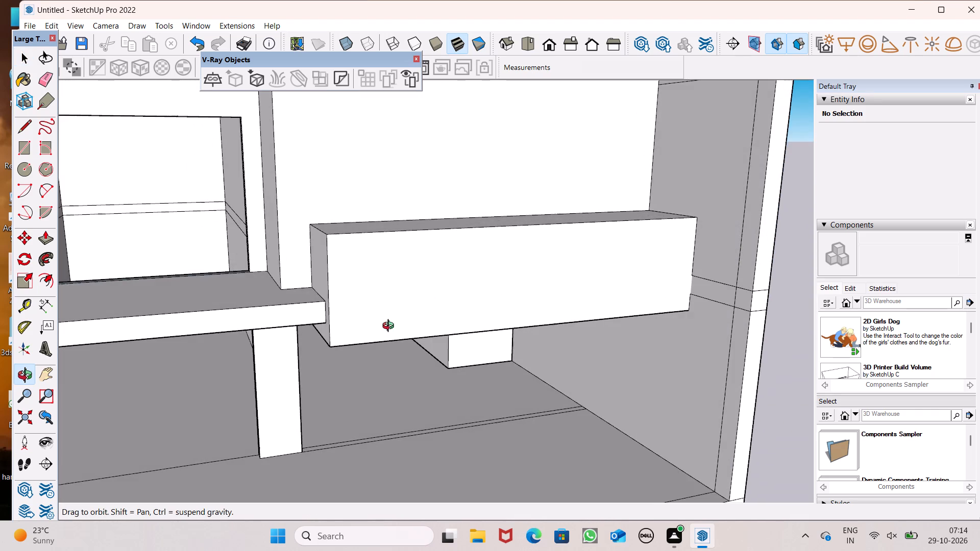
middle_drag(390, 327, 388, 328)
scroll(445, 323, down, 12)
middle_drag(451, 330, 340, 363)
scroll(340, 363, up, 1)
scroll(428, 324, down, 2)
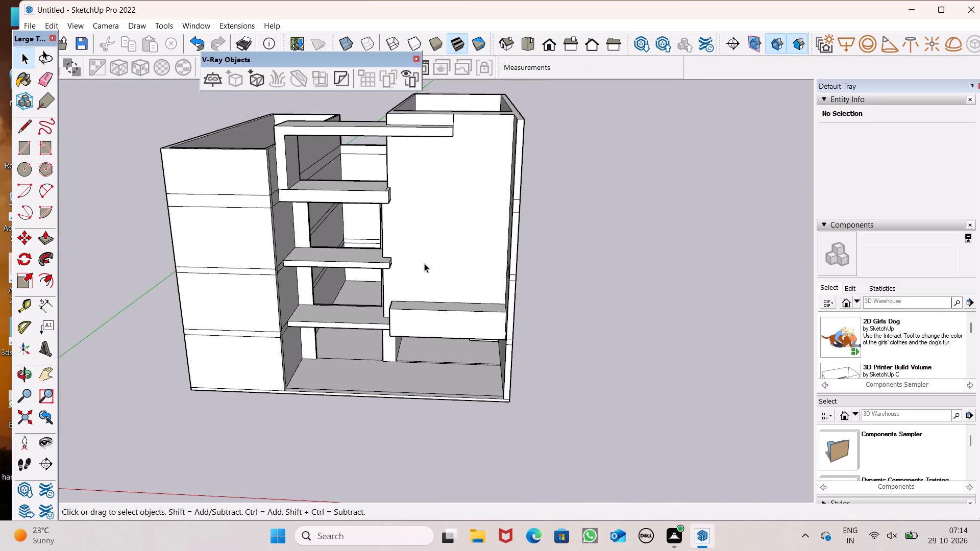
middle_drag(424, 259, 458, 173)
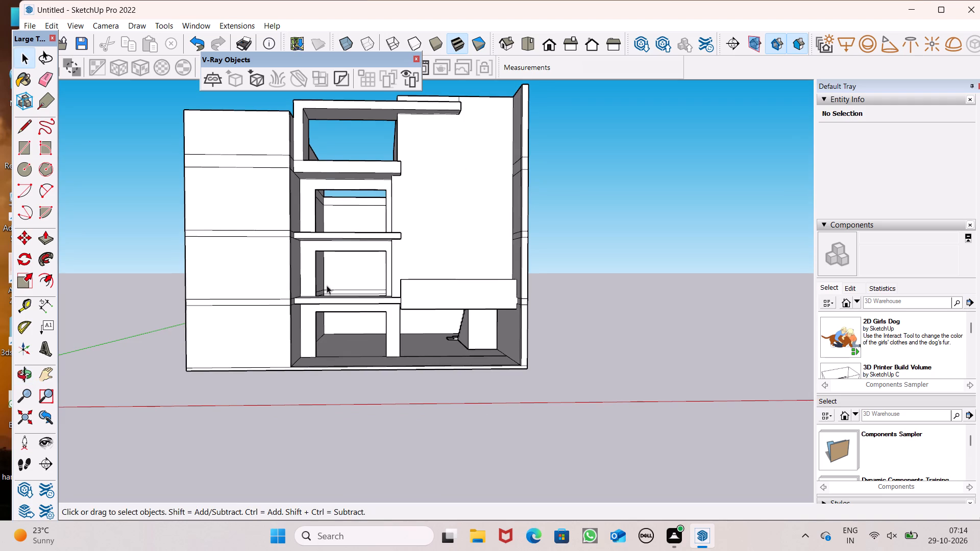
middle_drag(381, 327, 403, 440)
scroll(406, 460, up, 1)
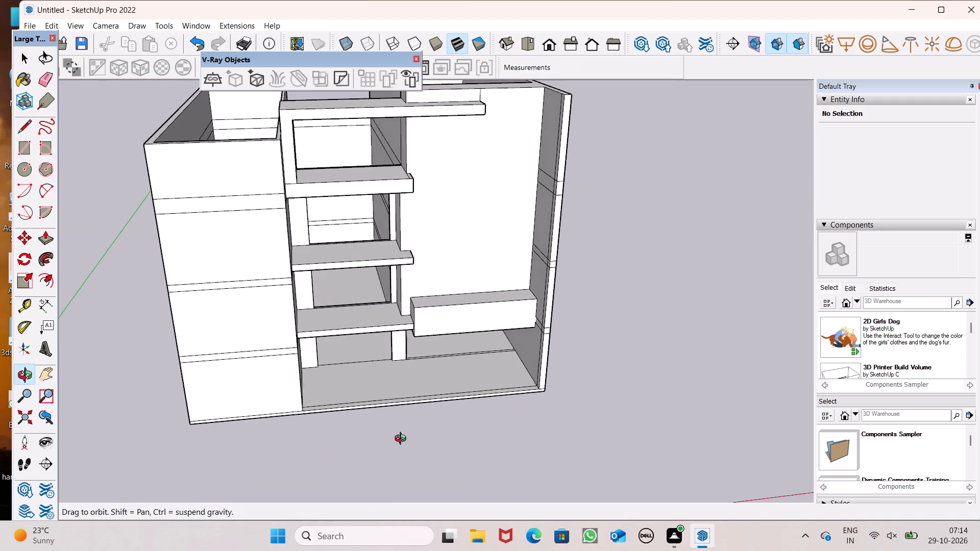
middle_drag(403, 440, 366, 498)
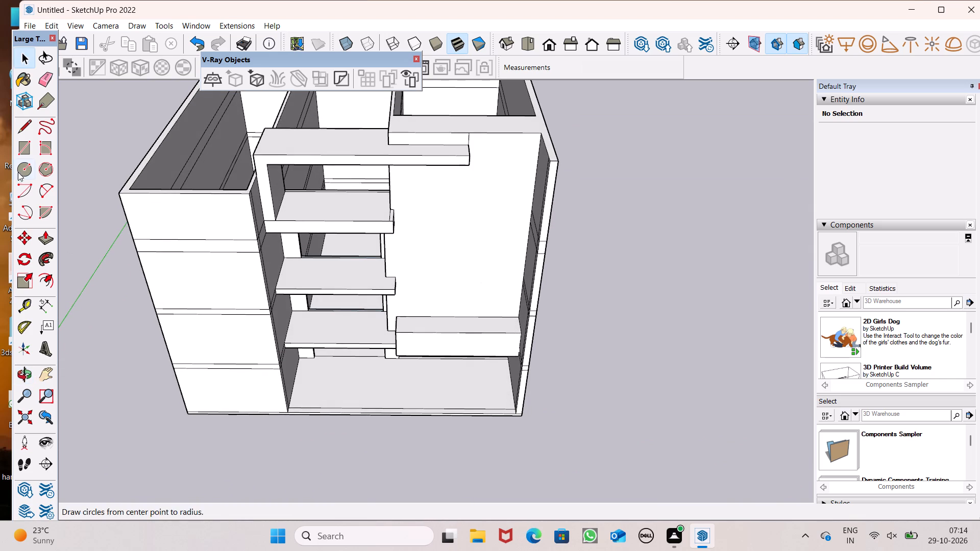
Draw a vertical line of 31' 7 11/16" from the box's top rear corner beside the balcony up to the large wall's top edge.
click(21, 128)
scroll(294, 395, up, 6)
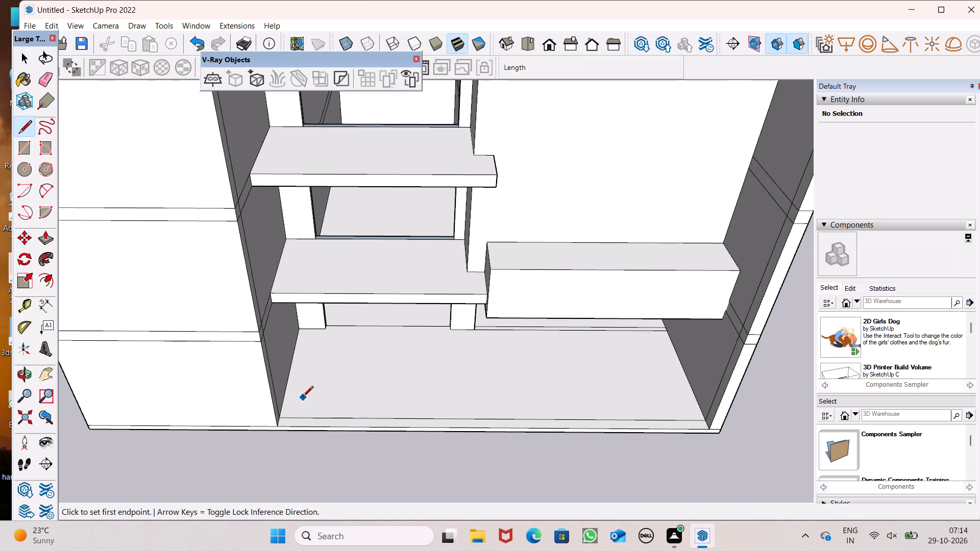
scroll(329, 383, up, 6)
scroll(344, 370, down, 7)
scroll(506, 240, up, 2)
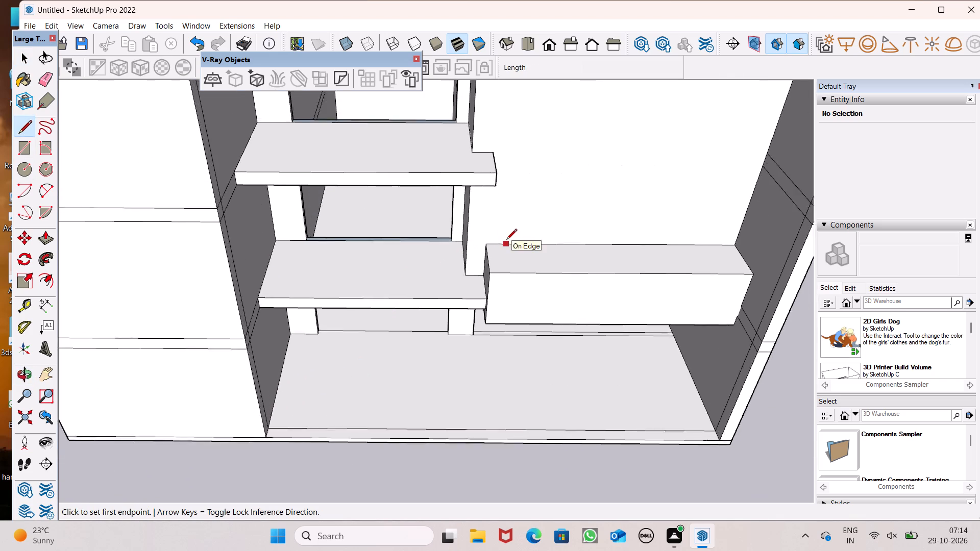
scroll(506, 240, up, 1)
click(486, 243)
scroll(507, 161, down, 7)
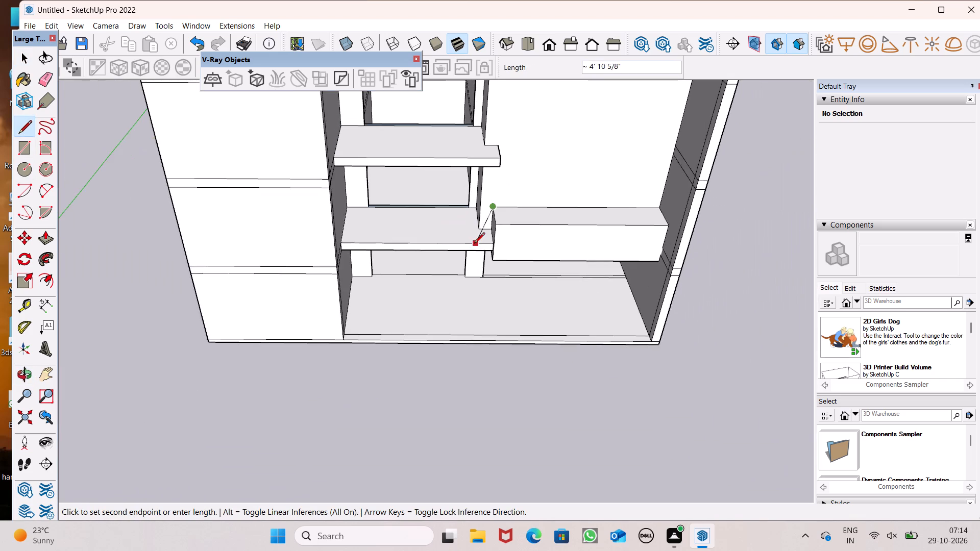
scroll(474, 244, down, 7)
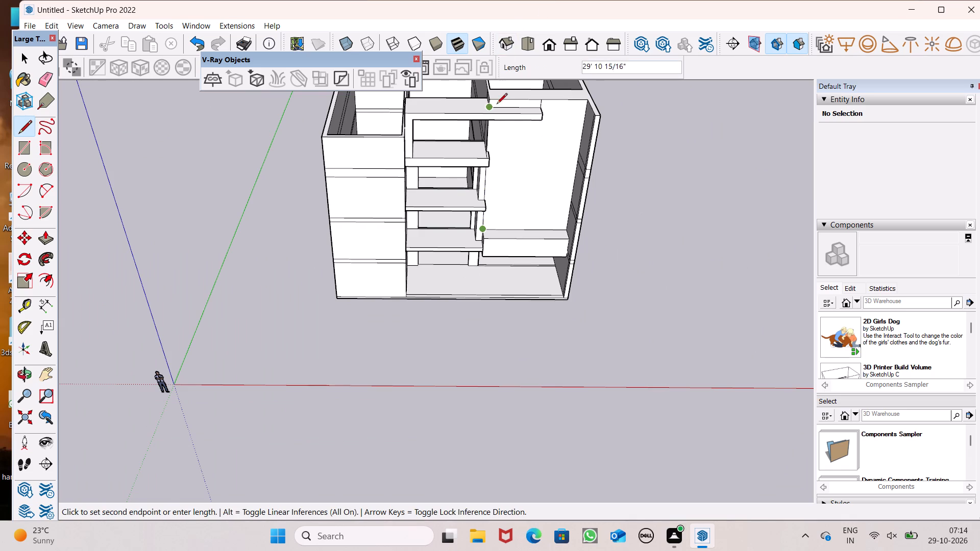
scroll(499, 101, up, 13)
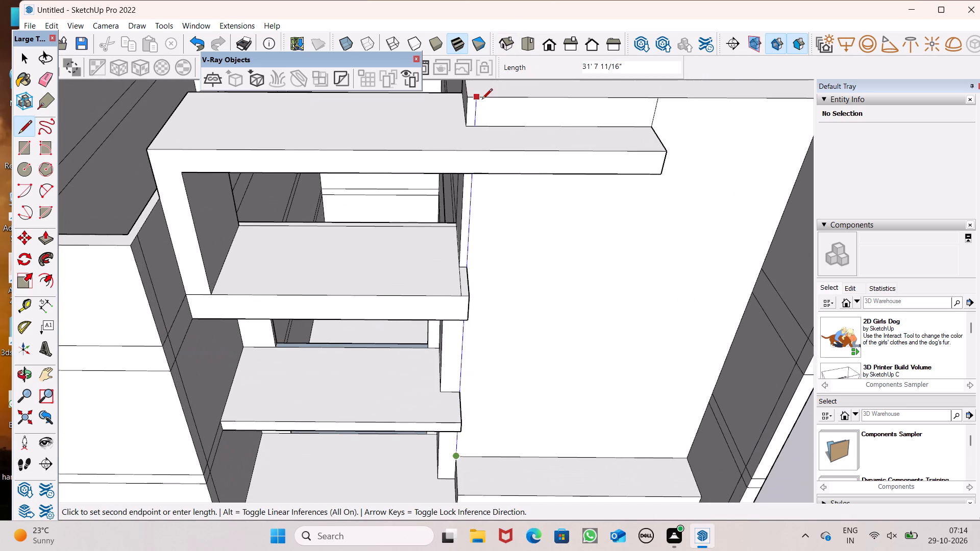
middle_drag(512, 161, 509, 161)
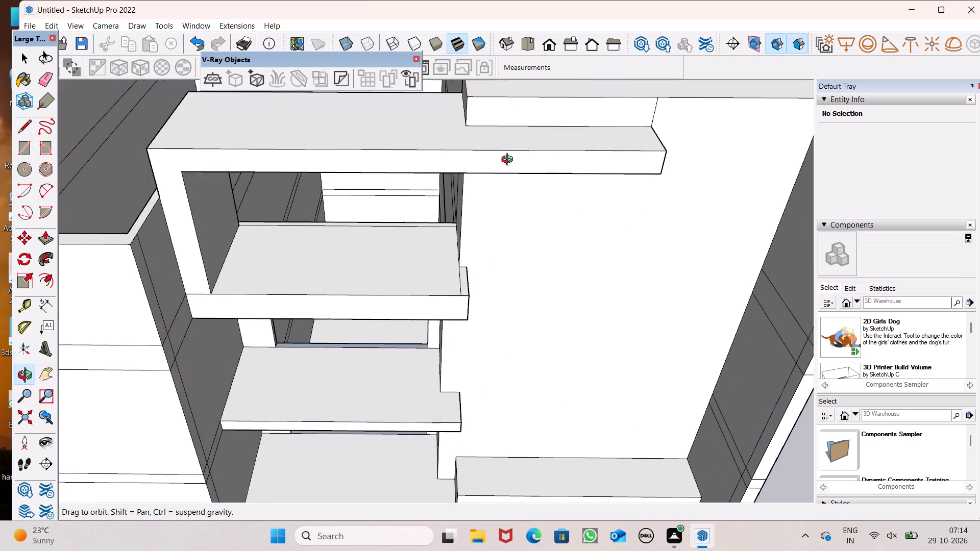
middle_drag(509, 161, 427, 57)
scroll(426, 58, up, 1)
scroll(579, 335, down, 5)
middle_drag(600, 348, 654, 317)
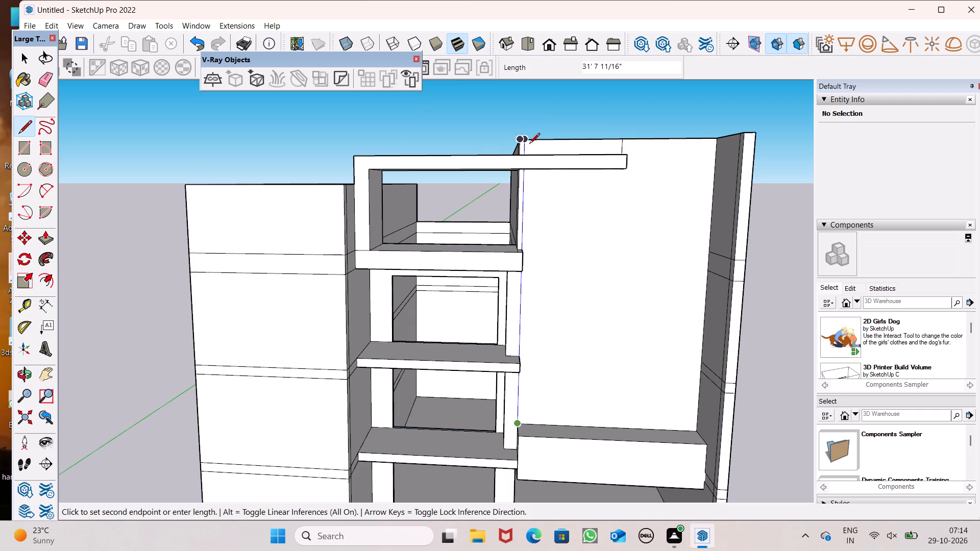
click(529, 144)
middle_drag(558, 317, 598, 358)
key(space)
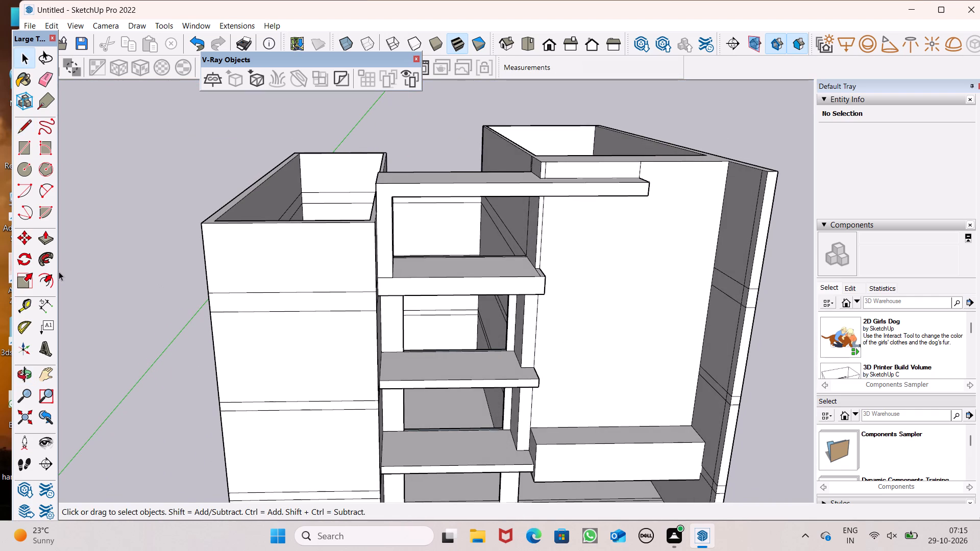
Push/Pull the large wall's side face between the roof slab and the top balcony slab toward the opening by about 1'.
click(47, 237)
scroll(204, 312, up, 1)
middle_drag(208, 317, 240, 357)
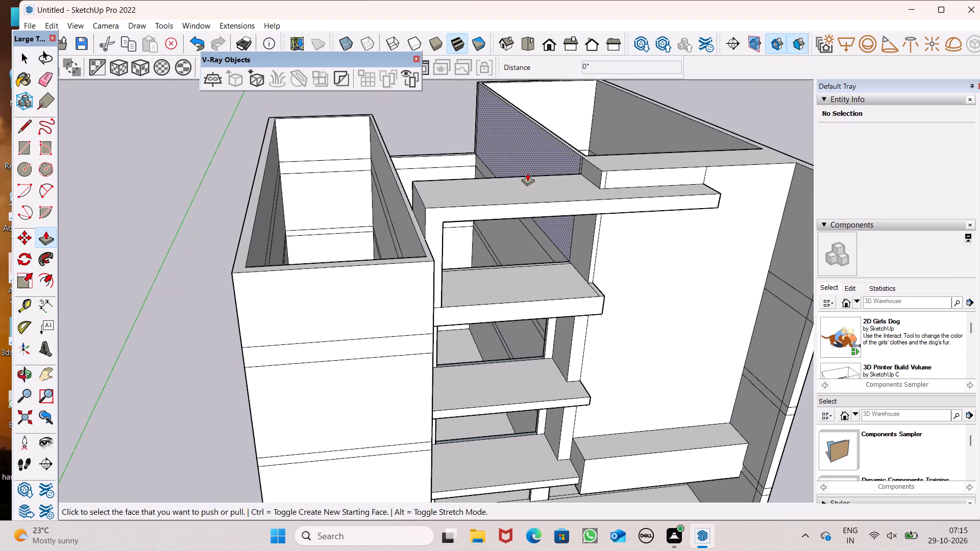
scroll(589, 252, up, 7)
middle_drag(634, 292, 570, 231)
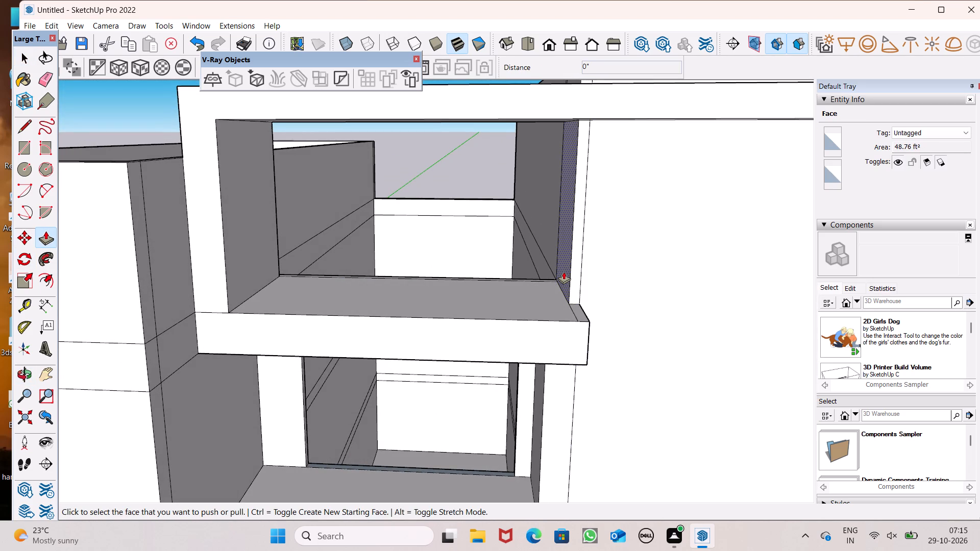
drag(563, 271, 541, 400)
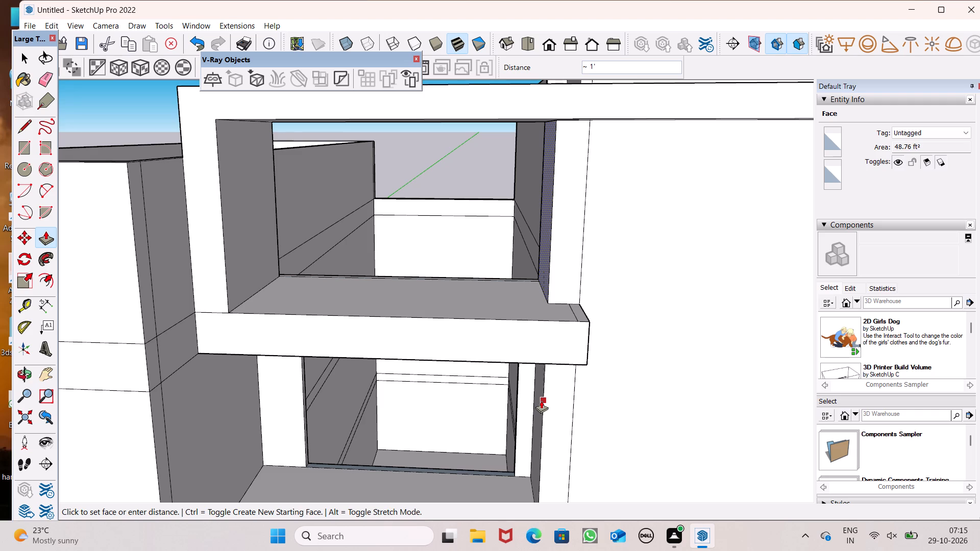
drag(541, 400, 544, 408)
Push/Pull the large wall's short side face above the roof slab outward by about 1', in line with the part below.
scroll(503, 413, down, 9)
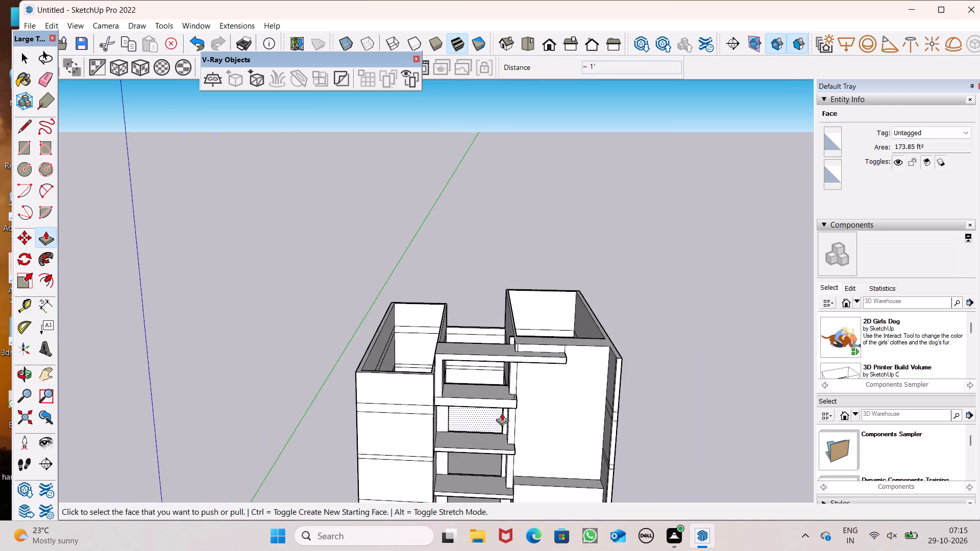
middle_drag(514, 419, 500, 327)
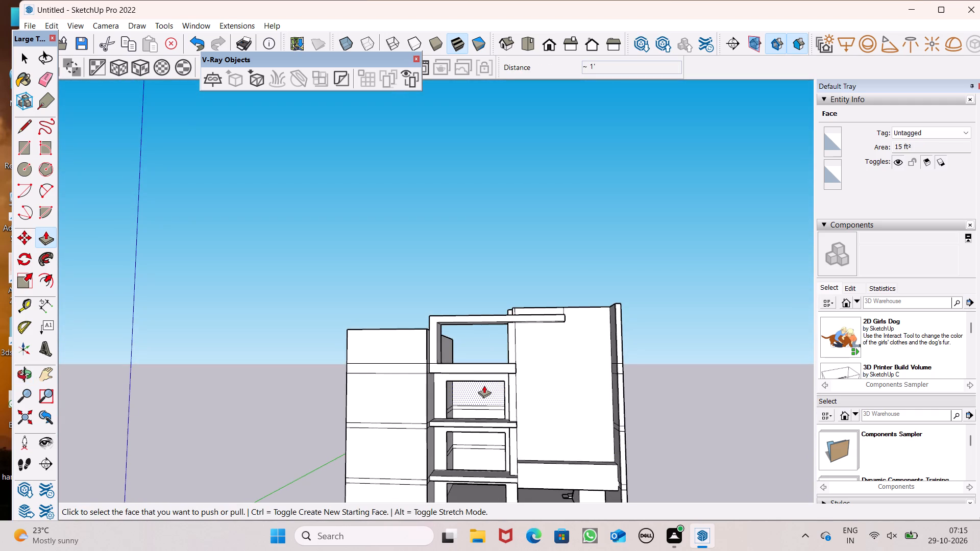
scroll(520, 264, up, 7)
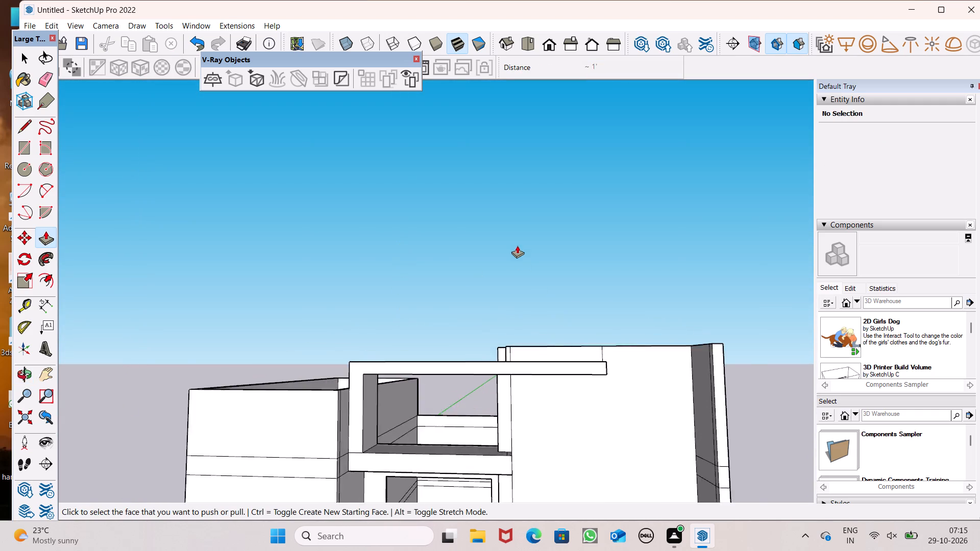
scroll(516, 240, down, 5)
middle_drag(520, 288, 553, 498)
scroll(527, 388, up, 6)
middle_drag(522, 342, 568, 209)
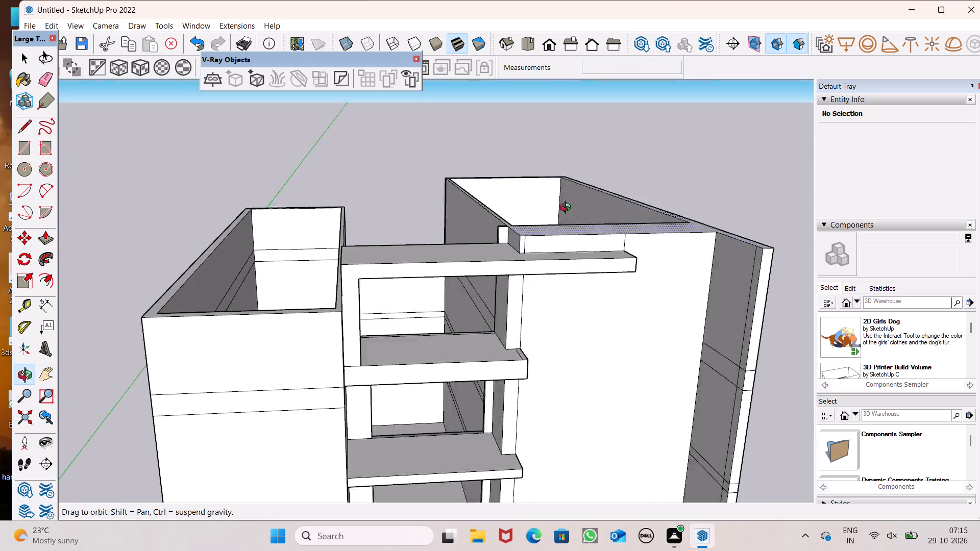
middle_drag(568, 209, 580, 218)
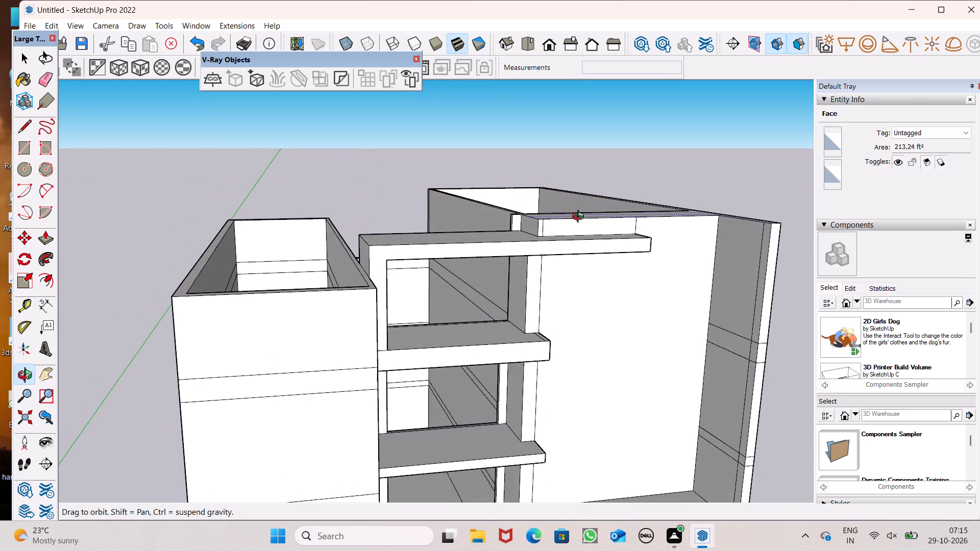
middle_drag(580, 218, 541, 232)
scroll(541, 232, up, 1)
scroll(494, 259, up, 1)
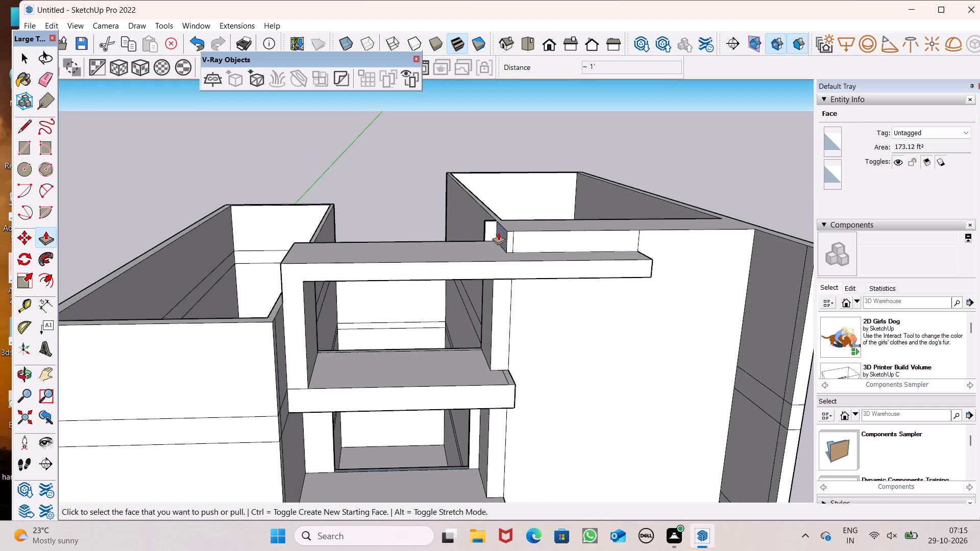
drag(502, 236, 494, 301)
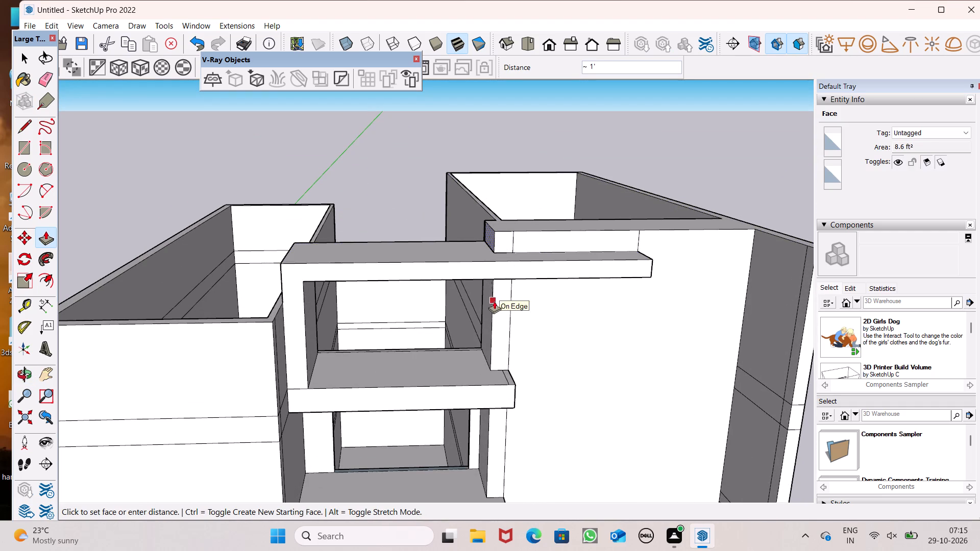
Push/Pull the large wall's side face just above the lowest balcony slab, beside the box, by 1' 11".
scroll(486, 263, down, 5)
scroll(522, 292, down, 2)
scroll(547, 332, up, 1)
middle_drag(547, 331, 520, 285)
middle_click(514, 297)
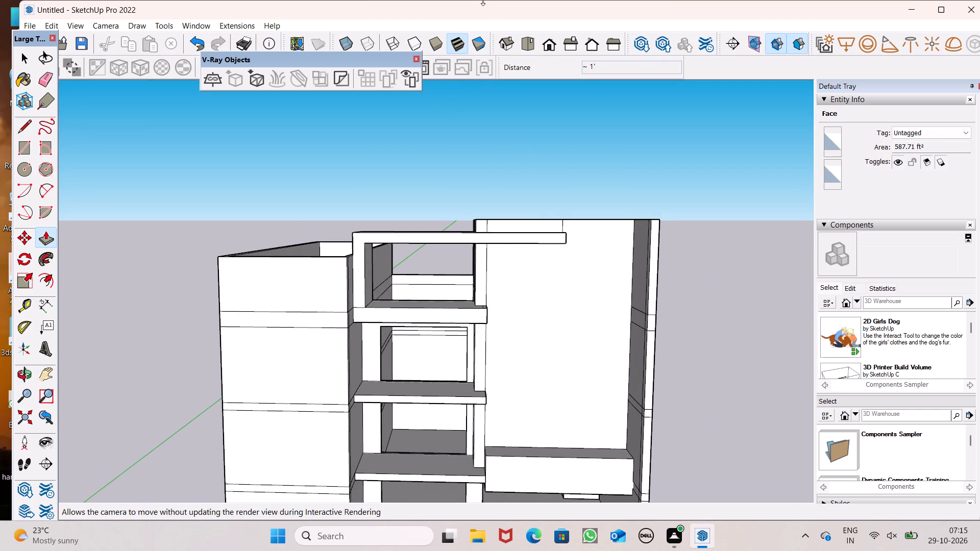
scroll(452, 174, down, 6)
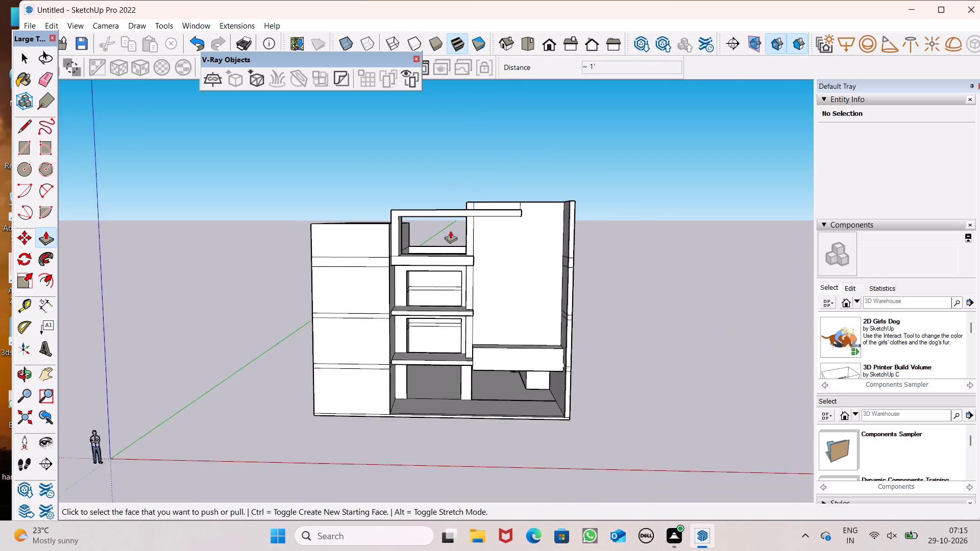
middle_drag(423, 316, 388, 446)
scroll(388, 445, up, 8)
scroll(478, 344, down, 5)
middle_drag(492, 324, 453, 364)
scroll(474, 341, up, 5)
drag(482, 330, 484, 336)
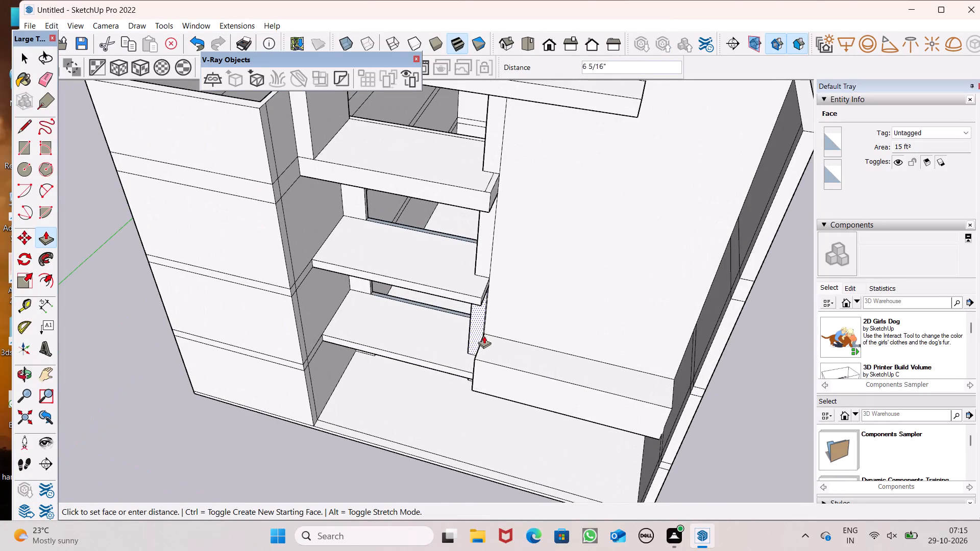
drag(484, 336, 484, 344)
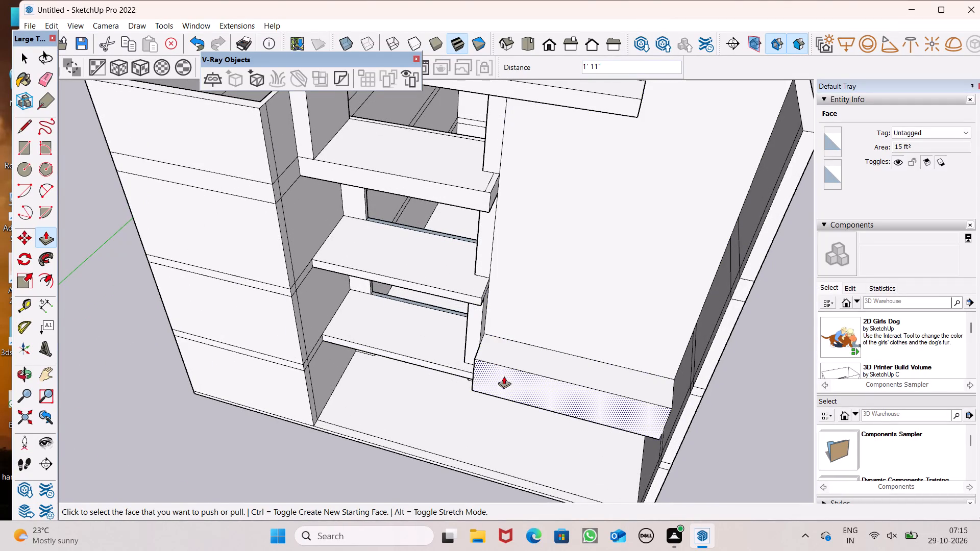
Push/Pull the large wall's narrow front faces beside the opening, just below and just above the top balcony slab, forward by 1' 11".
middle_drag(504, 376, 426, 363)
scroll(460, 269, up, 4)
drag(460, 277, 457, 329)
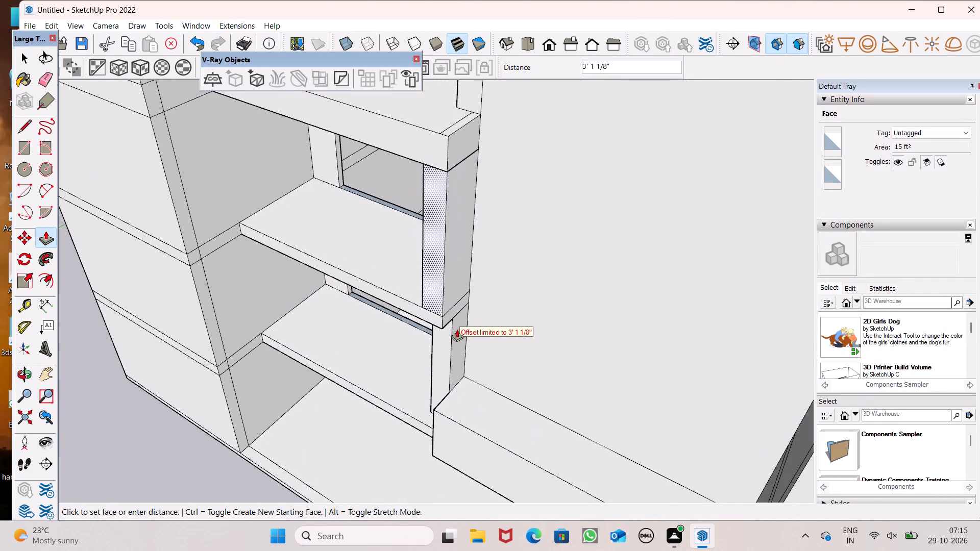
drag(457, 329, 453, 339)
scroll(469, 407, down, 5)
scroll(479, 254, up, 5)
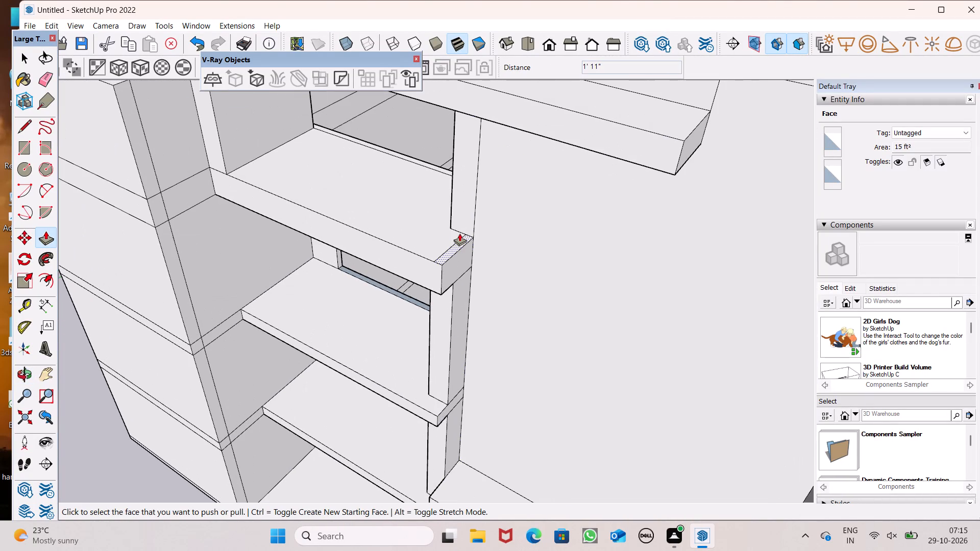
drag(466, 226, 452, 287)
Push/Pull the large wall's short narrow front face above the roof slab forward by 1' 11", in line with the strip below.
scroll(452, 295, down, 2)
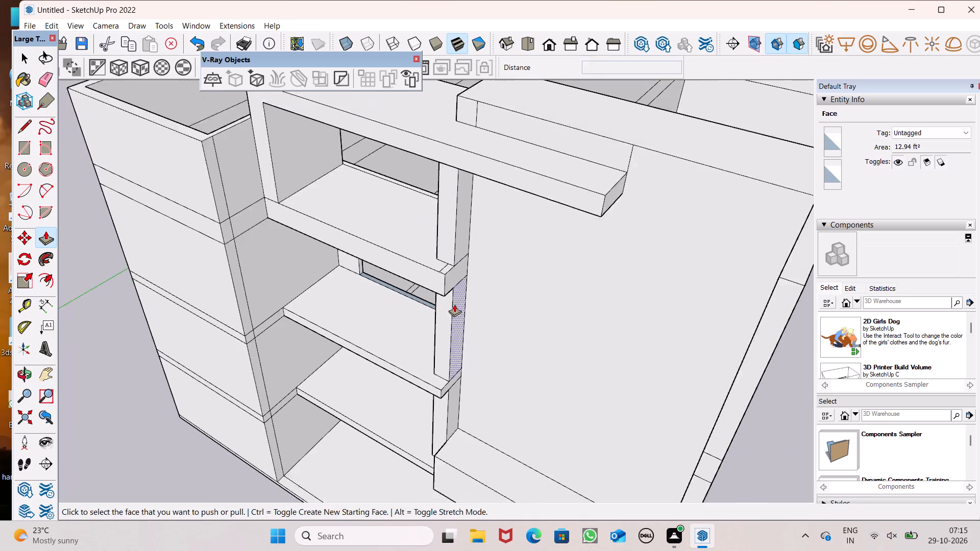
scroll(454, 304, down, 2)
middle_drag(475, 335, 596, 184)
scroll(528, 347, down, 6)
middle_drag(532, 348, 433, 320)
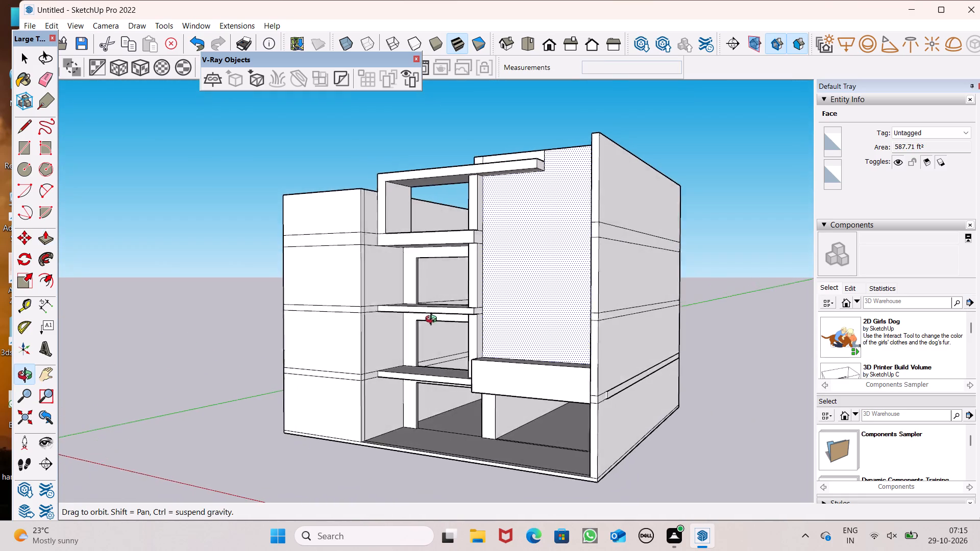
middle_drag(433, 320, 394, 343)
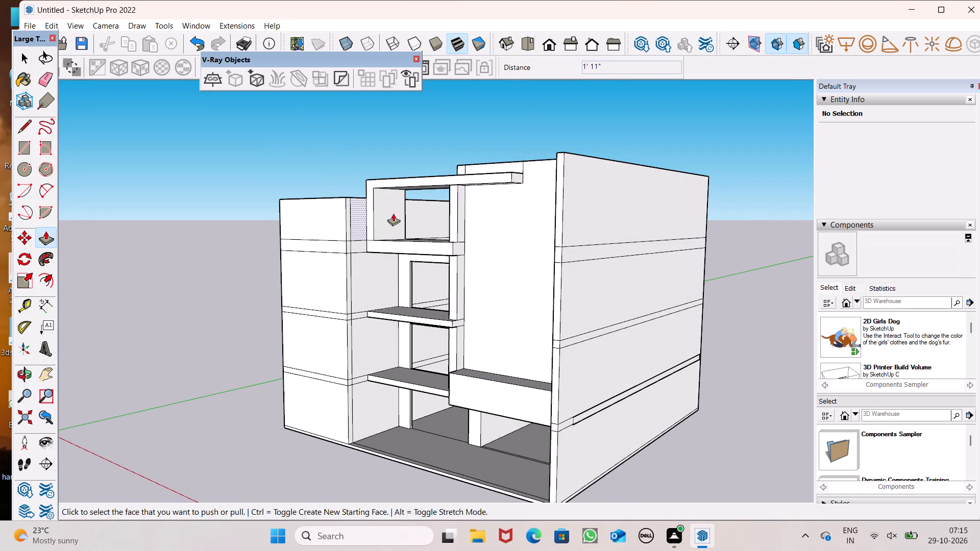
scroll(484, 212, up, 7)
middle_drag(457, 194, 476, 275)
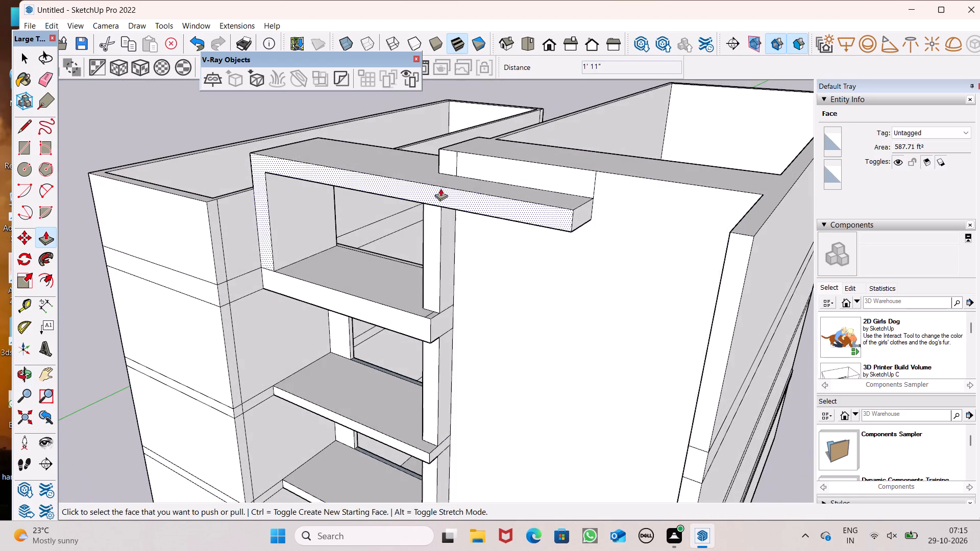
scroll(439, 186, up, 3)
drag(457, 158, 440, 237)
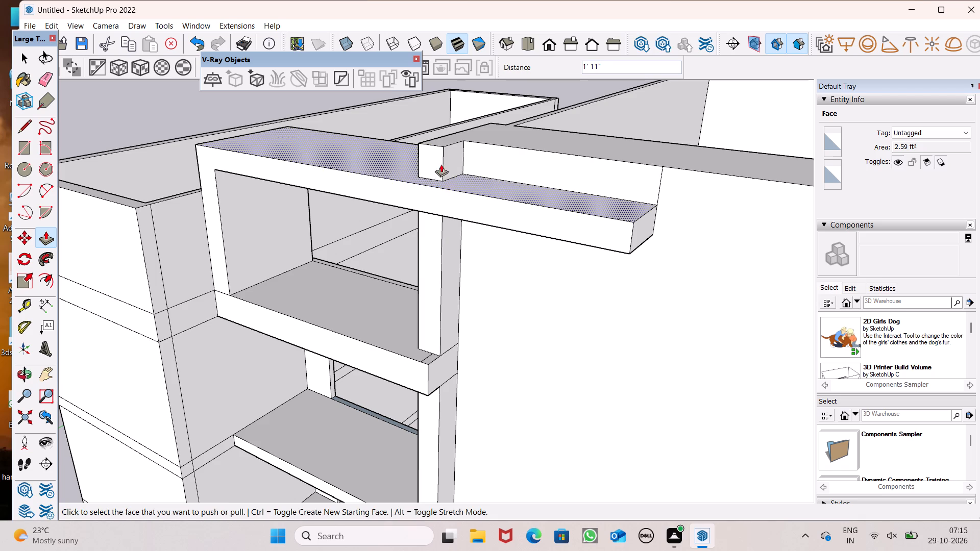
Widen the projecting piece above the roof slab by Push/Pulling its side face 2' 2 9/16" across the large wall.
drag(448, 164, 468, 168)
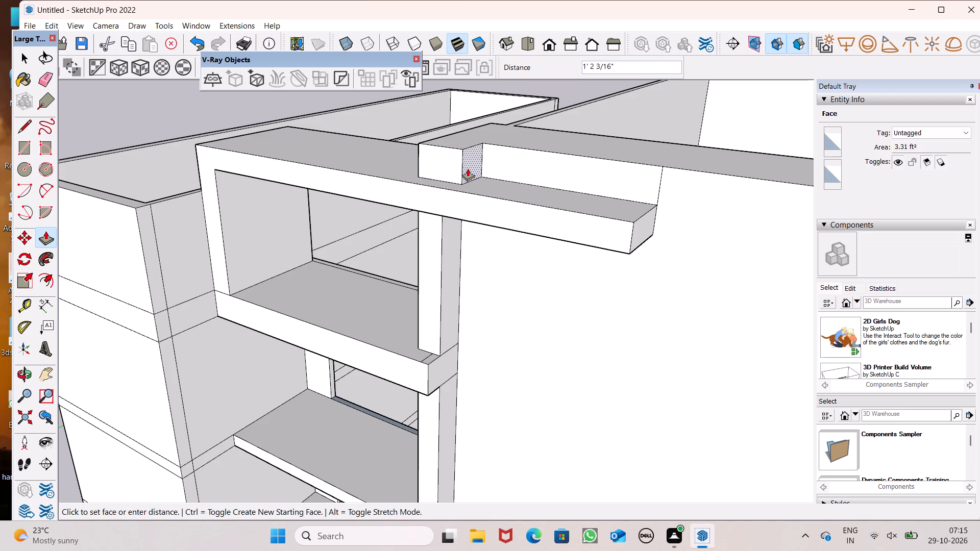
drag(468, 168, 470, 173)
drag(470, 173, 484, 179)
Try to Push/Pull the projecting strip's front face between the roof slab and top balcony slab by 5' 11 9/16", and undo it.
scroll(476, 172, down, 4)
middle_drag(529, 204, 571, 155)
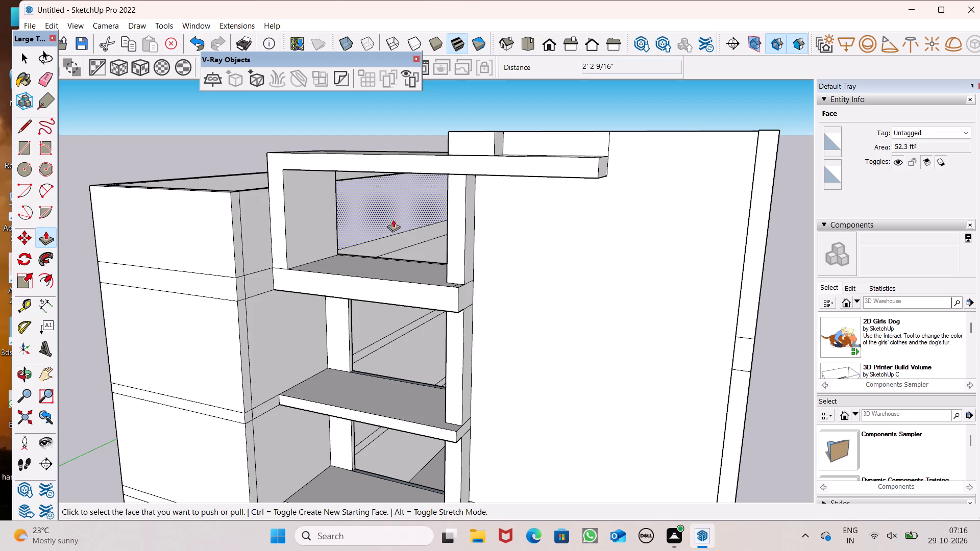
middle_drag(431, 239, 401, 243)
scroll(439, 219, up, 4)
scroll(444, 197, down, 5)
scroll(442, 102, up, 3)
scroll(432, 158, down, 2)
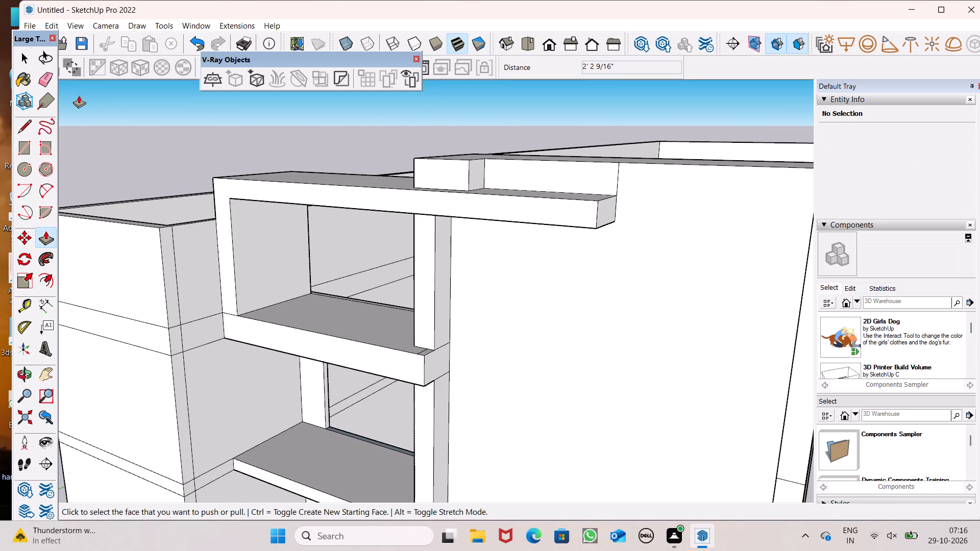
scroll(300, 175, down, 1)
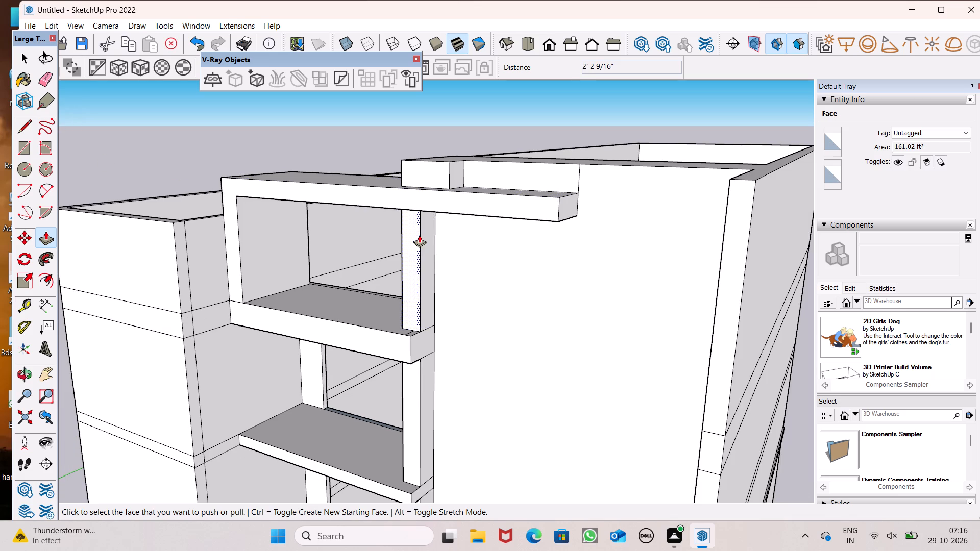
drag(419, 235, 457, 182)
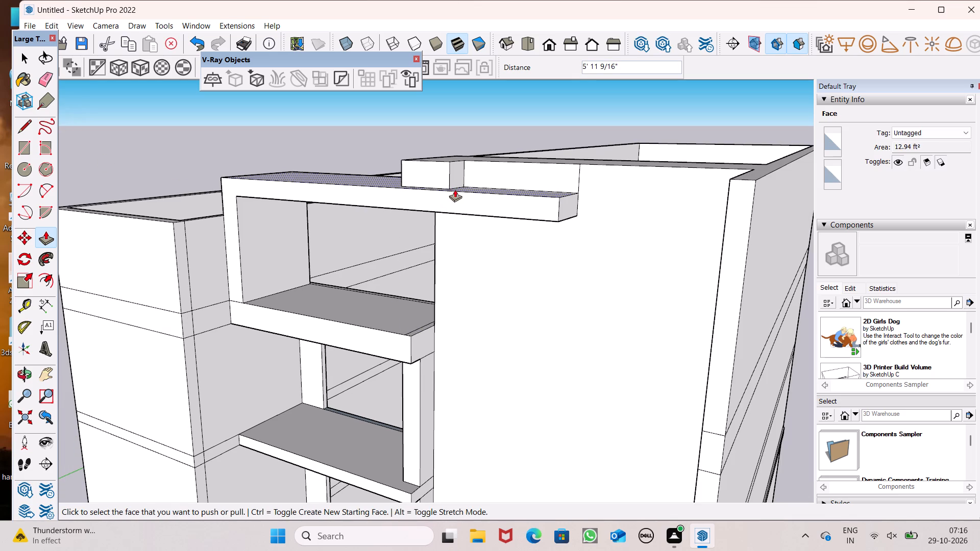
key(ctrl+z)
Push/Pull the side faces of the strips above and below the top balcony slab by 2' 2 9/16", matching the piece above the roof slab.
drag(427, 255, 447, 256)
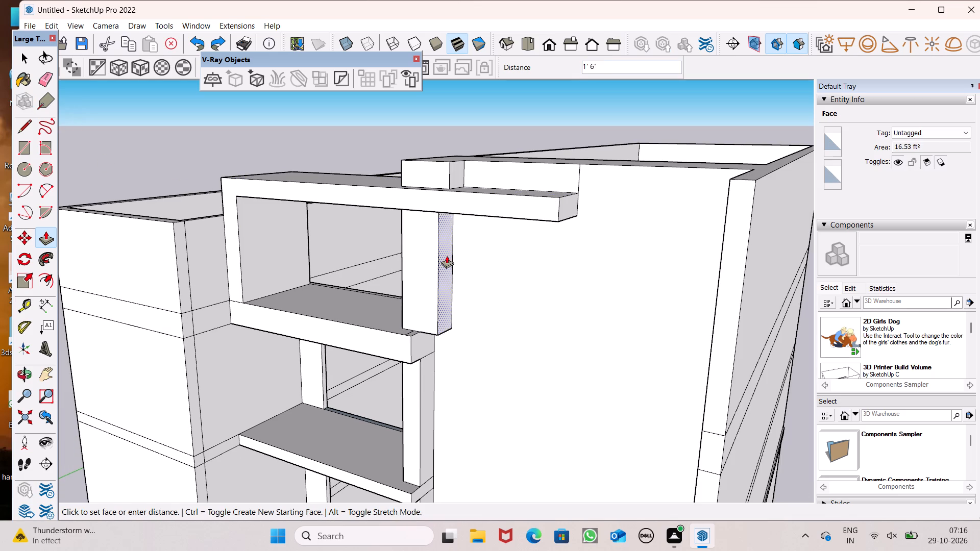
drag(447, 256, 455, 183)
scroll(463, 142, down, 5)
scroll(432, 268, up, 6)
drag(452, 275, 479, 210)
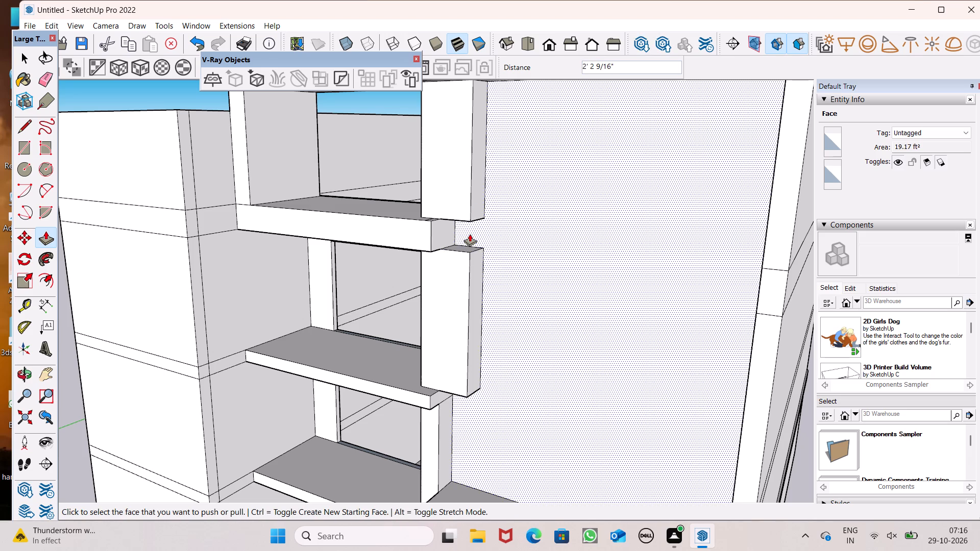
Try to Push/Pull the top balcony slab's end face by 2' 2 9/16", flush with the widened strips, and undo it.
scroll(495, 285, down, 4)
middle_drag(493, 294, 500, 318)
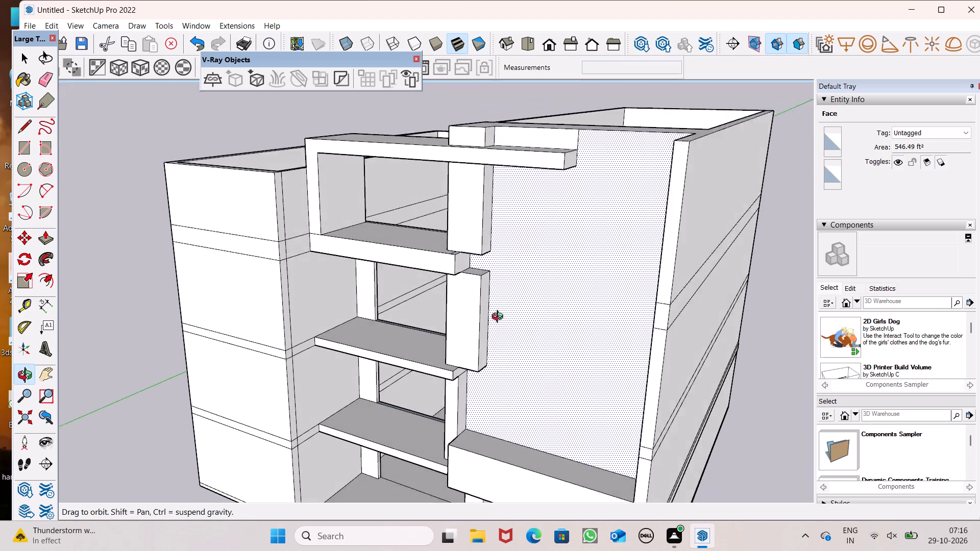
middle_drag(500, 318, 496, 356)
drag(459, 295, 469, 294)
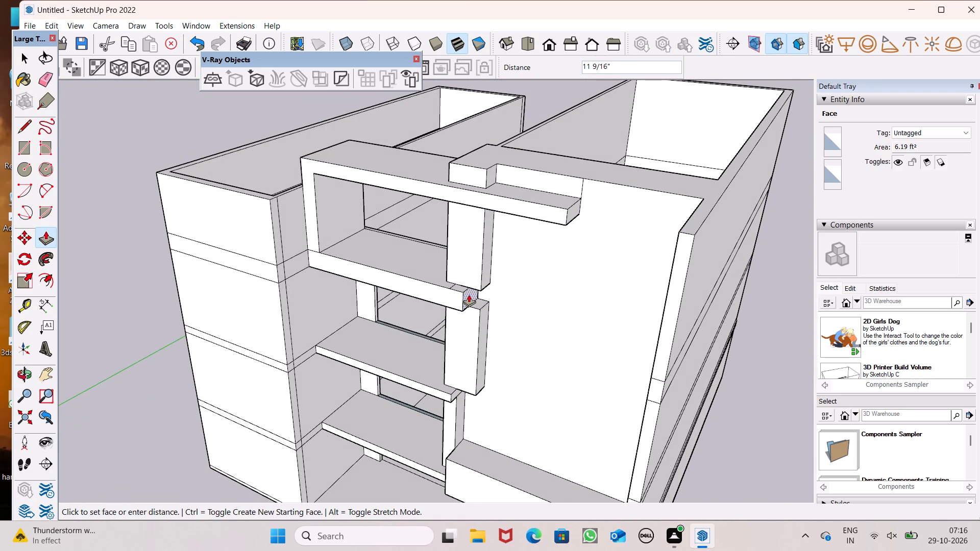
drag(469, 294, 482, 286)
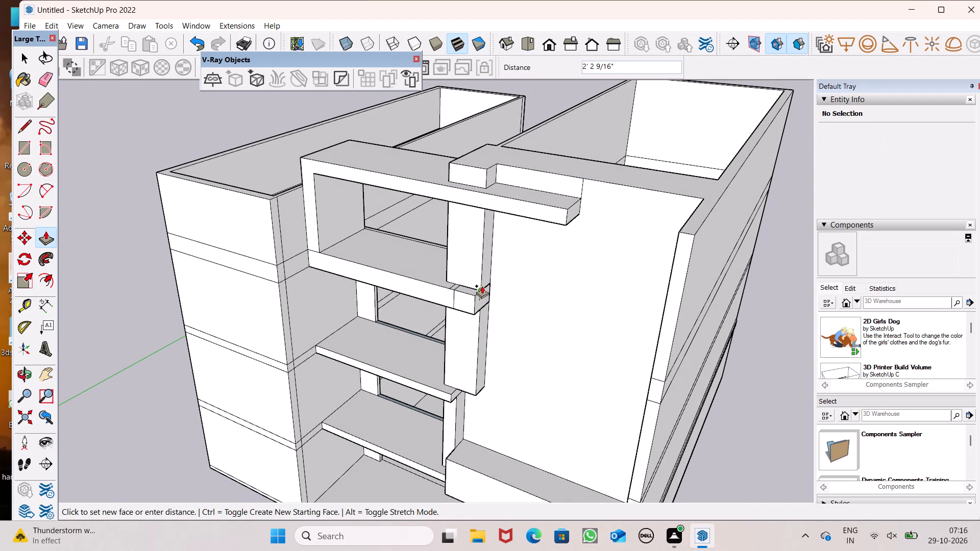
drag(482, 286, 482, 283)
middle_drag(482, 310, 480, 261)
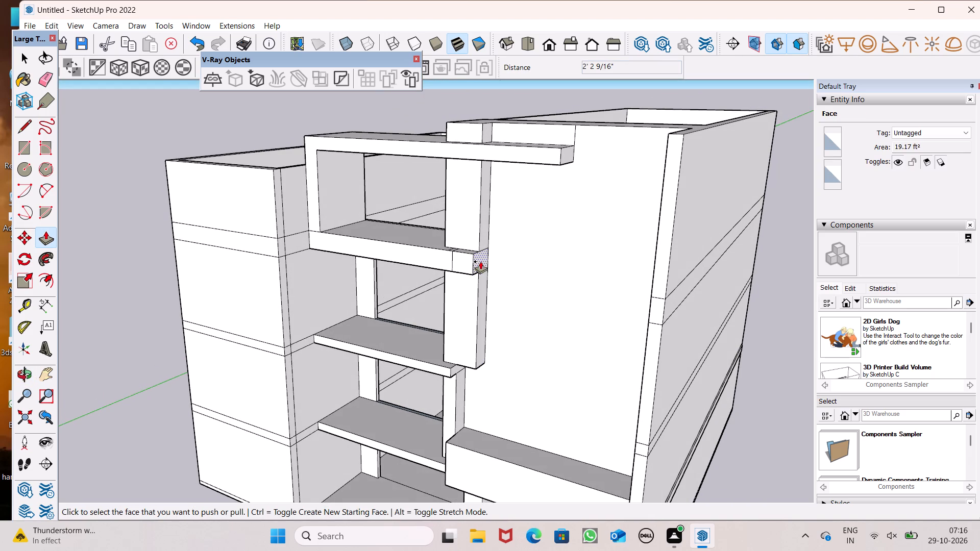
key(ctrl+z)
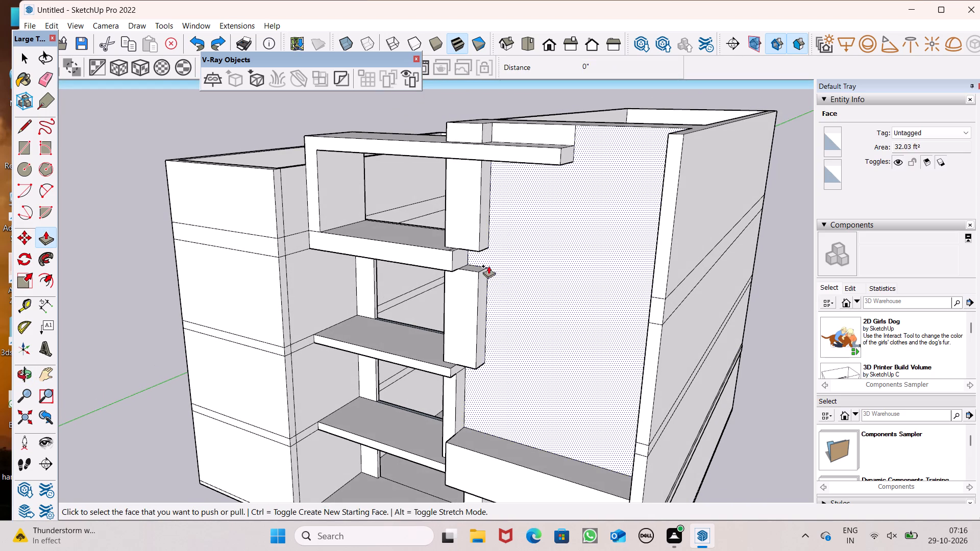
Push/Pull the top face of the strip below the top balcony slab up 2' to meet the strip above.
scroll(467, 261, right, 6)
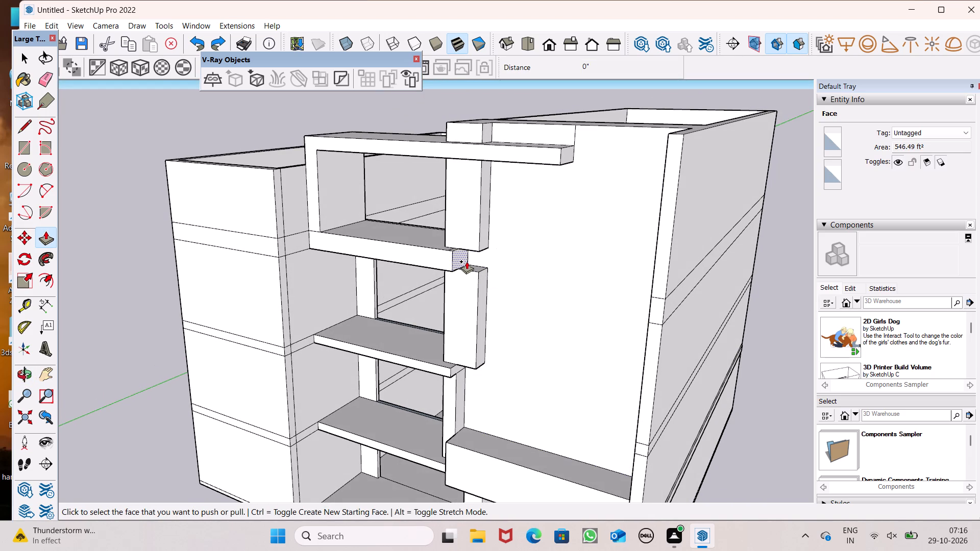
middle_drag(494, 283, 475, 282)
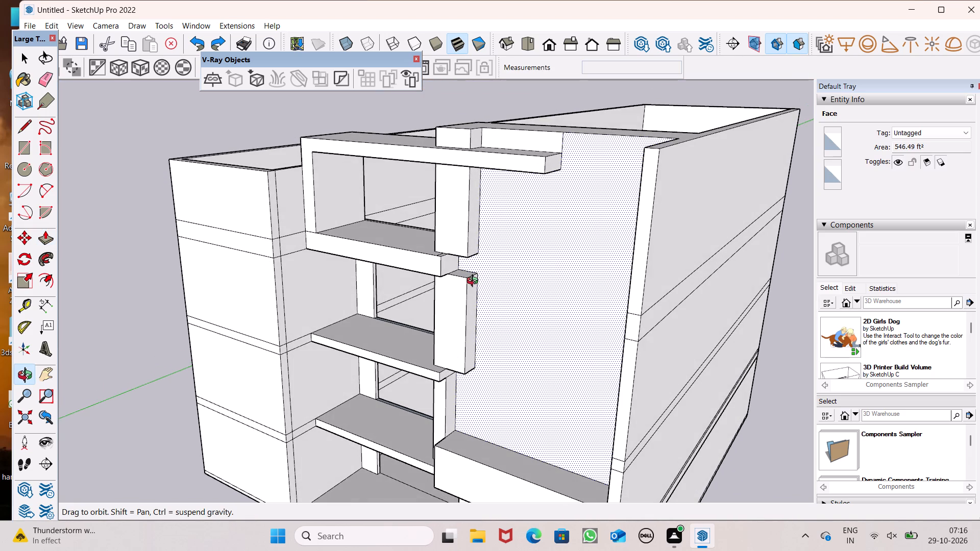
middle_drag(475, 282, 496, 271)
scroll(488, 270, up, 1)
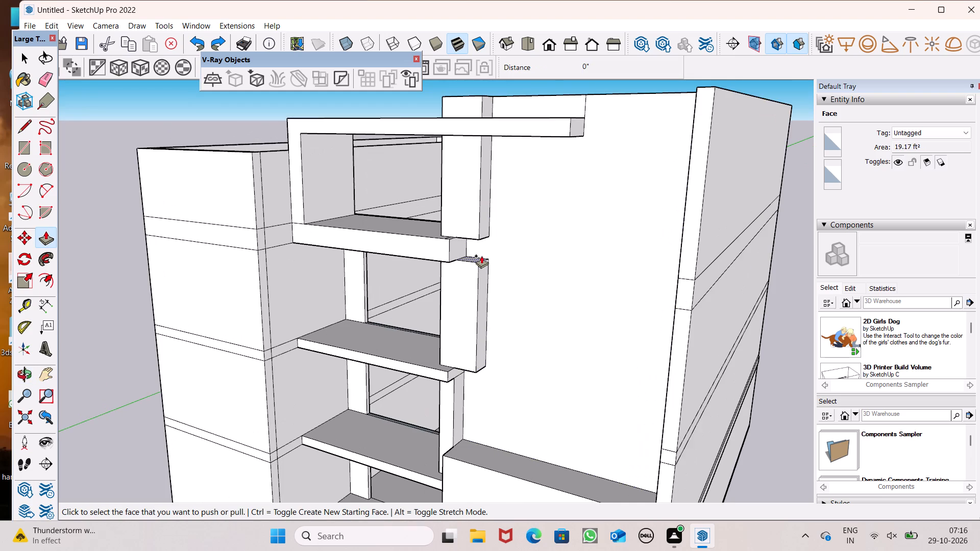
scroll(481, 256, up, 6)
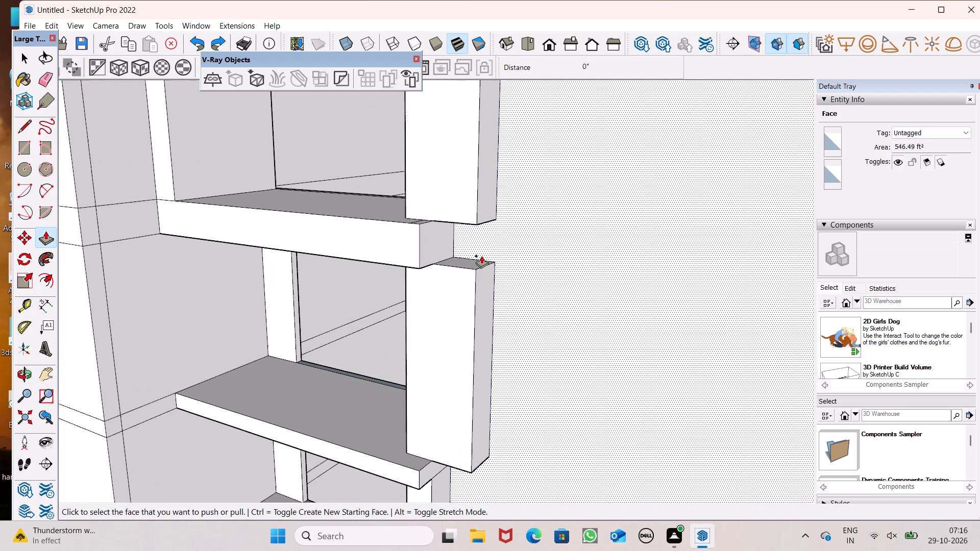
scroll(481, 264, down, 2)
drag(472, 262, 471, 223)
middle_drag(476, 259, 464, 291)
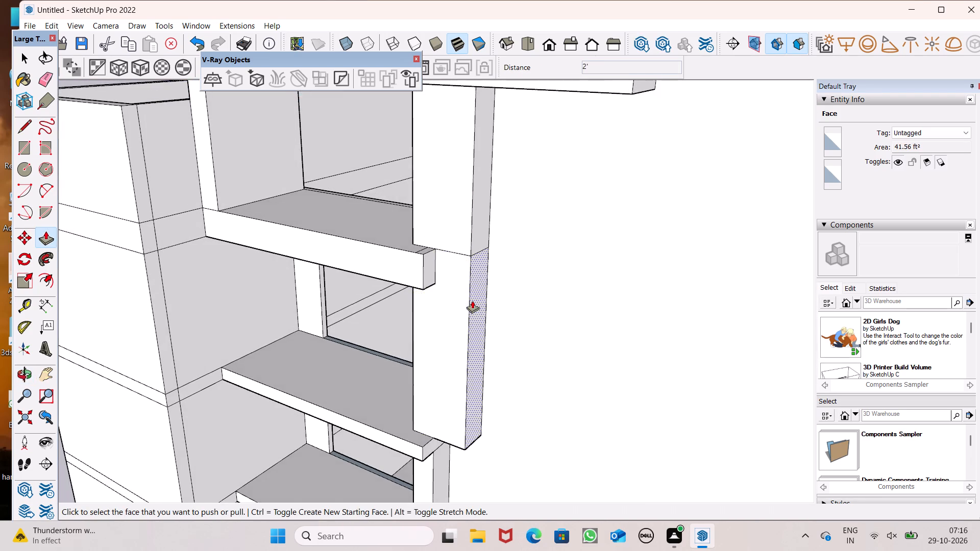
Push/Pull the top balcony slab's end face outward by 1' 3 11/16" across the front of the widened strip.
scroll(476, 306, down, 2)
middle_drag(436, 350, 448, 358)
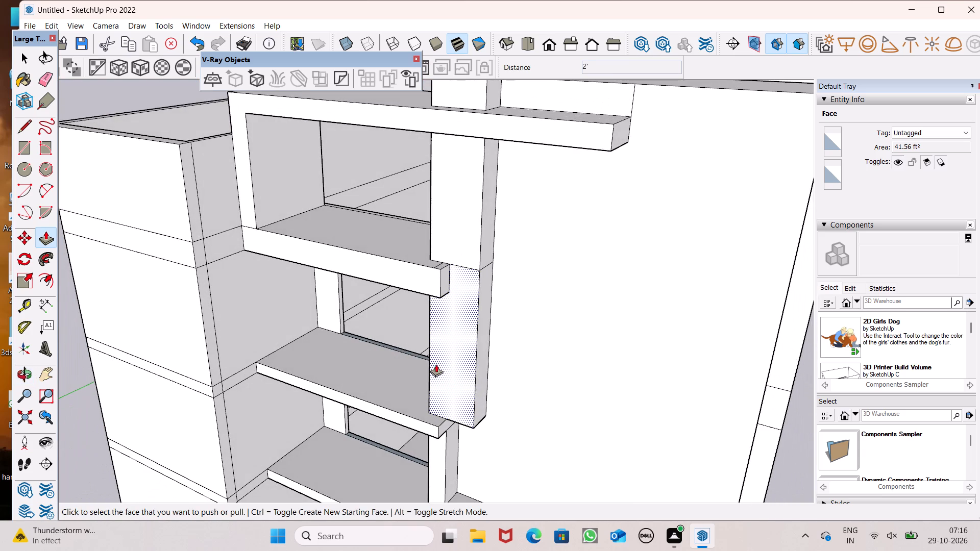
scroll(446, 299, up, 5)
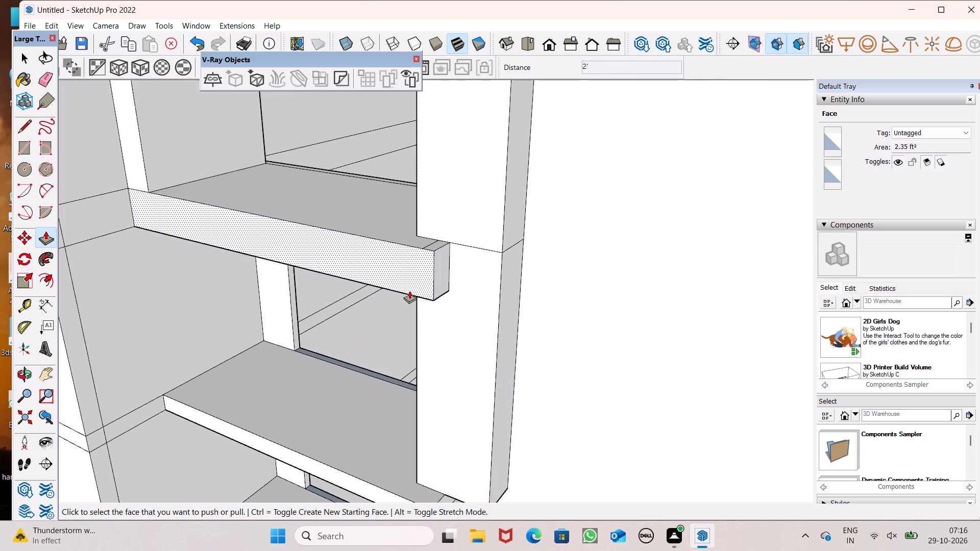
drag(439, 284, 469, 291)
Examine the facade from several angles, checking how the extended top balcony slab meets the widened vertical strip.
scroll(407, 265, down, 5)
middle_drag(395, 365, 409, 326)
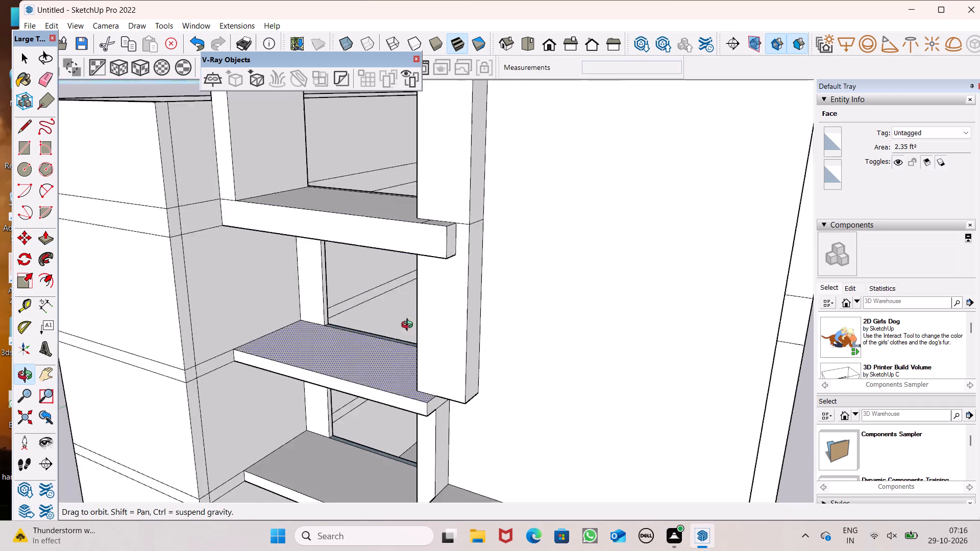
middle_drag(409, 326, 456, 268)
scroll(440, 275, down, 4)
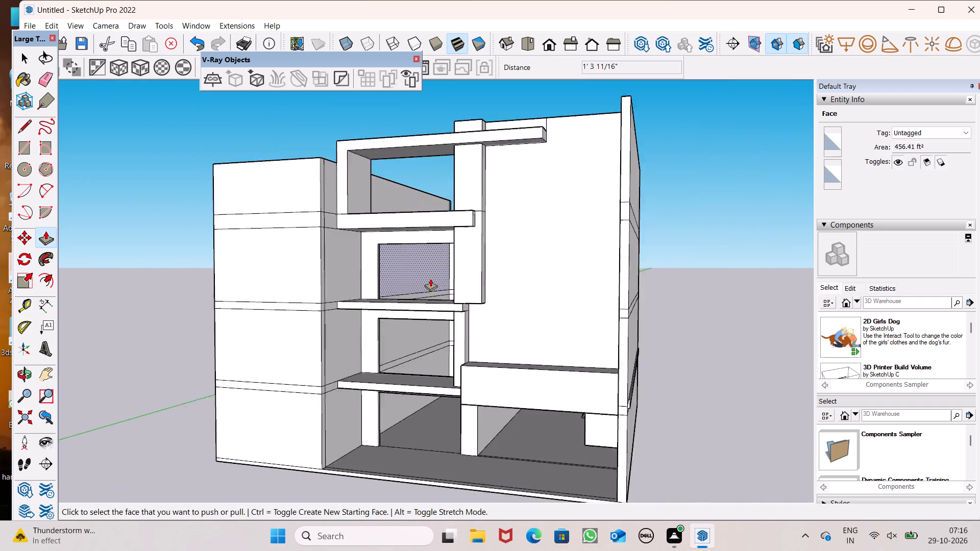
scroll(430, 279, down, 1)
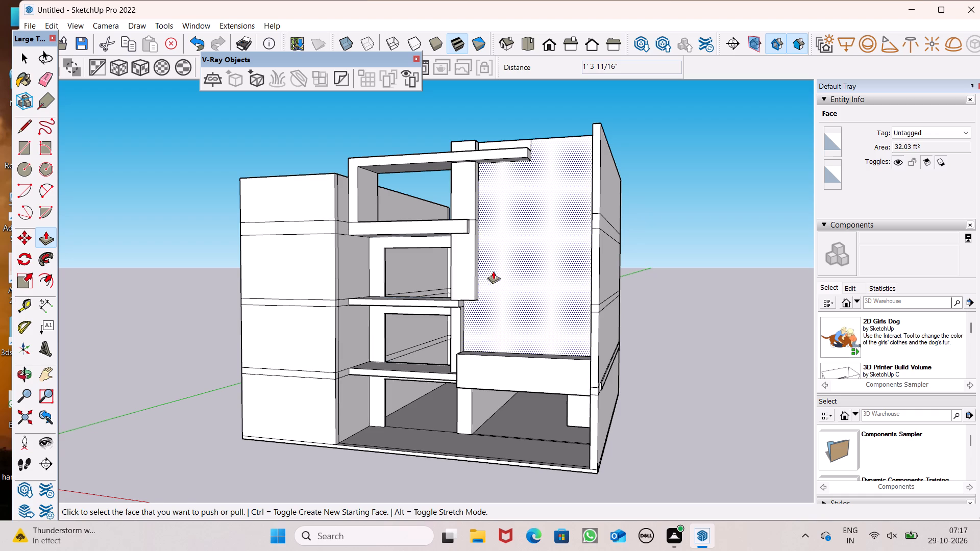
middle_drag(486, 270, 488, 374)
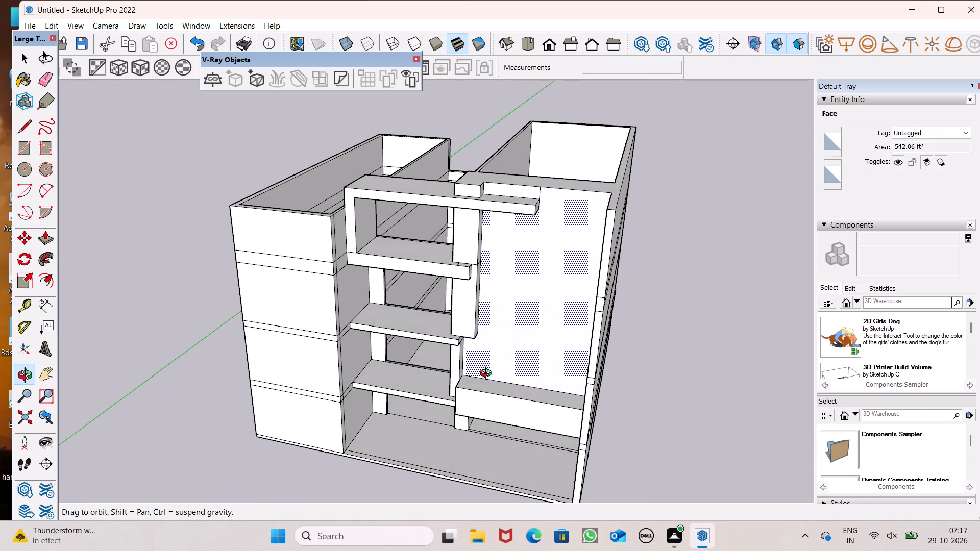
middle_drag(488, 374, 512, 305)
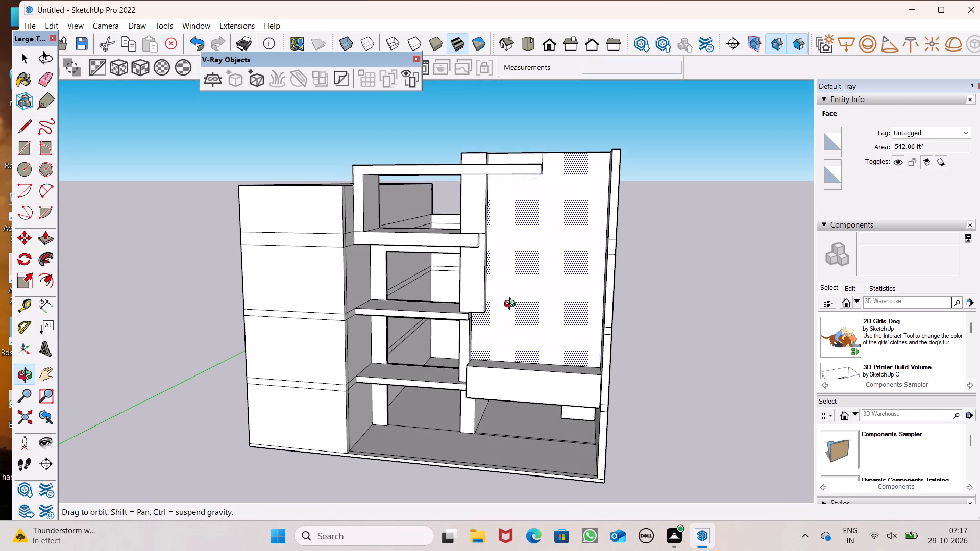
middle_drag(512, 305, 489, 323)
scroll(467, 239, up, 8)
scroll(519, 289, up, 5)
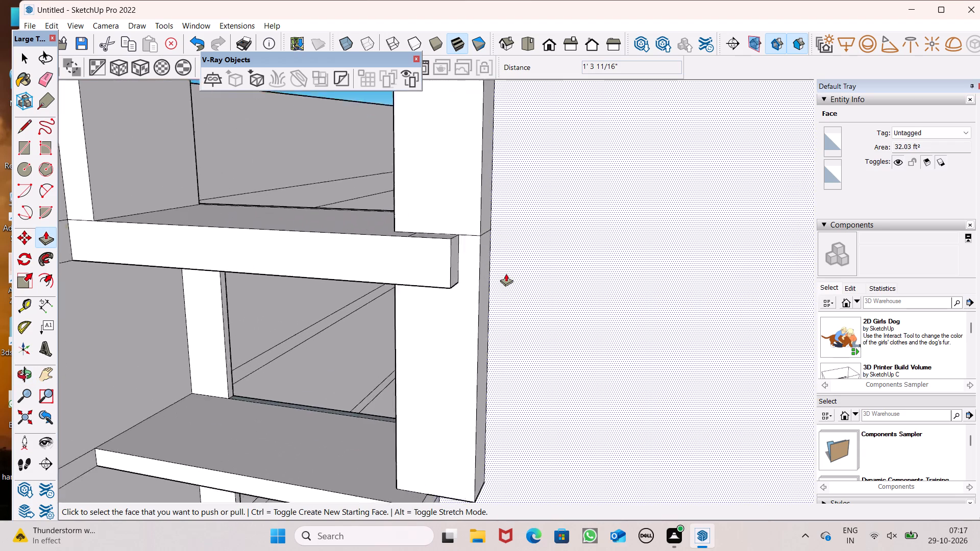
scroll(506, 273, up, 4)
middle_drag(487, 209, 559, 282)
scroll(487, 203, up, 1)
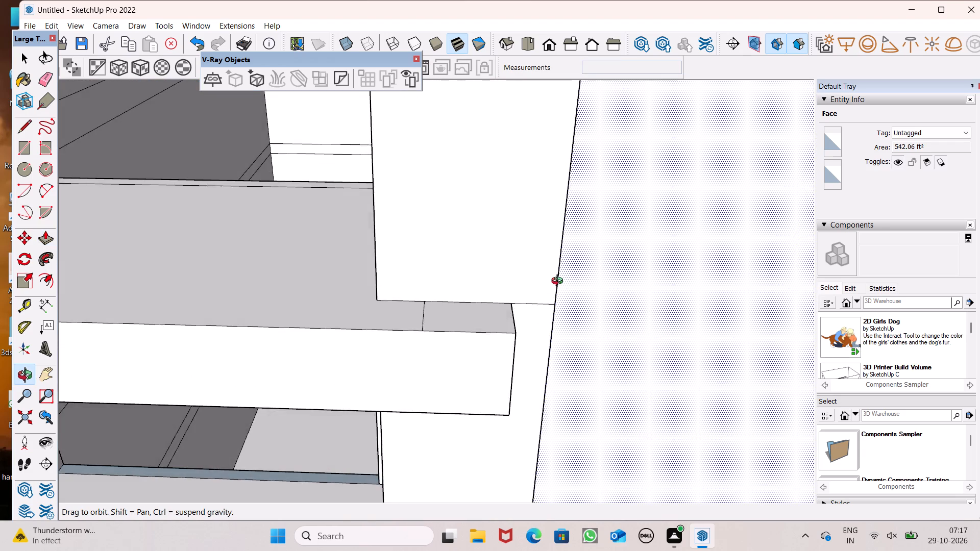
middle_drag(559, 282, 447, 283)
scroll(502, 222, down, 7)
scroll(490, 170, down, 8)
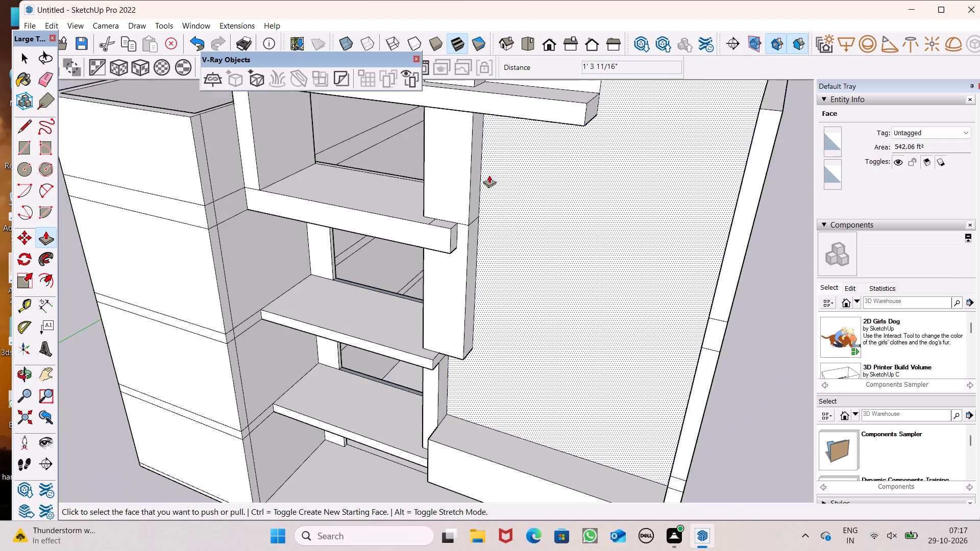
Push/Pull the side face of the strip directly above the projecting box outward, flush with the widened strip above it.
scroll(489, 175, down, 8)
middle_drag(485, 299, 525, 260)
scroll(525, 260, up, 1)
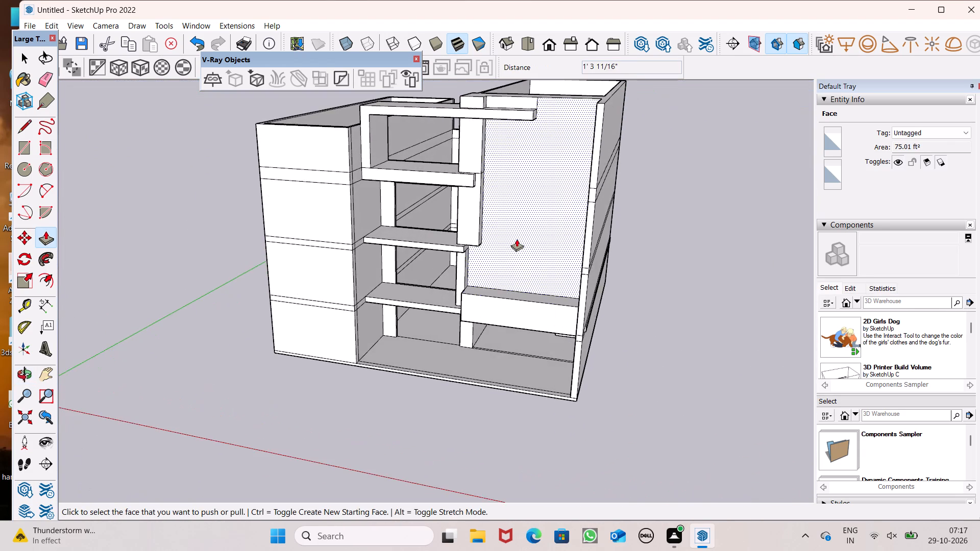
scroll(517, 239, down, 4)
middle_drag(533, 278, 560, 203)
scroll(471, 247, up, 4)
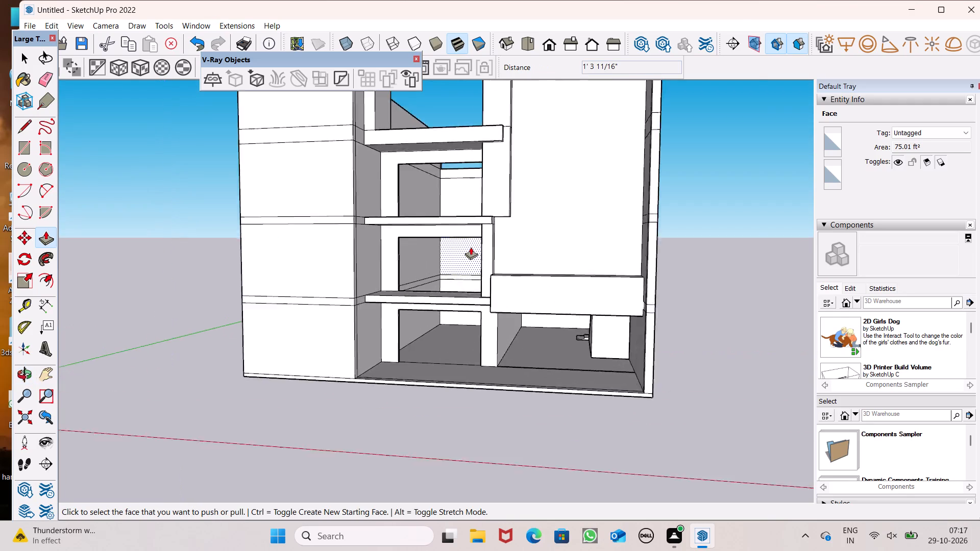
scroll(471, 247, up, 3)
scroll(558, 158, down, 1)
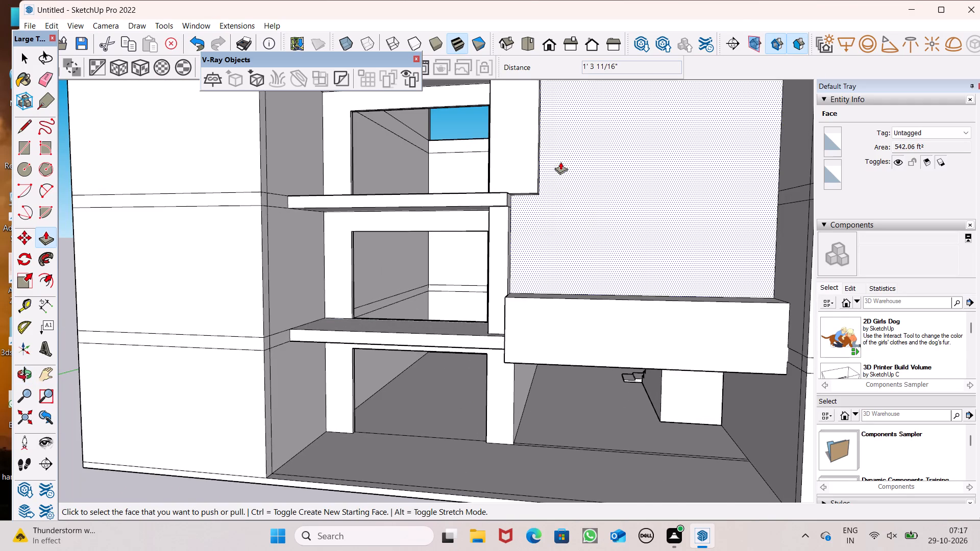
scroll(593, 233, down, 2)
middle_drag(574, 270, 479, 282)
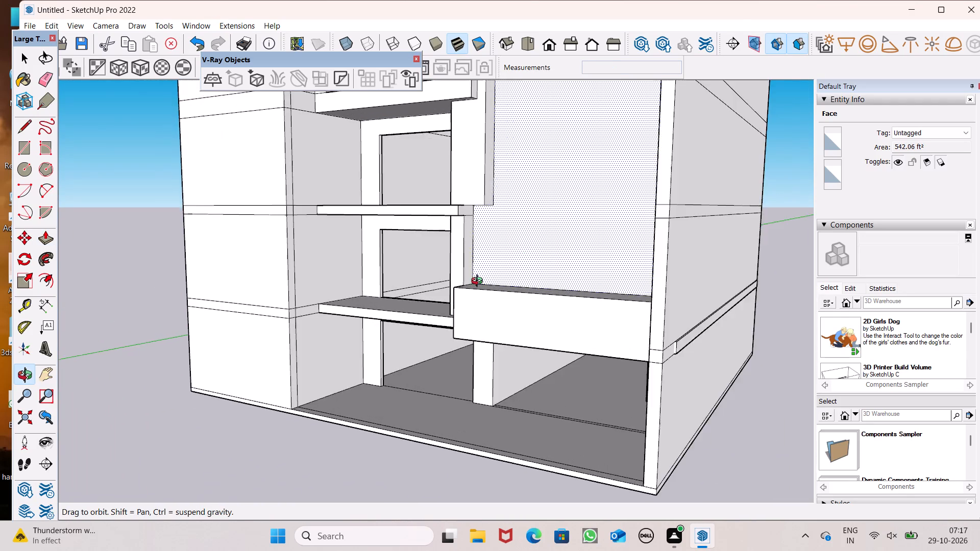
middle_drag(479, 282, 460, 260)
scroll(453, 180, up, 6)
drag(447, 230, 477, 210)
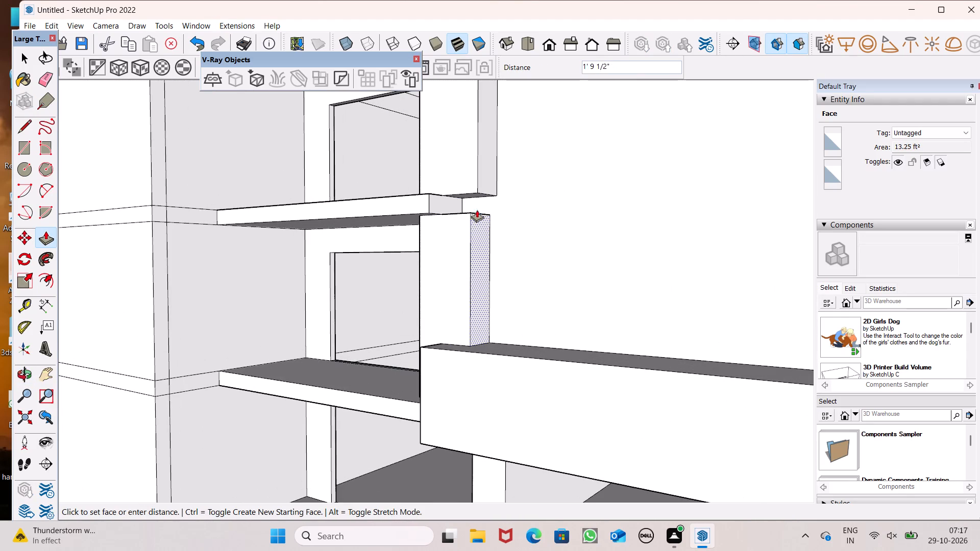
drag(477, 210, 485, 186)
Push/Pull the underside of the upper widened strip down 1' to meet the top of the strip above the projecting box.
middle_drag(477, 210, 495, 272)
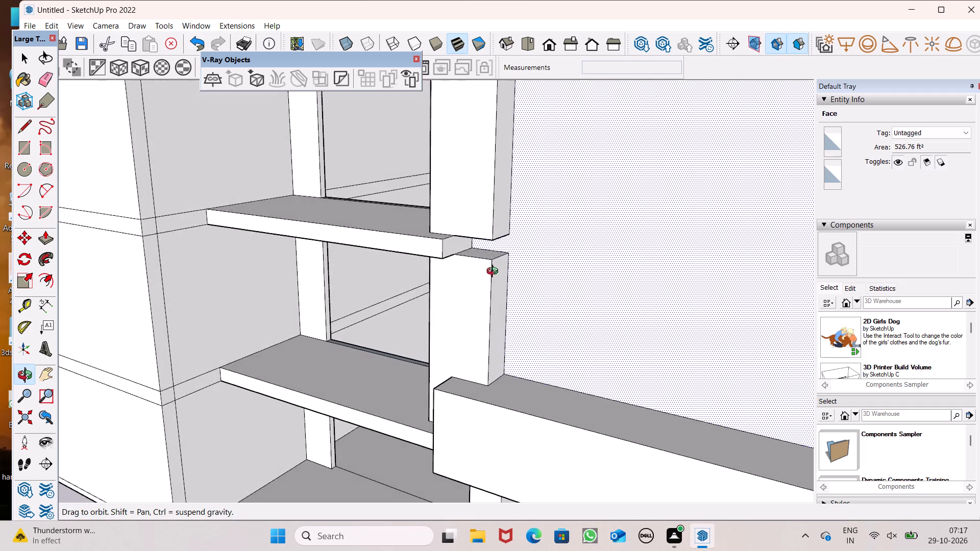
middle_drag(495, 272, 514, 184)
scroll(514, 184, up, 7)
drag(492, 177, 497, 194)
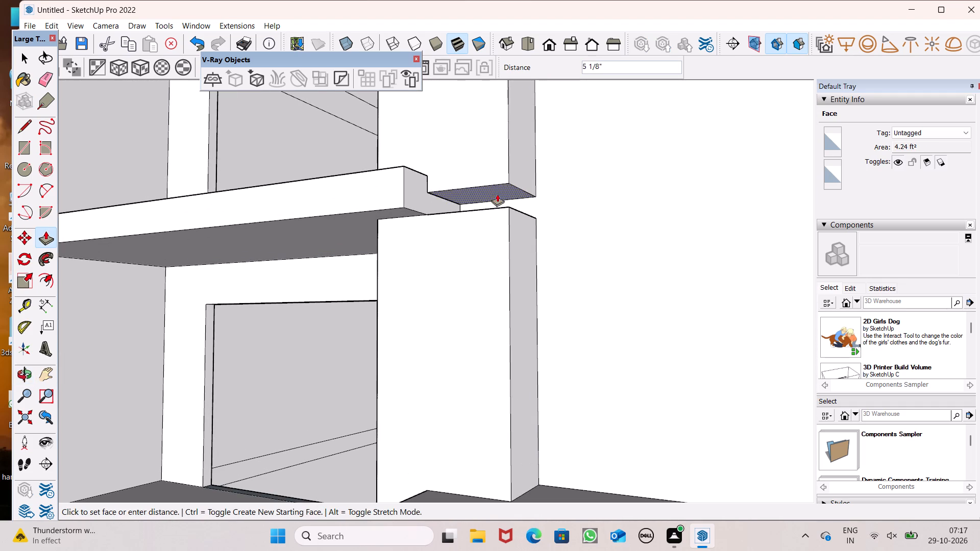
drag(497, 194, 510, 216)
scroll(509, 179, down, 5)
middle_drag(509, 179, 492, 308)
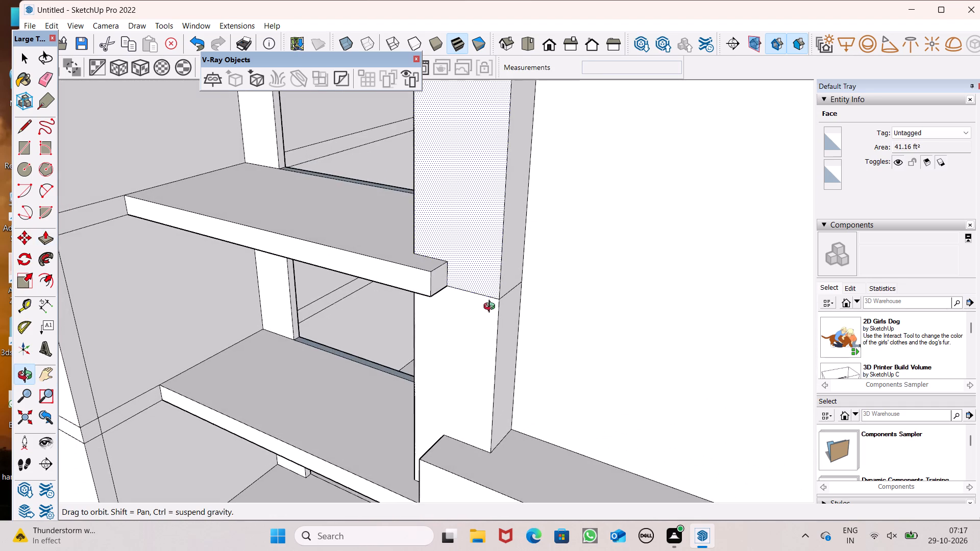
middle_drag(492, 308, 491, 303)
scroll(457, 219, down, 5)
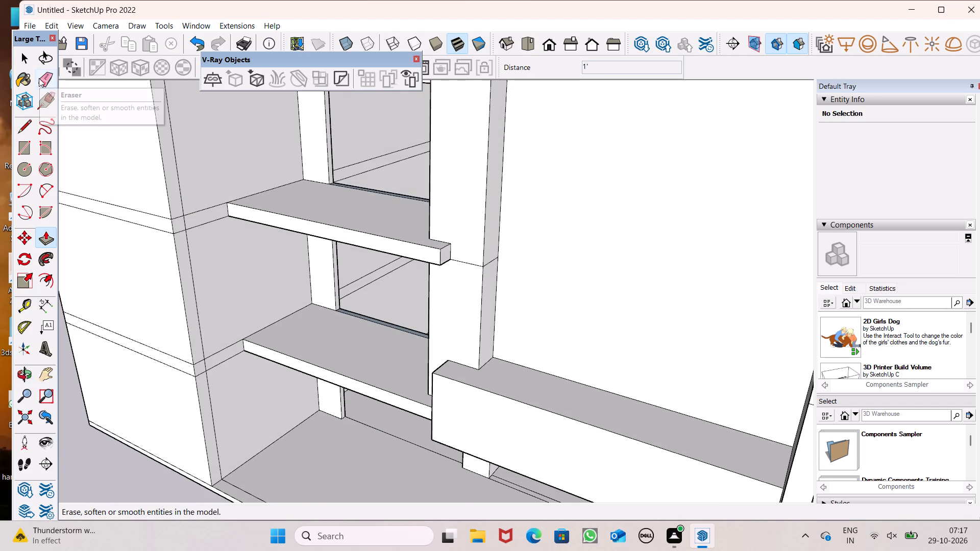
Erase the front and side seam edges where the two strips join beside the balcony slab below the top one.
click(39, 78)
scroll(371, 272, up, 4)
drag(552, 249, 553, 256)
middle_drag(571, 272, 552, 271)
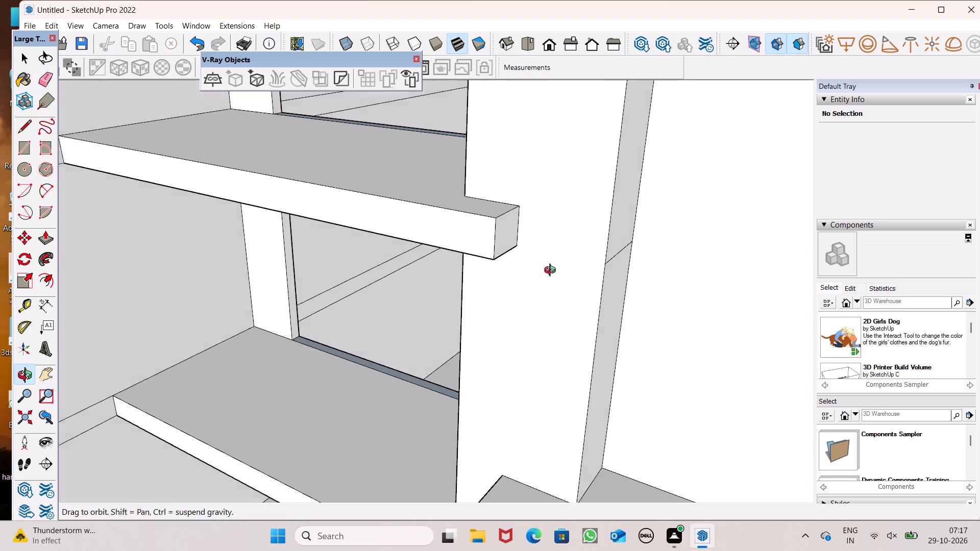
middle_drag(552, 271, 539, 273)
scroll(542, 272, up, 1)
click(589, 266)
scroll(457, 274, down, 5)
scroll(405, 285, down, 7)
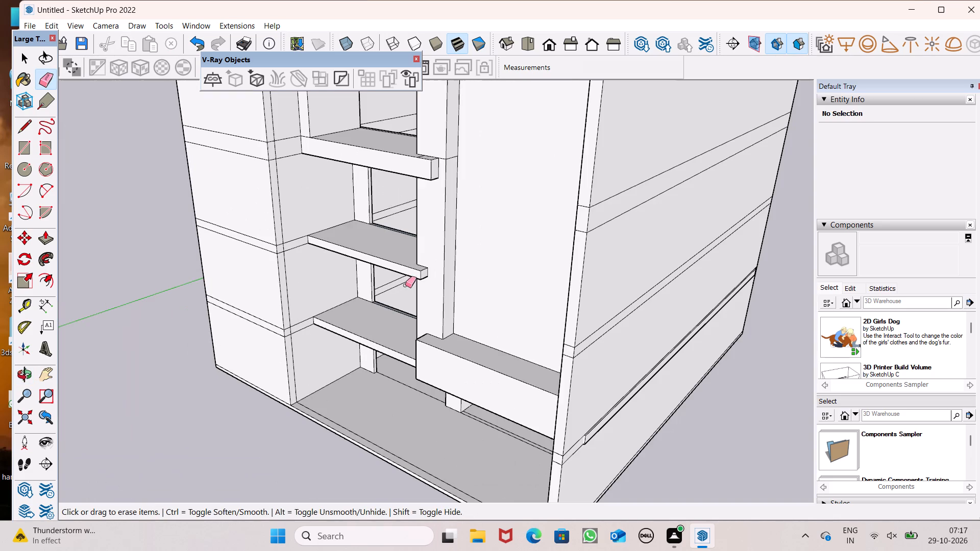
Erase the strip's seam edges beside the top balcony slab and the leftover edge across that slab's top face.
scroll(454, 169, up, 7)
drag(446, 137, 449, 151)
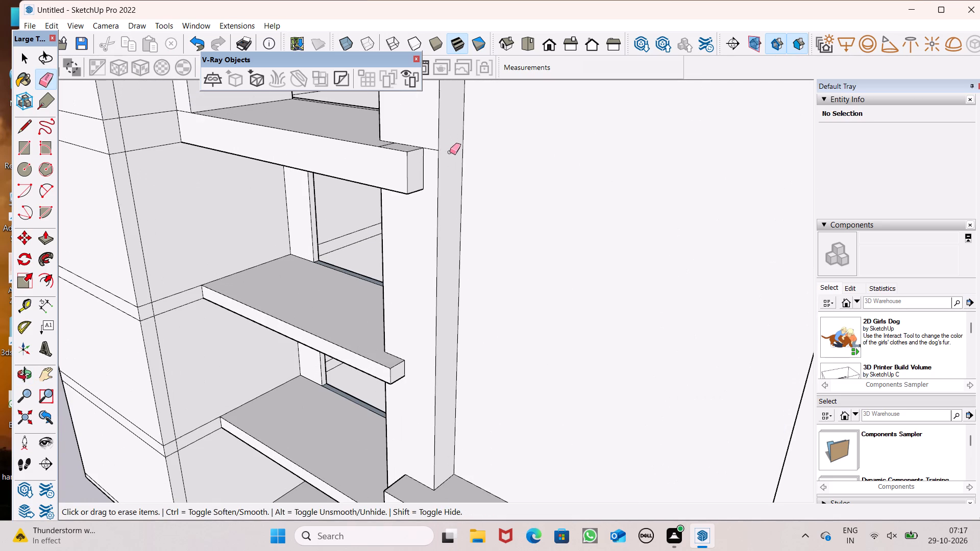
scroll(425, 155, up, 4)
click(433, 143)
scroll(365, 139, up, 3)
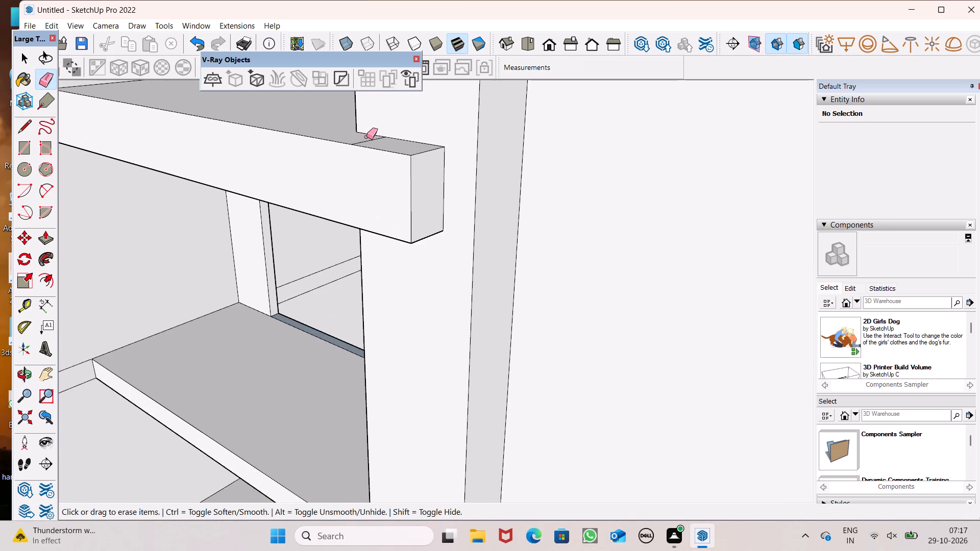
click(366, 137)
scroll(369, 138, down, 5)
middle_drag(341, 193, 439, 196)
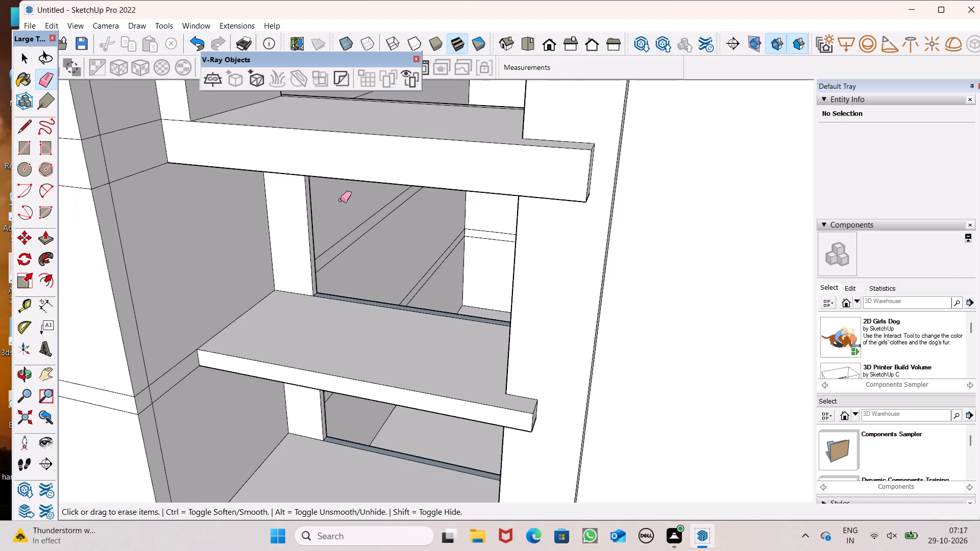
scroll(336, 205, down, 4)
key(space)
Push/Pull the end face of the balcony slab below the top one outward by 1' 3 11/16" across the widened strip.
middle_drag(475, 311, 447, 262)
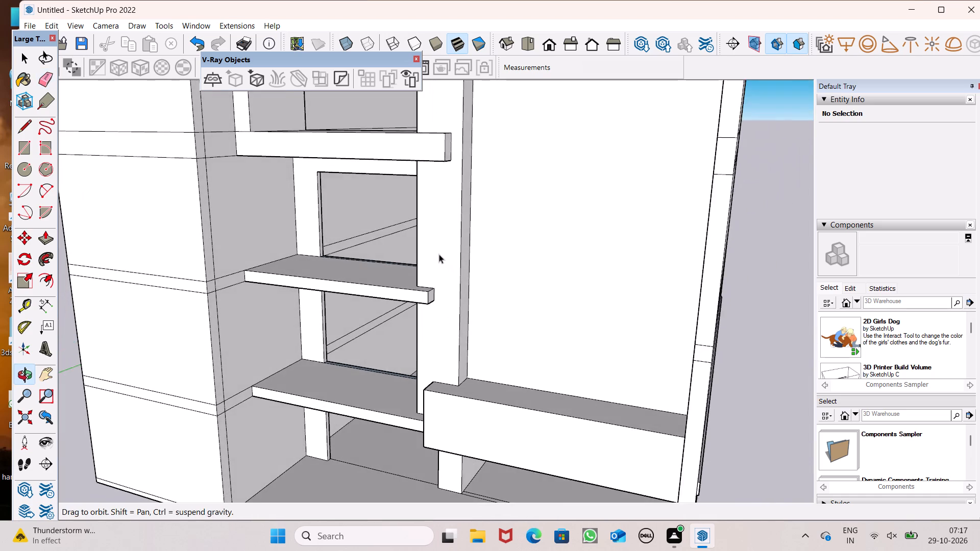
scroll(439, 254, up, 5)
scroll(396, 297, down, 5)
scroll(443, 232, up, 5)
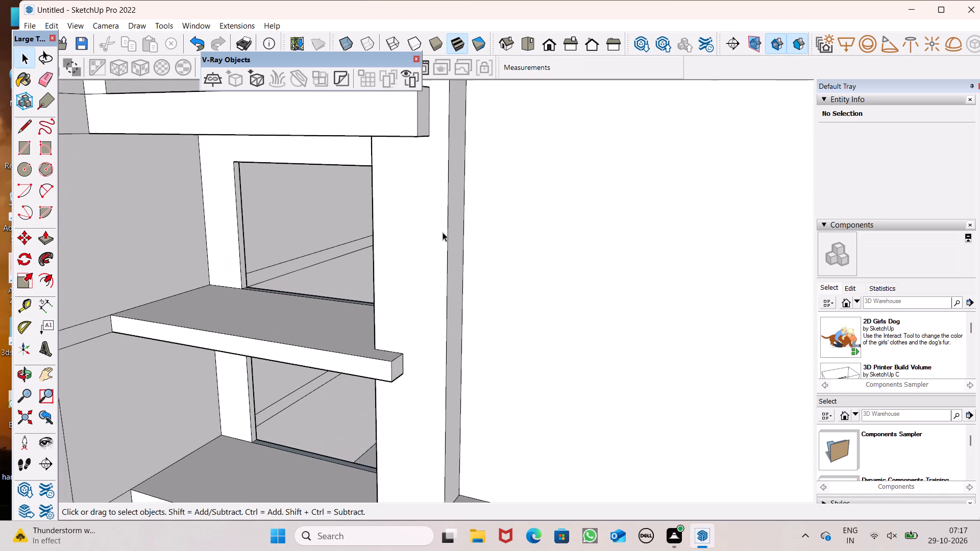
scroll(358, 313, down, 4)
scroll(252, 239, up, 2)
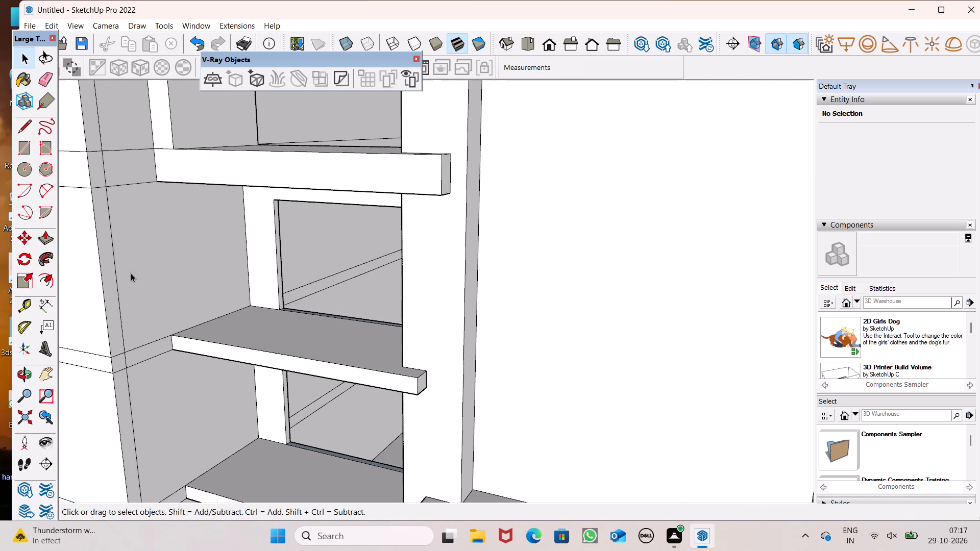
click(47, 237)
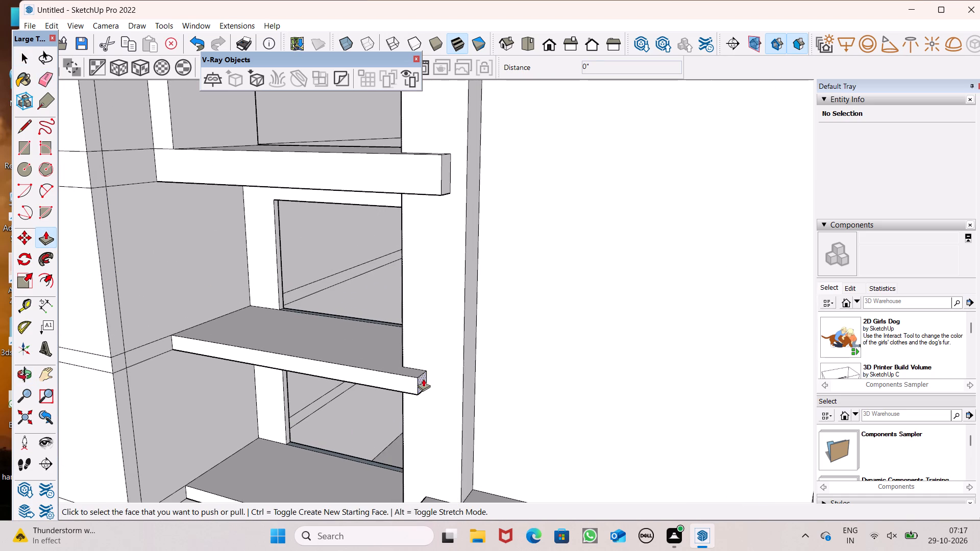
drag(423, 379, 443, 192)
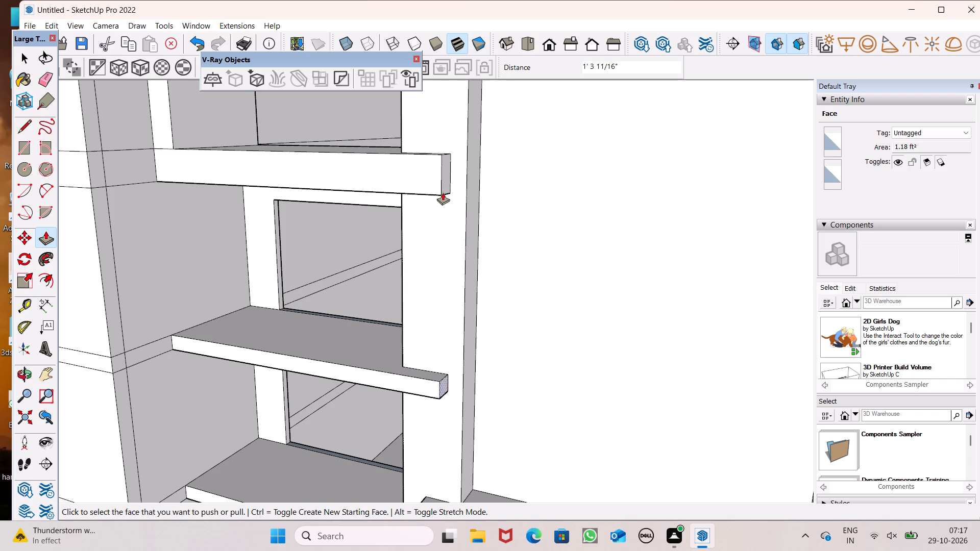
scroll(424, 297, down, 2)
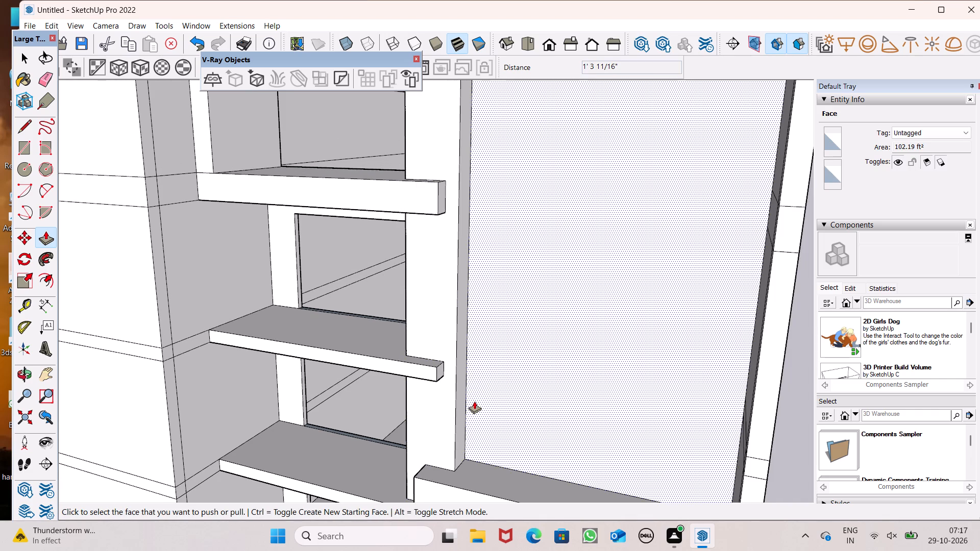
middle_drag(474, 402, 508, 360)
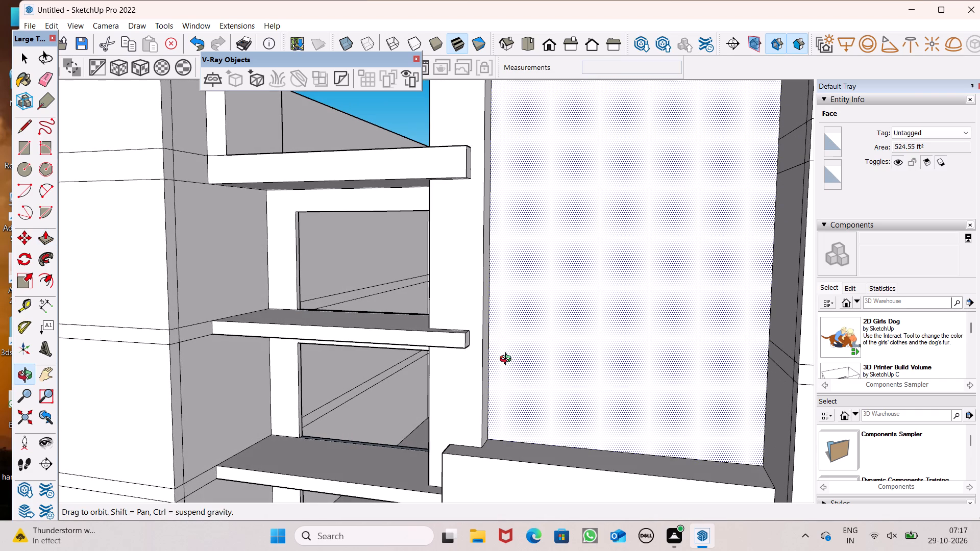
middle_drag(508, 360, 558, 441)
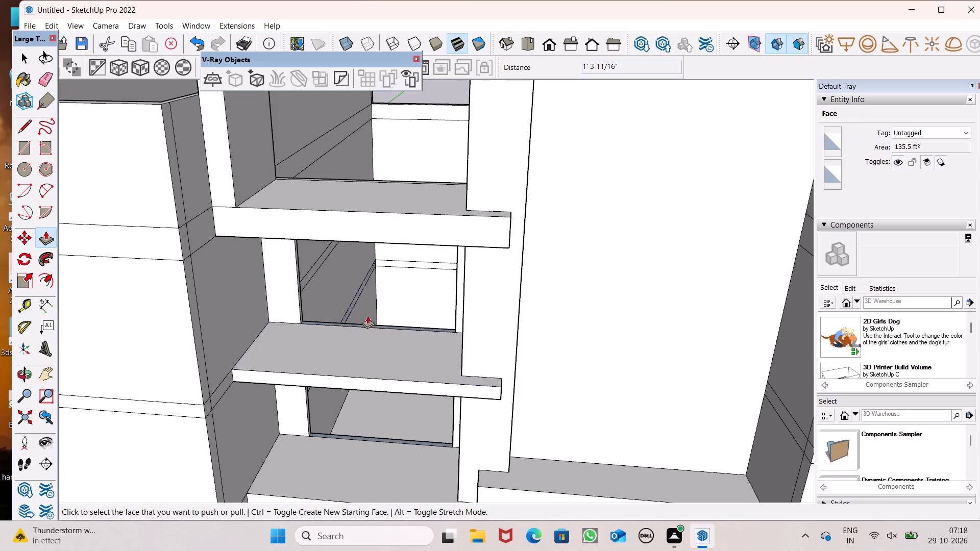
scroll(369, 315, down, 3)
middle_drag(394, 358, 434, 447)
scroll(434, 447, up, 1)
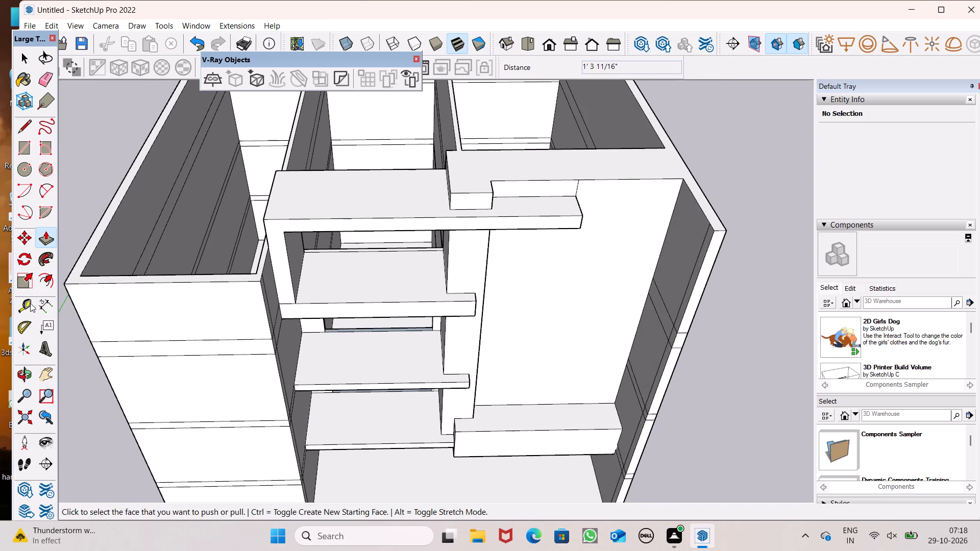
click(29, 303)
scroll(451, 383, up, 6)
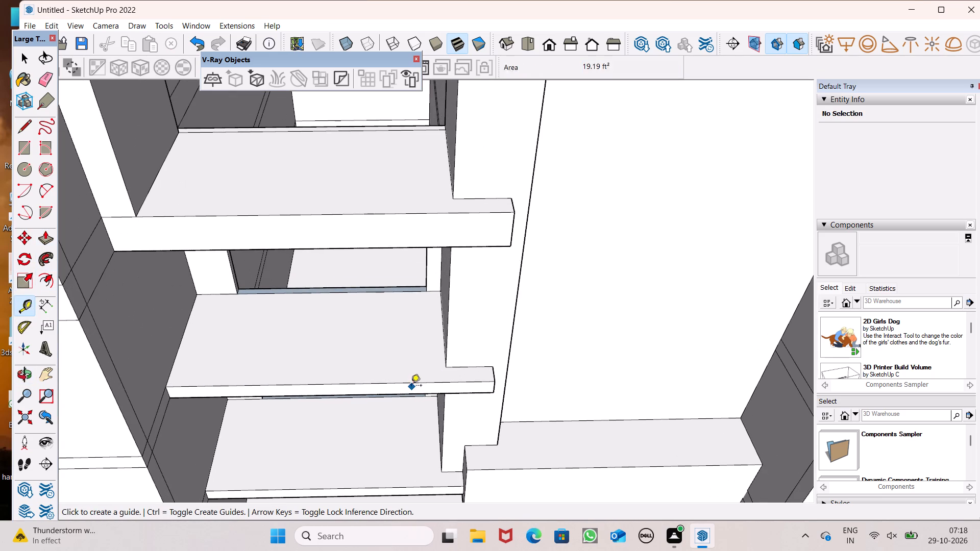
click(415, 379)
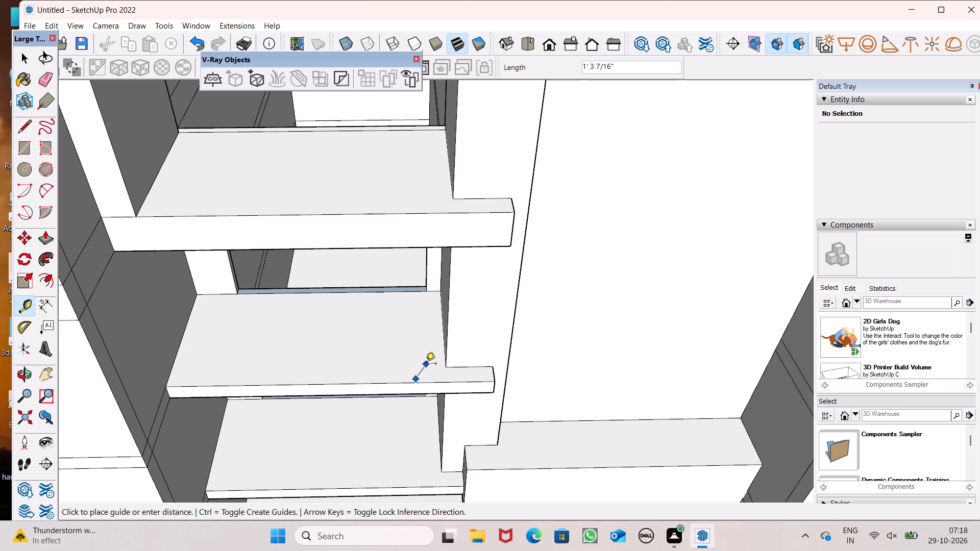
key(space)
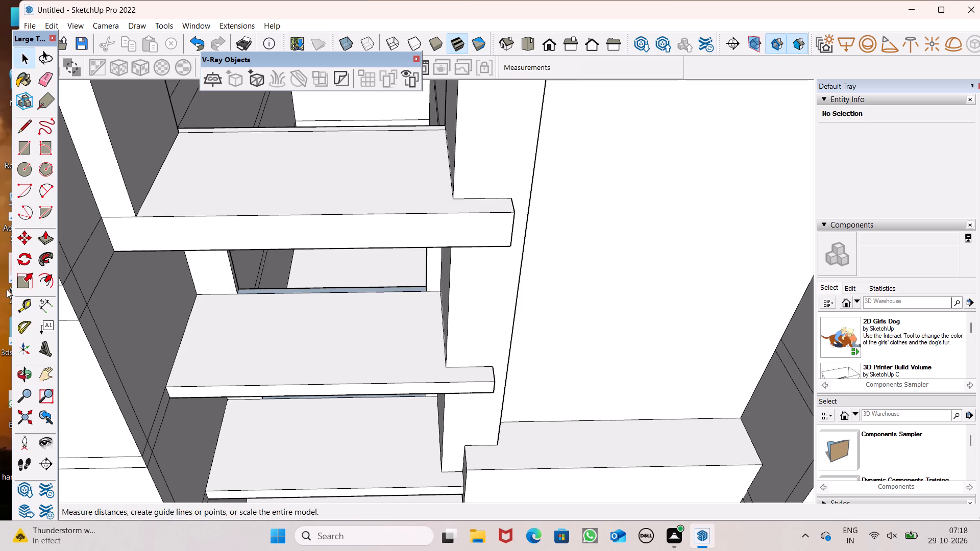
Place a guide about 1' 2 1/8" in from the front edge of the second-highest balcony slab, in line with the strip's face.
click(34, 306)
scroll(347, 306, down, 4)
middle_drag(378, 293, 386, 297)
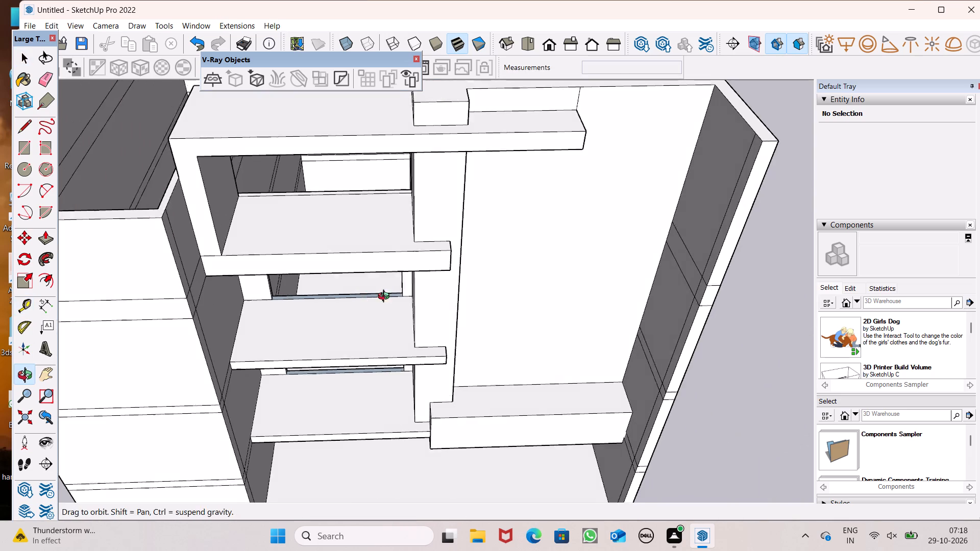
middle_drag(386, 297, 388, 352)
scroll(389, 352, up, 12)
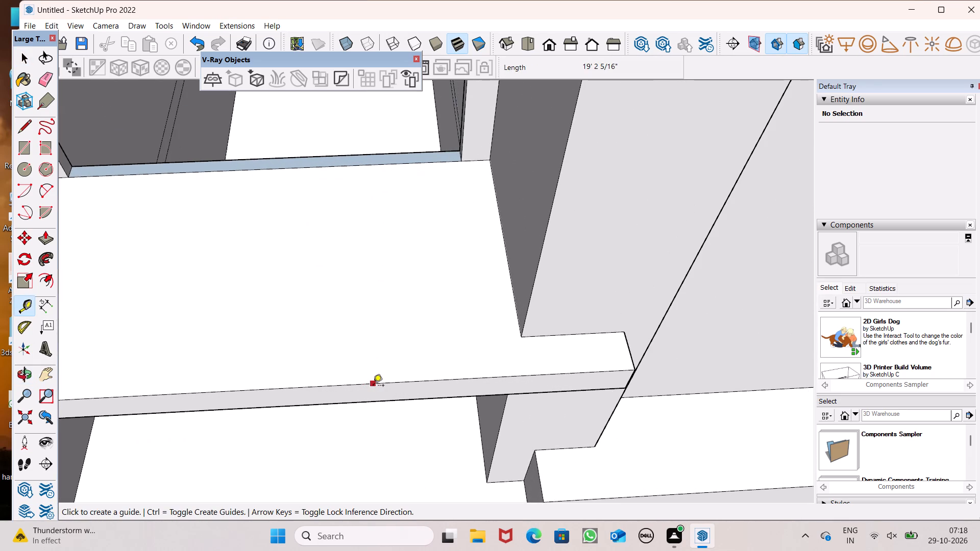
drag(372, 386, 396, 343)
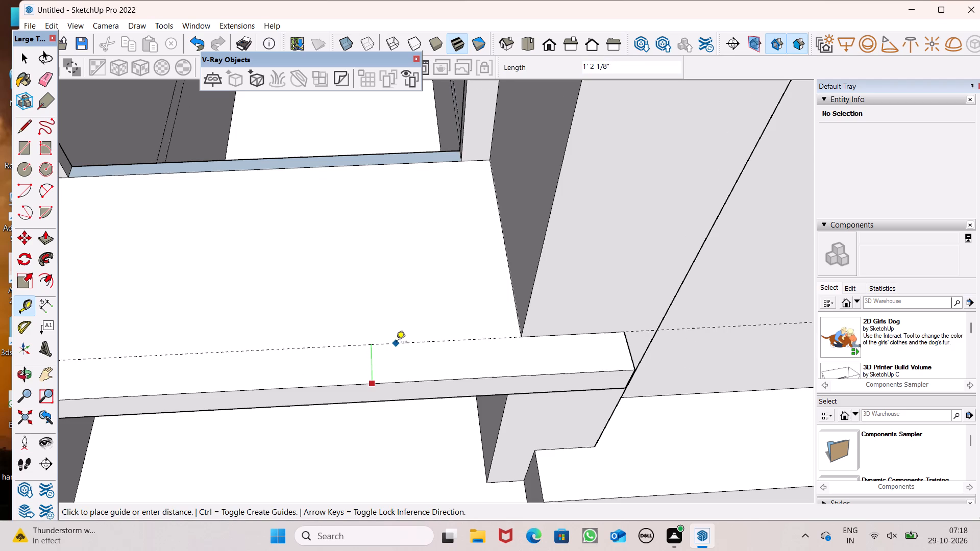
drag(396, 343, 396, 342)
scroll(516, 316, down, 9)
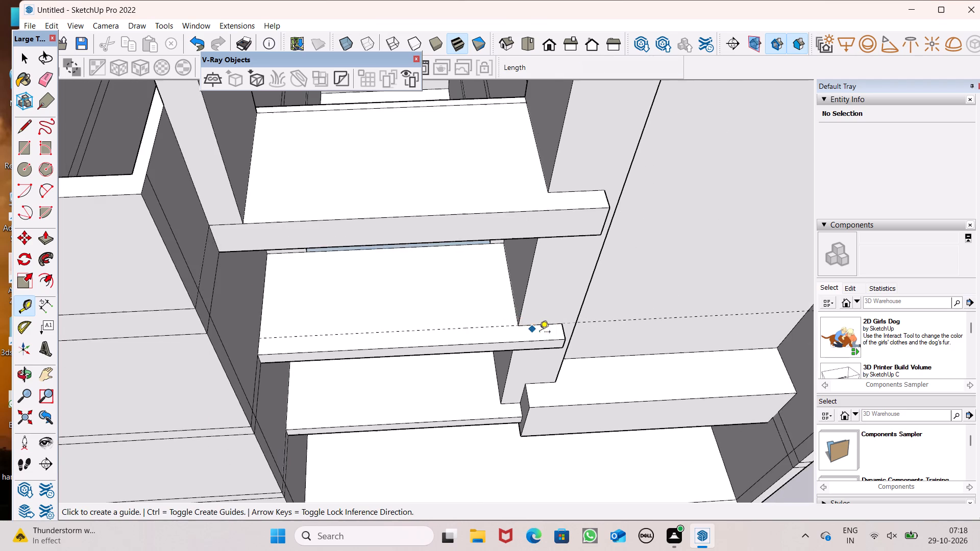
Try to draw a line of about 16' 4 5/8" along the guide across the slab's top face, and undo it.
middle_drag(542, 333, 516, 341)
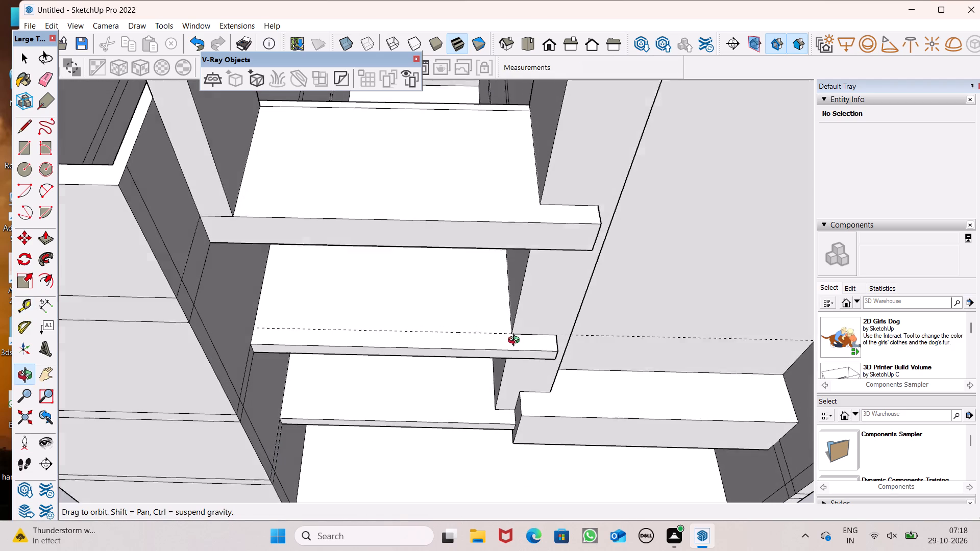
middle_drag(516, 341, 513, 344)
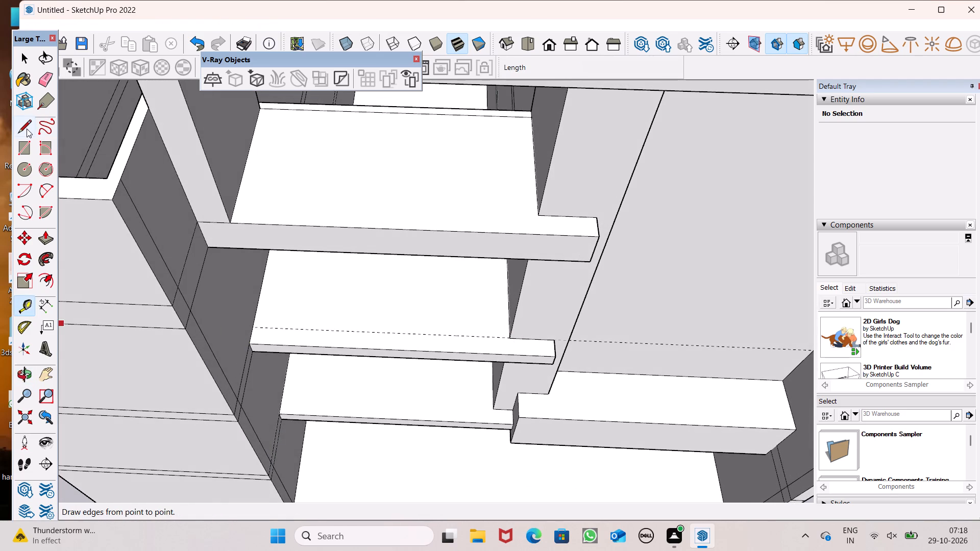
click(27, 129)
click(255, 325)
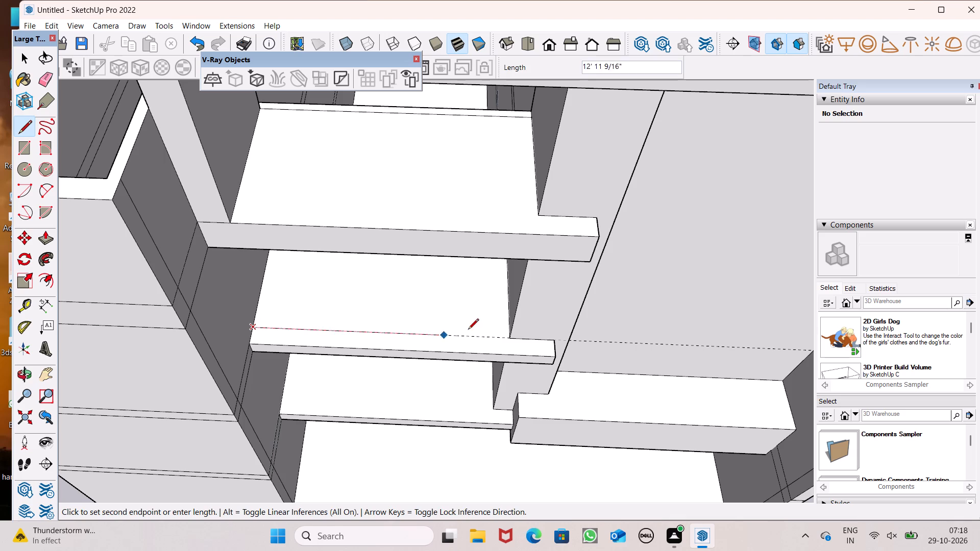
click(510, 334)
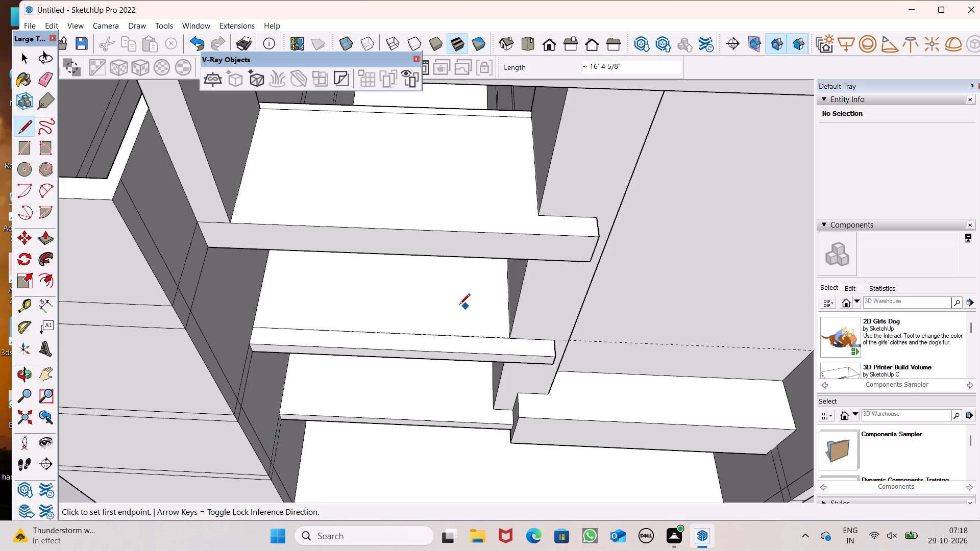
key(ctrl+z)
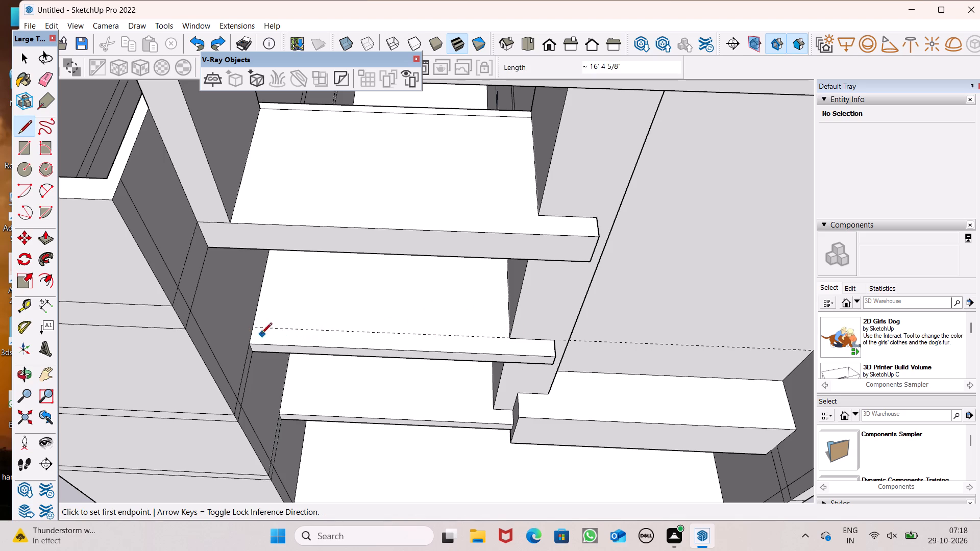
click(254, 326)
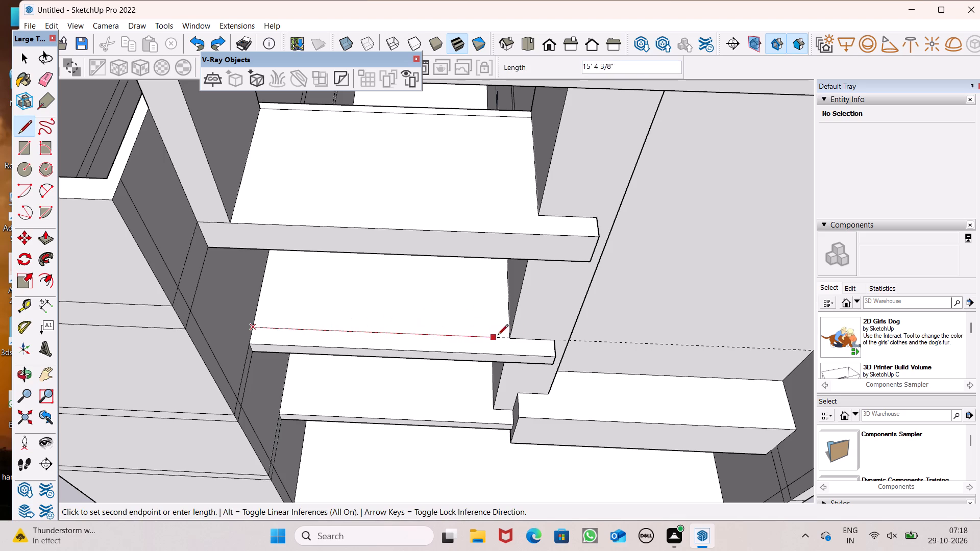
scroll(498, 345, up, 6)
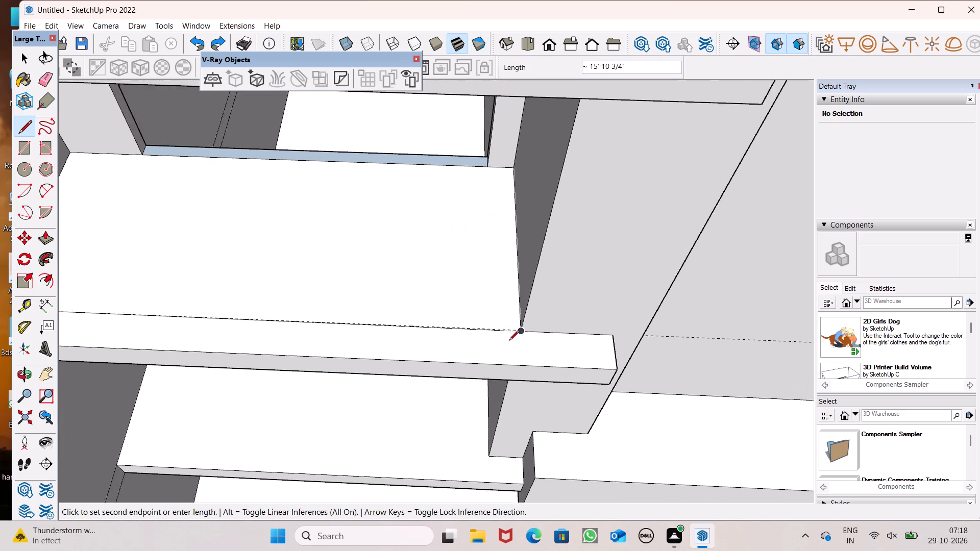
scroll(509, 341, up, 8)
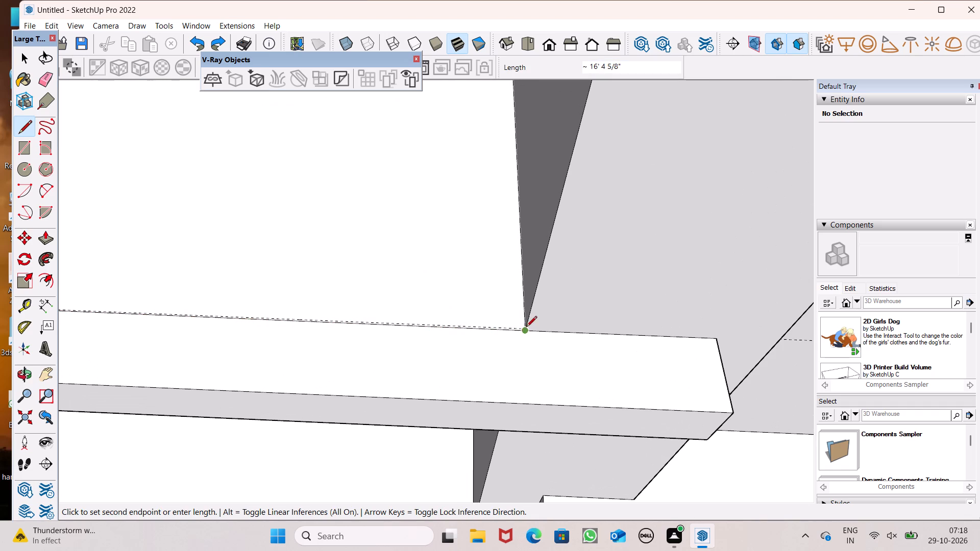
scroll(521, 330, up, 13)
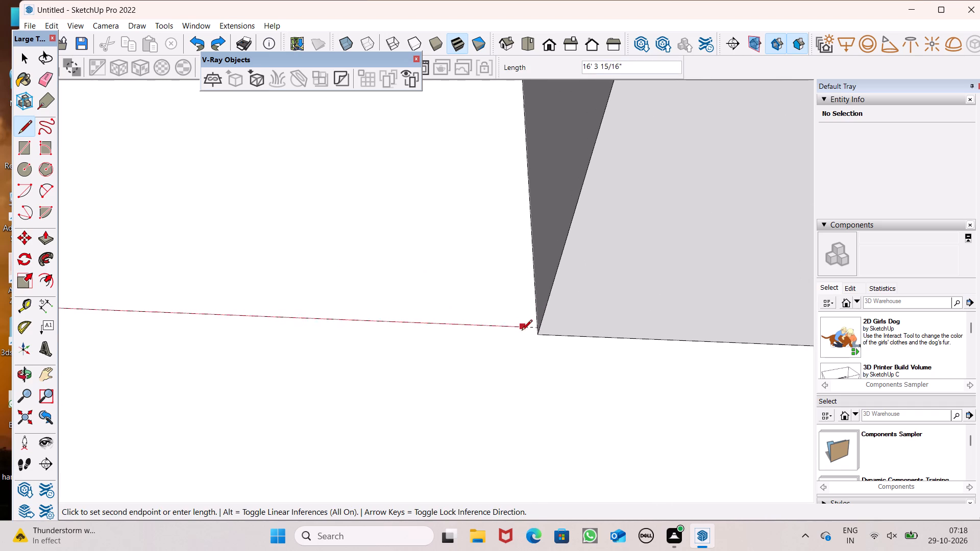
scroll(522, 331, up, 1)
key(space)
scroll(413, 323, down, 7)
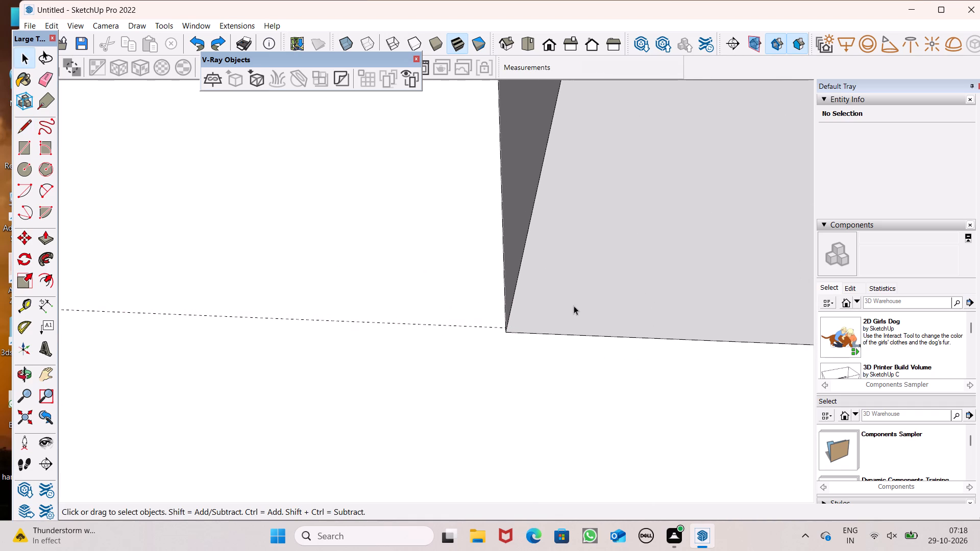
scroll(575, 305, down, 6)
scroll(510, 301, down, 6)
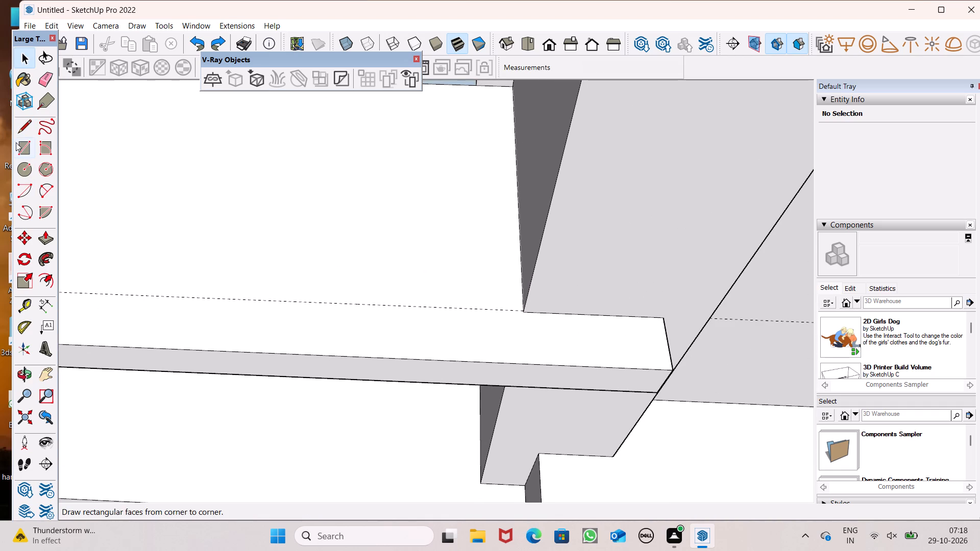
Draw a line about 16' 4 5/8" long across the second-highest slab's top face, from the strip's corner to the opposite side wall.
click(14, 120)
scroll(509, 299, up, 4)
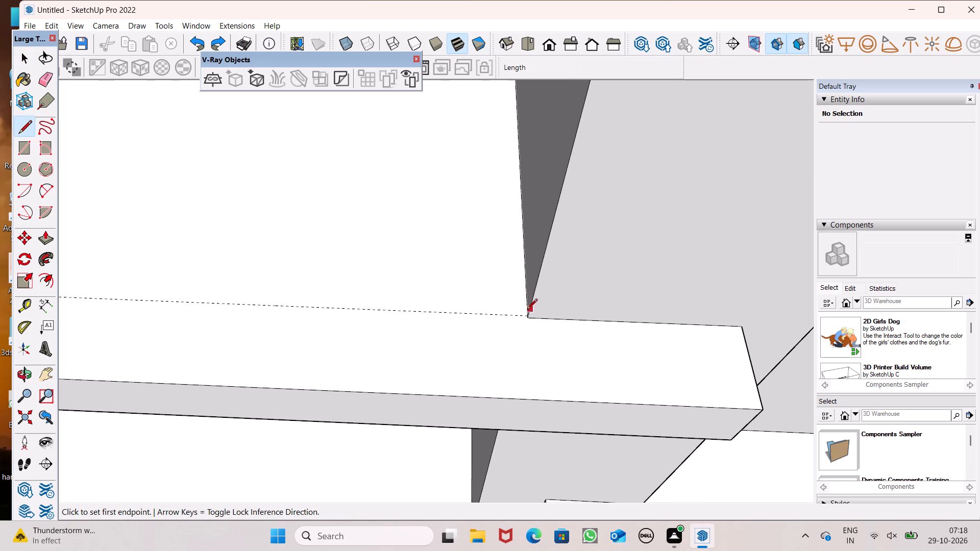
click(530, 320)
scroll(559, 262, down, 7)
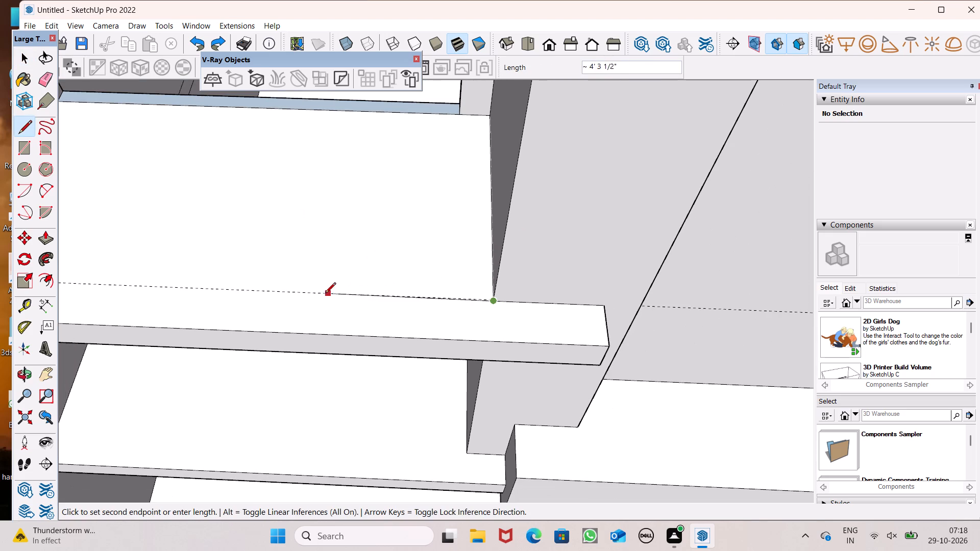
scroll(432, 304, down, 7)
scroll(163, 285, up, 6)
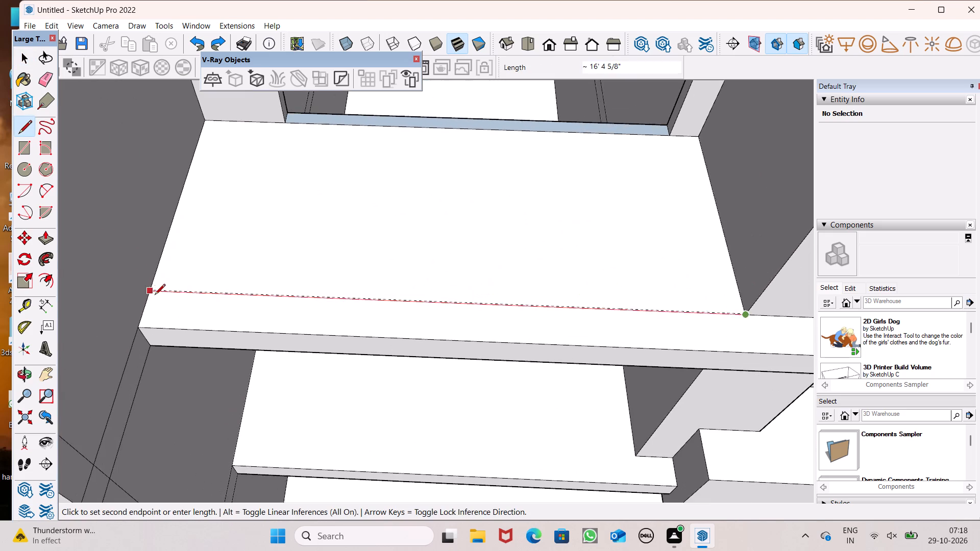
scroll(156, 296, up, 14)
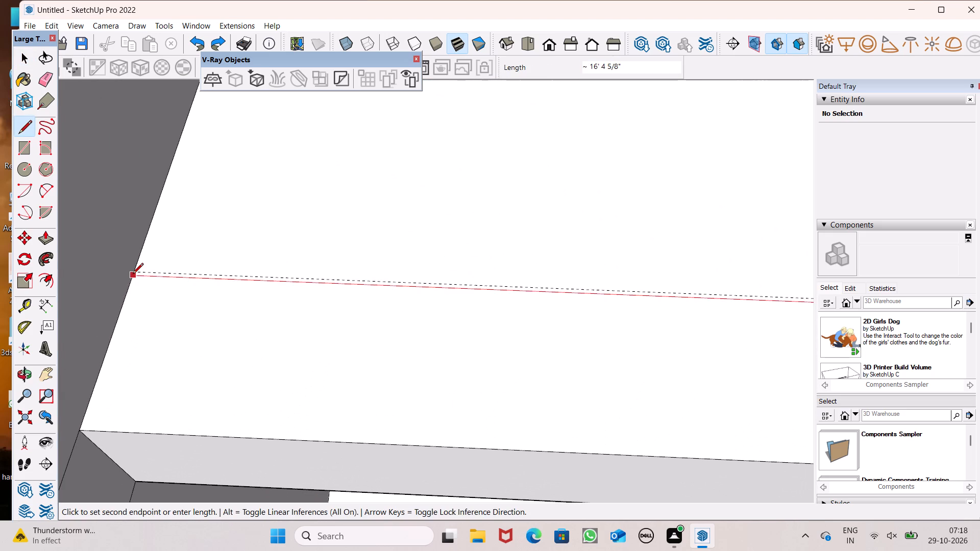
click(132, 273)
scroll(355, 242, down, 7)
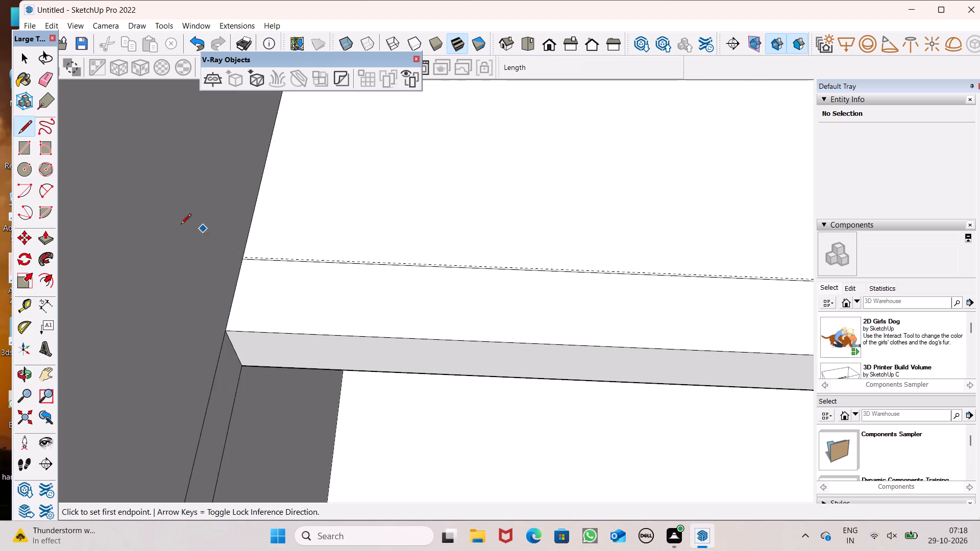
Erase the guide running beside the new line on the second-highest slab's top face.
drag(40, 75, 45, 75)
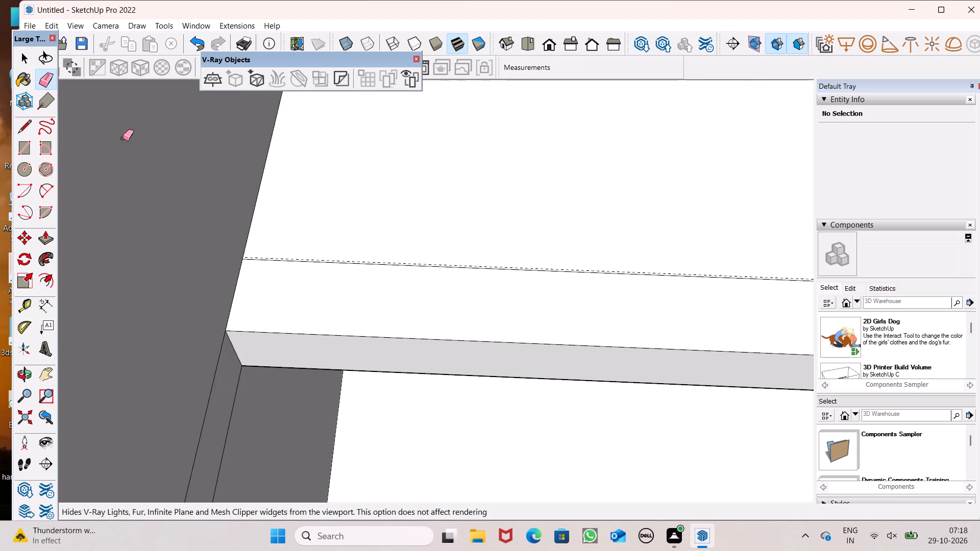
scroll(259, 246, up, 20)
middle_click(255, 278)
drag(256, 279, 256, 279)
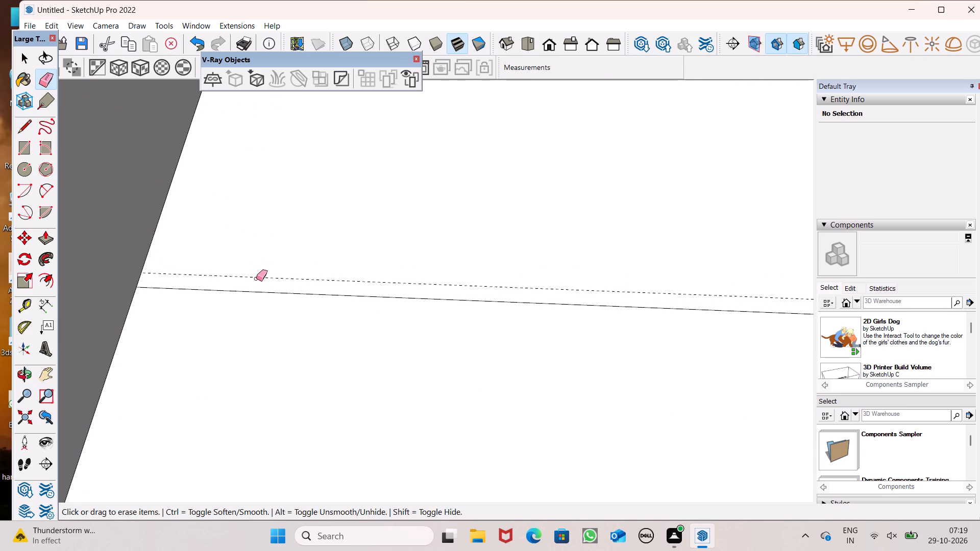
drag(256, 279, 259, 273)
Push/Pull the narrow front band of the second-highest slab's top face up 4' to form a parapet.
scroll(300, 141, down, 8)
scroll(337, 211, down, 20)
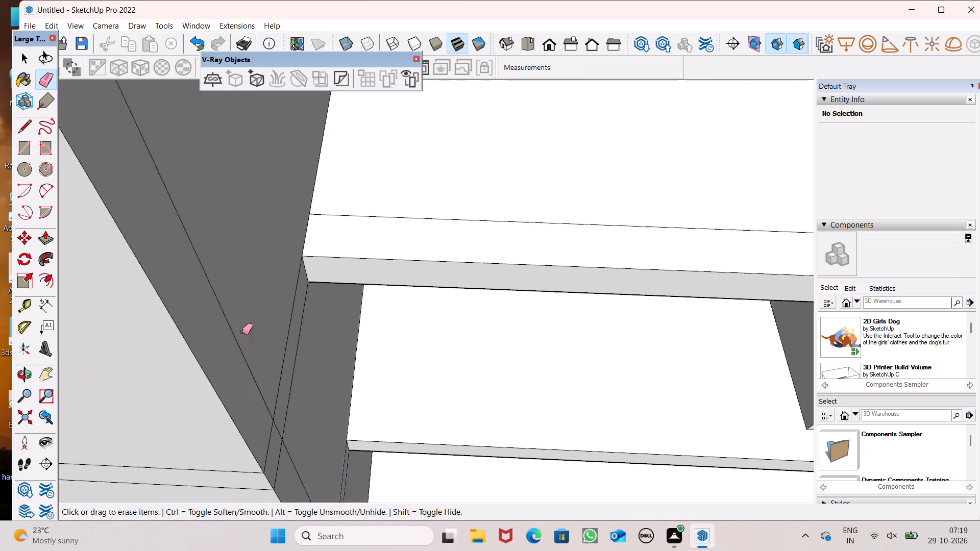
scroll(242, 332, down, 18)
middle_drag(286, 354, 310, 212)
scroll(310, 212, up, 1)
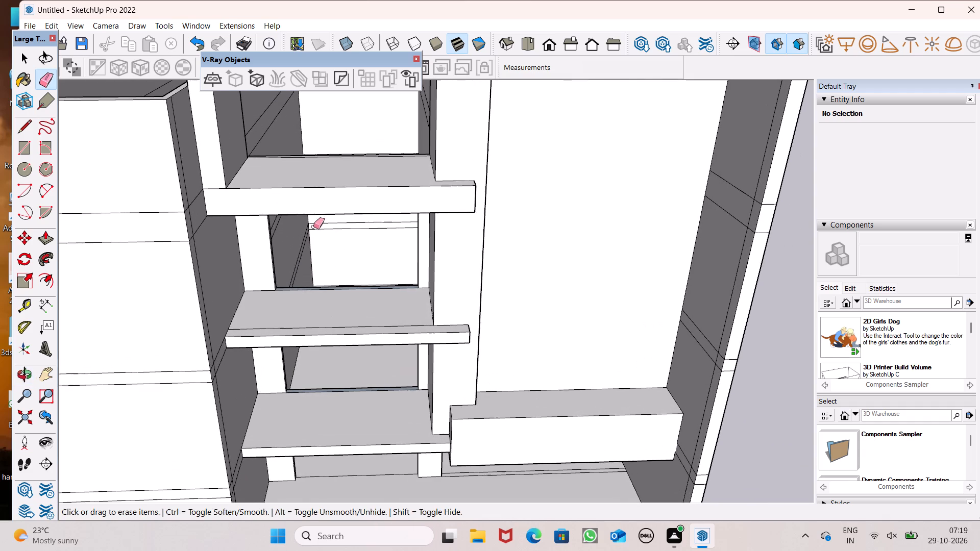
click(43, 247)
scroll(220, 346, down, 1)
scroll(230, 336, up, 2)
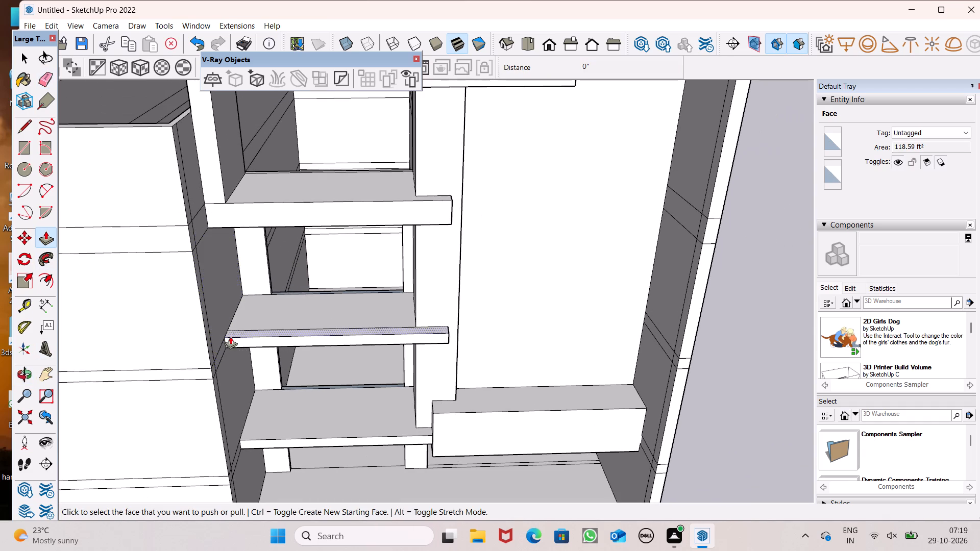
scroll(230, 336, up, 3)
click(232, 334)
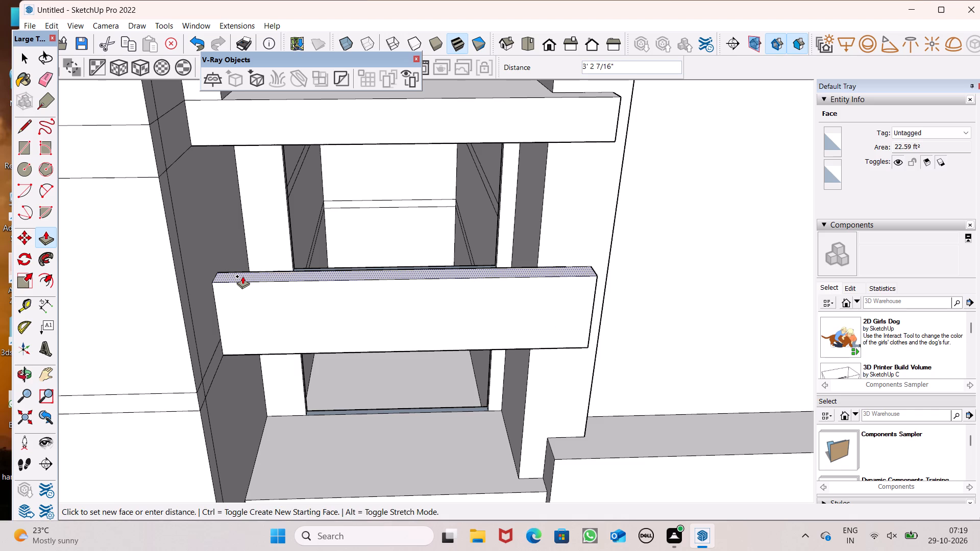
text(4')
key(Return)
Erase the seam edges between the slab and its raised parapet on the front face and the outer end face.
scroll(256, 288, down, 3)
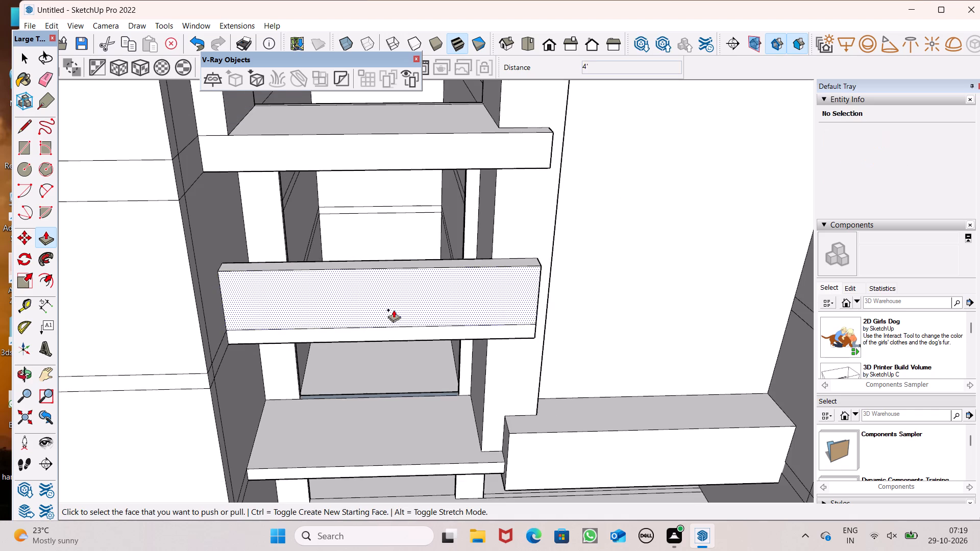
middle_drag(395, 310, 354, 263)
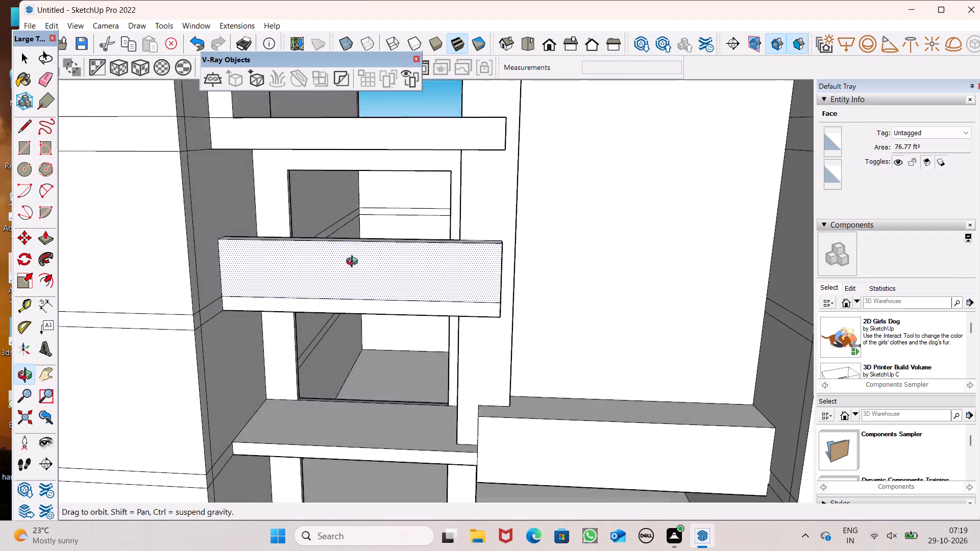
middle_drag(354, 263, 393, 341)
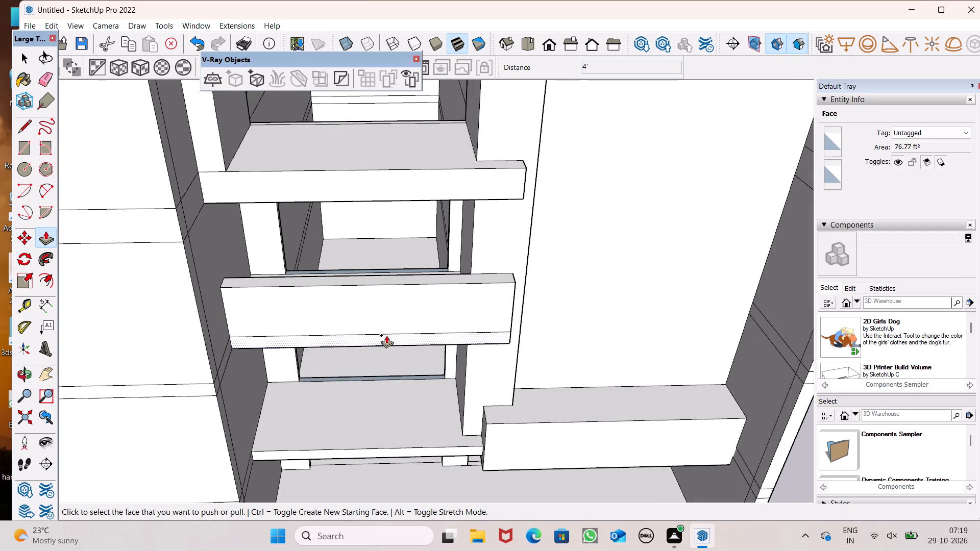
scroll(379, 329, up, 1)
middle_drag(379, 329, 303, 251)
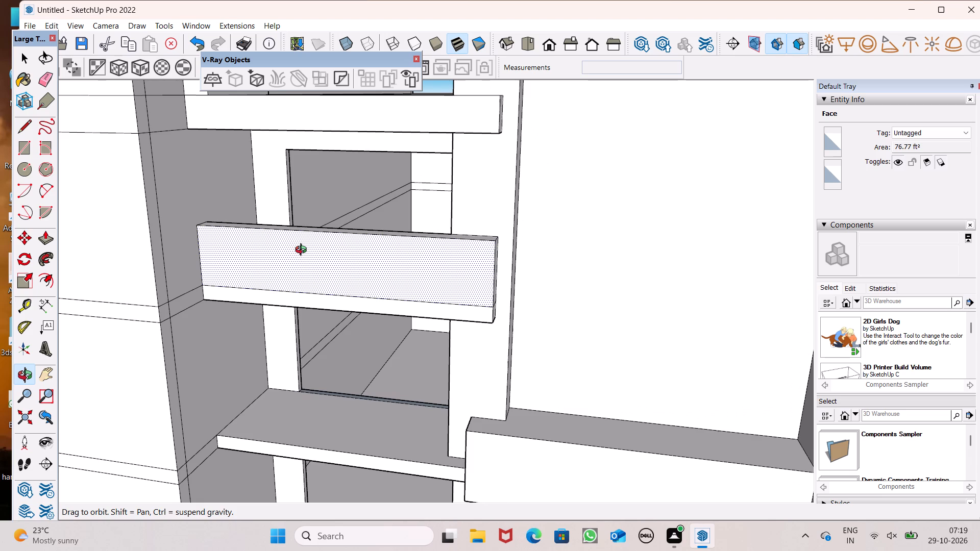
middle_drag(303, 251, 267, 251)
click(42, 82)
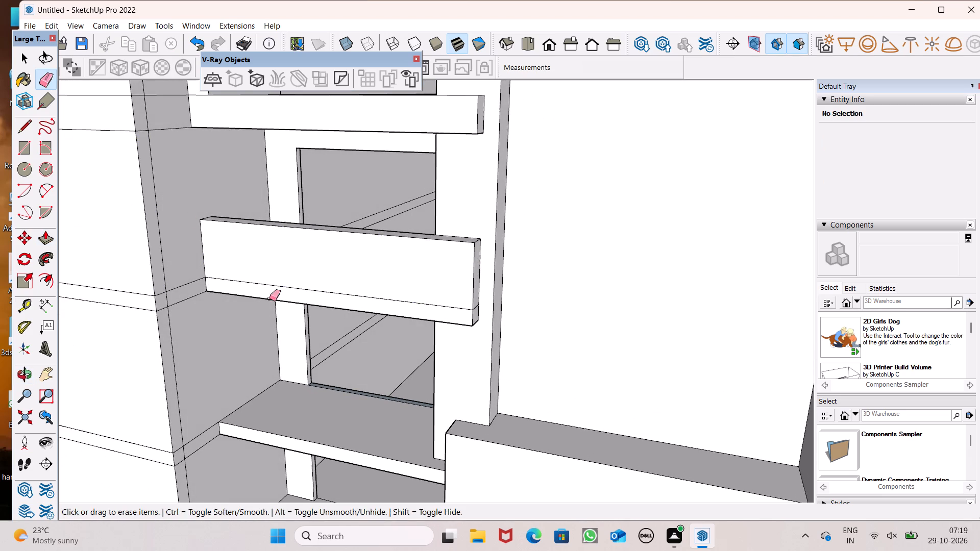
drag(346, 298, 364, 286)
middle_drag(473, 331, 420, 280)
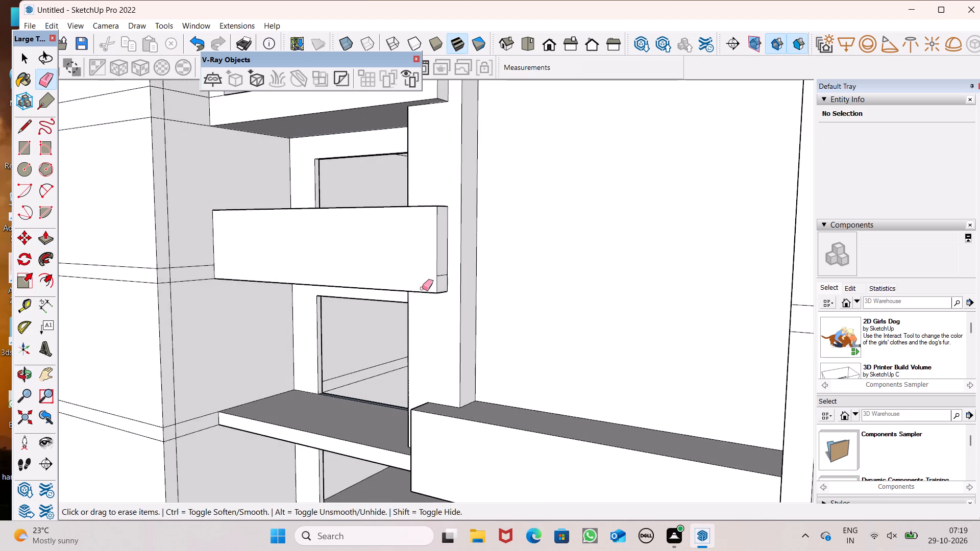
scroll(422, 288, up, 4)
click(453, 267)
Draw a sloping line about 19' 5" long across the parapet's front face, from high on its inner edge to just above its outer bottom corner.
scroll(448, 279, down, 3)
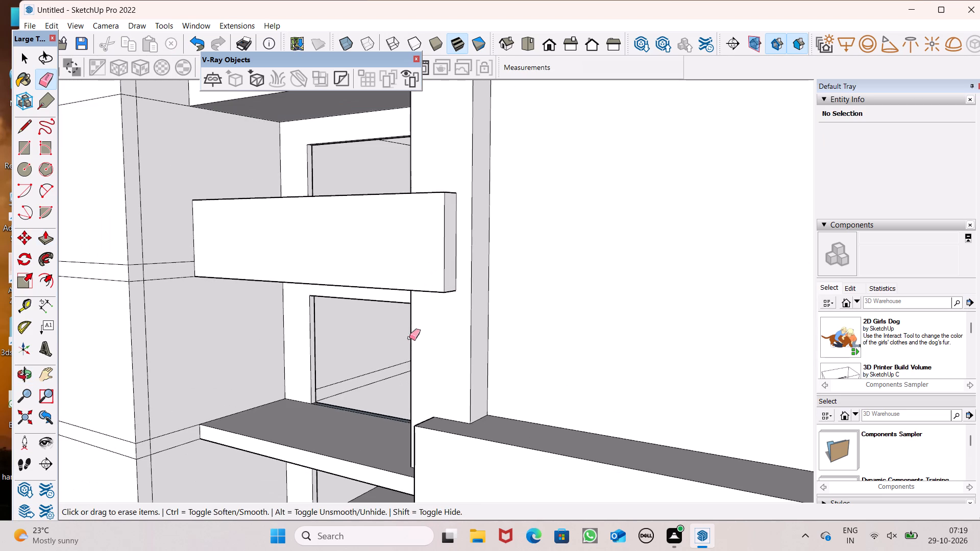
middle_drag(409, 339, 550, 371)
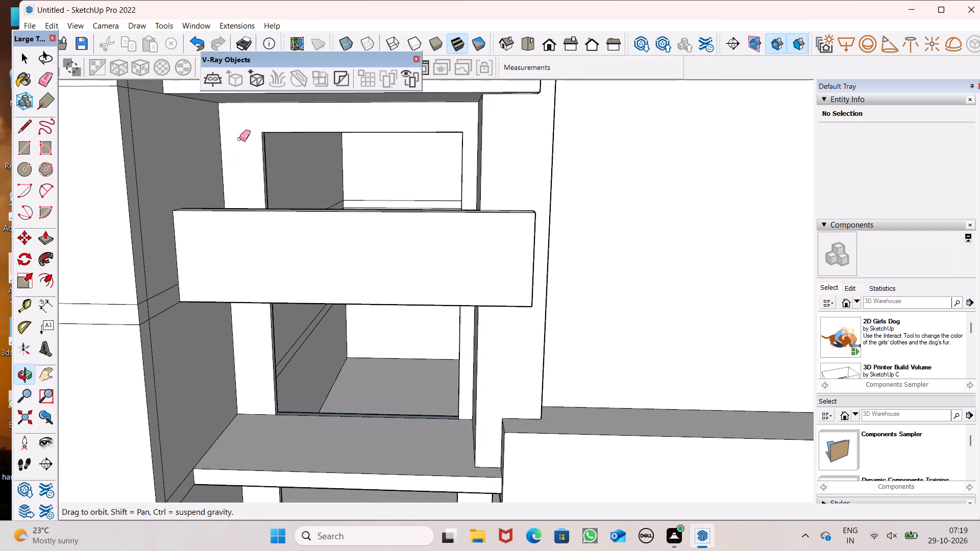
click(21, 128)
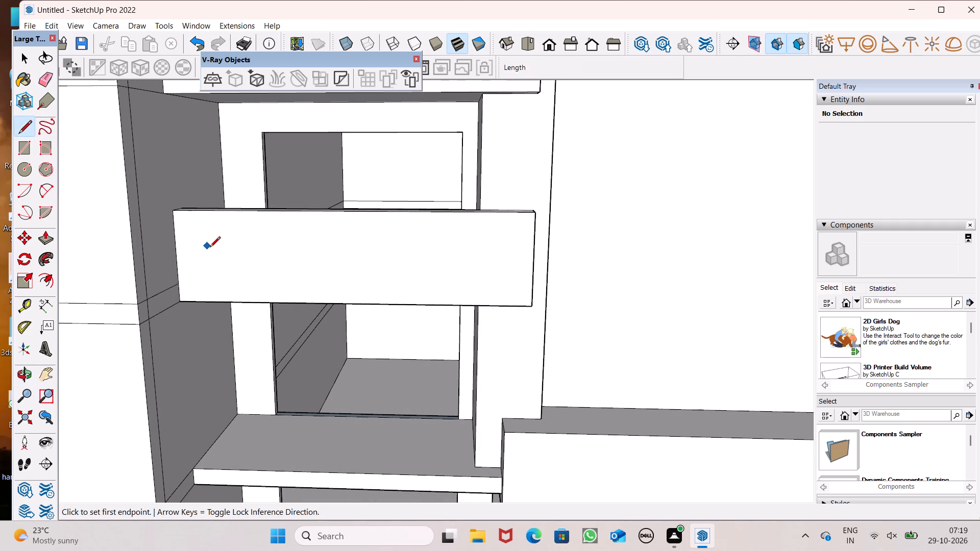
middle_drag(211, 247, 217, 221)
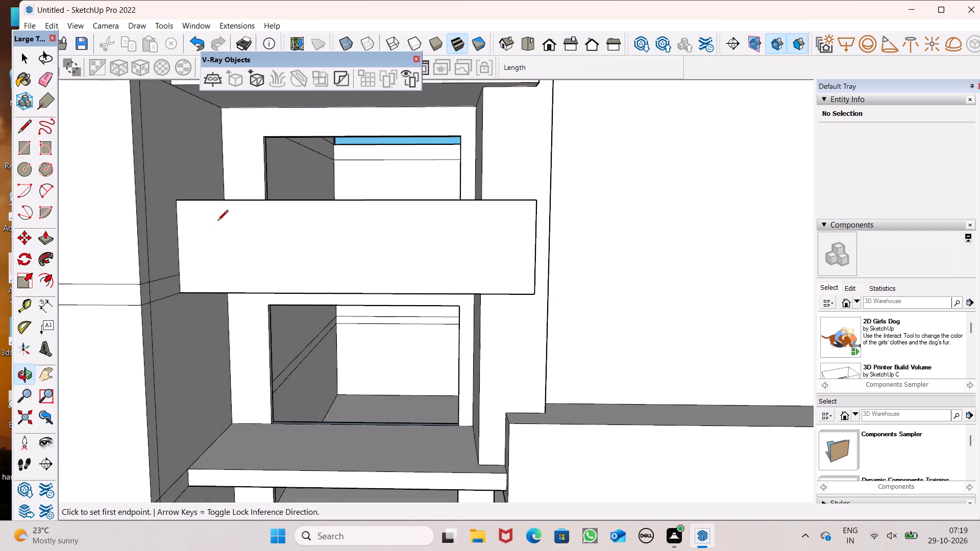
scroll(217, 221, up, 2)
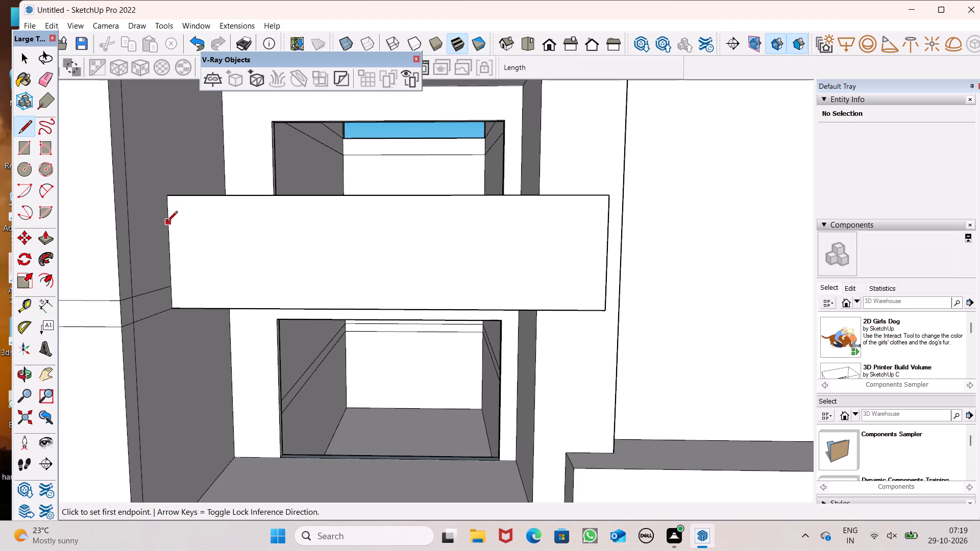
click(166, 225)
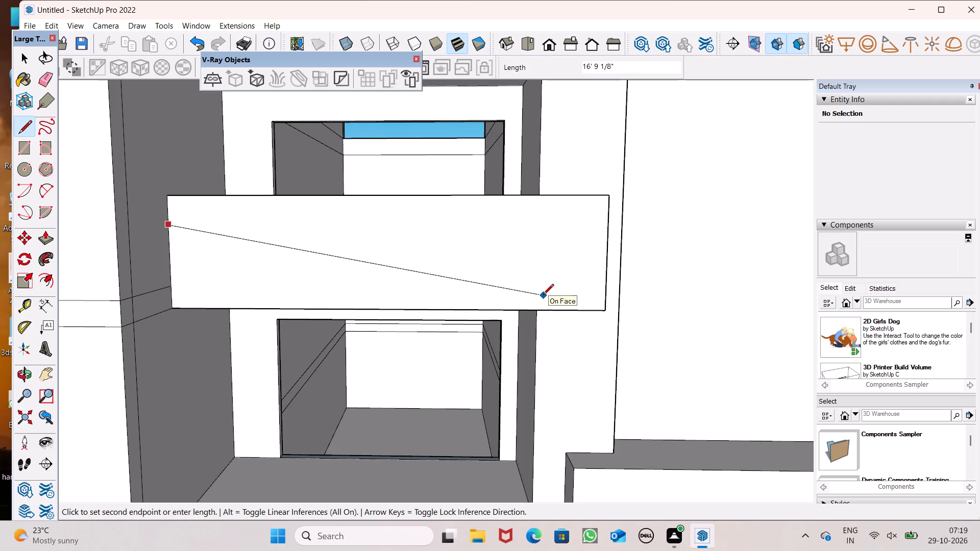
scroll(618, 306, up, 3)
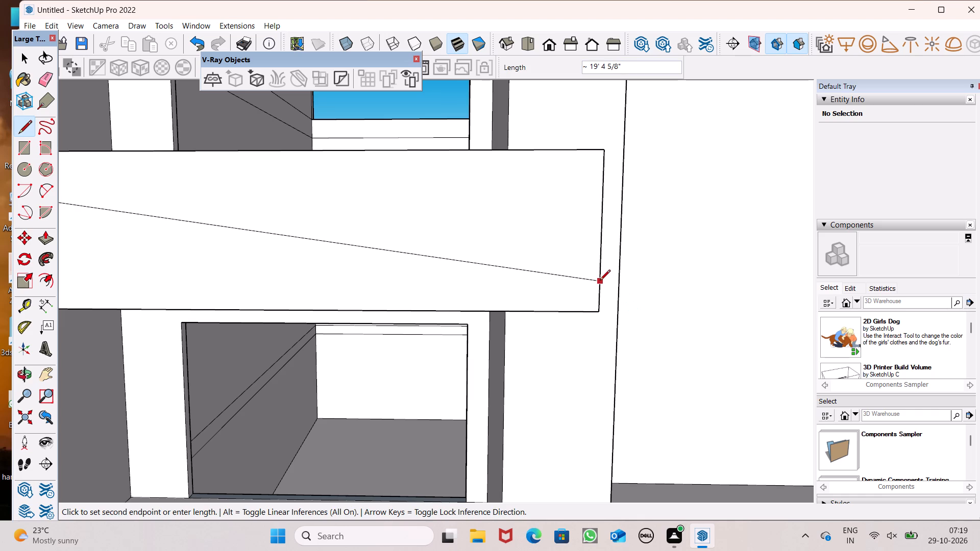
scroll(584, 294, up, 5)
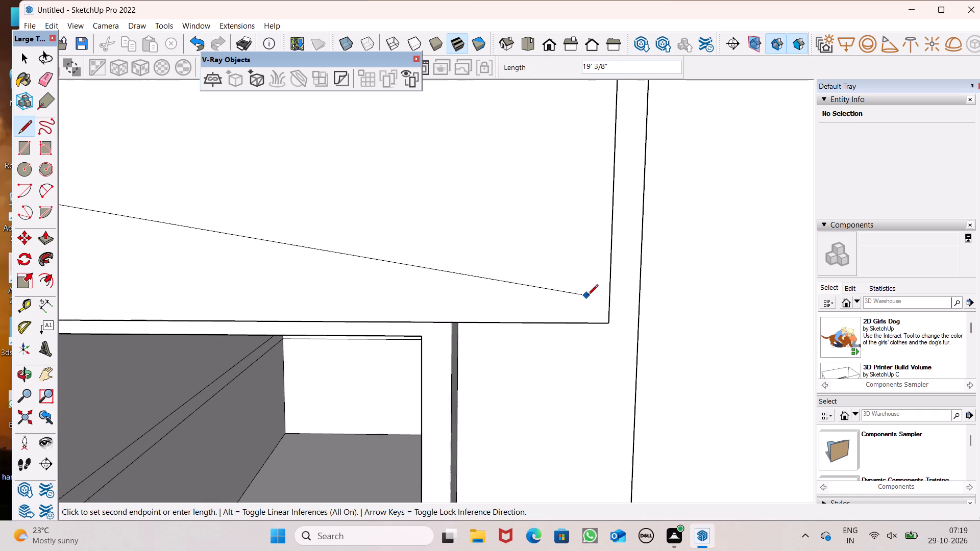
scroll(587, 296, up, 1)
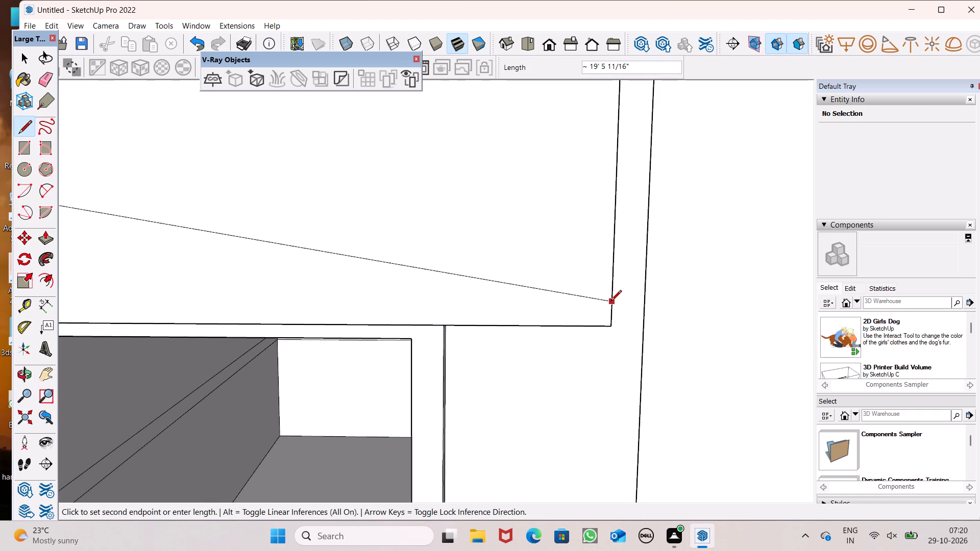
click(608, 305)
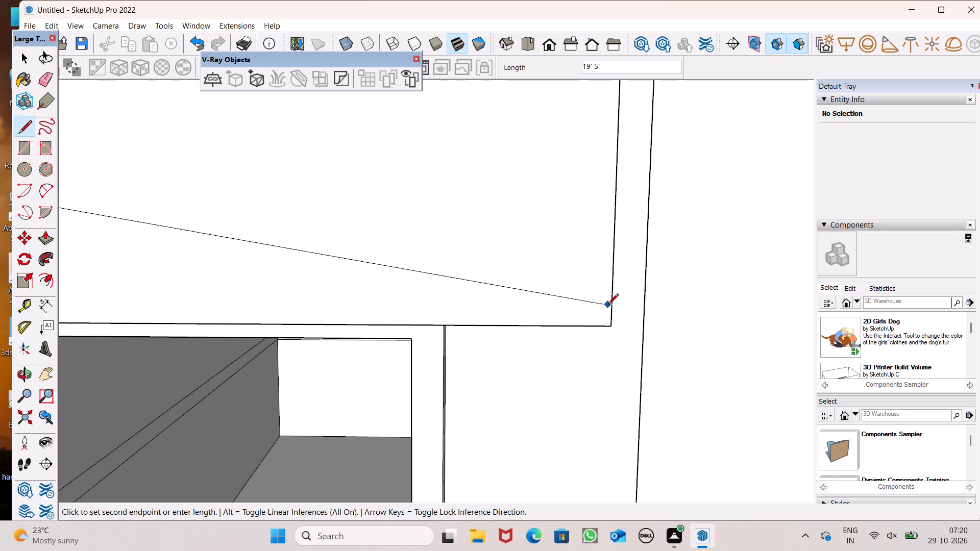
middle_drag(601, 305, 443, 354)
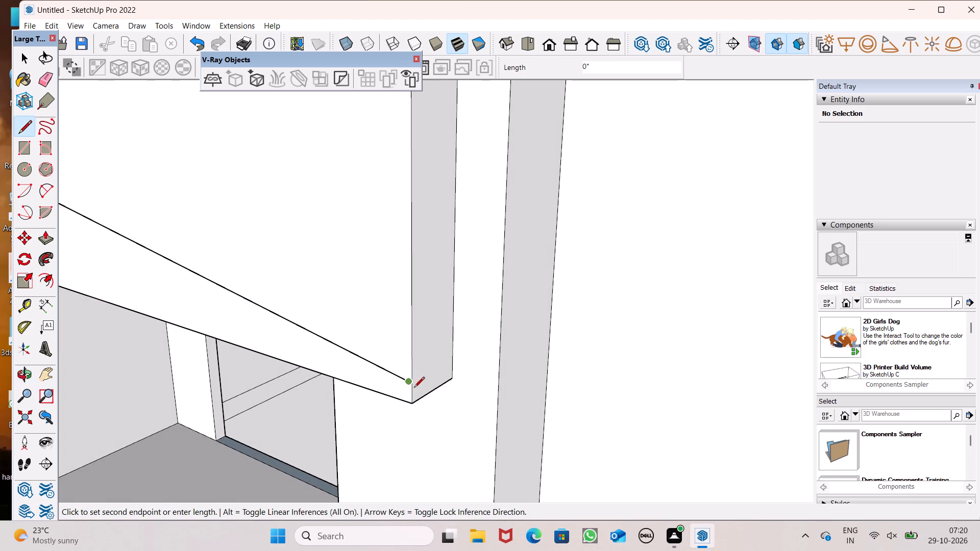
scroll(394, 388, up, 14)
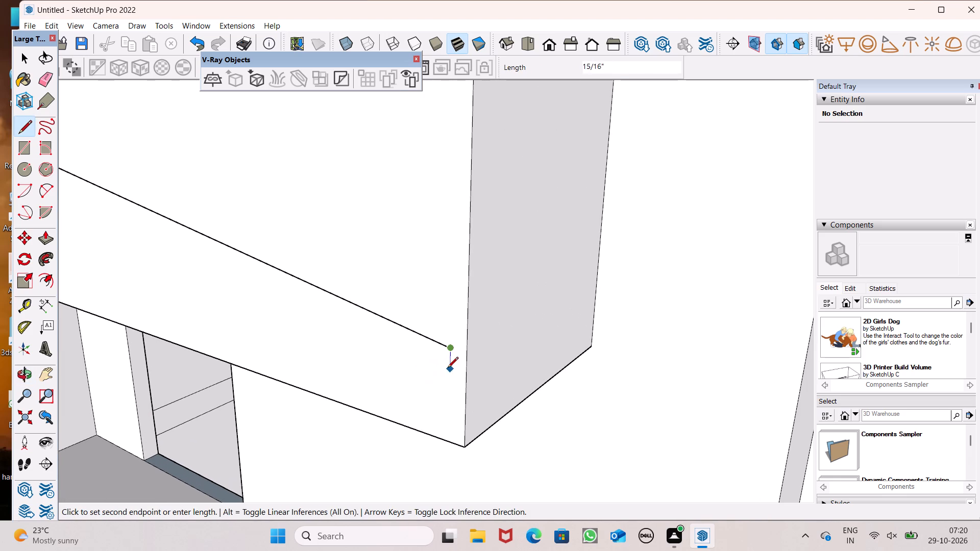
click(467, 357)
Continue the sloping line across the parapet's outer end face with a line about 1' 3 3/8" long.
click(467, 357)
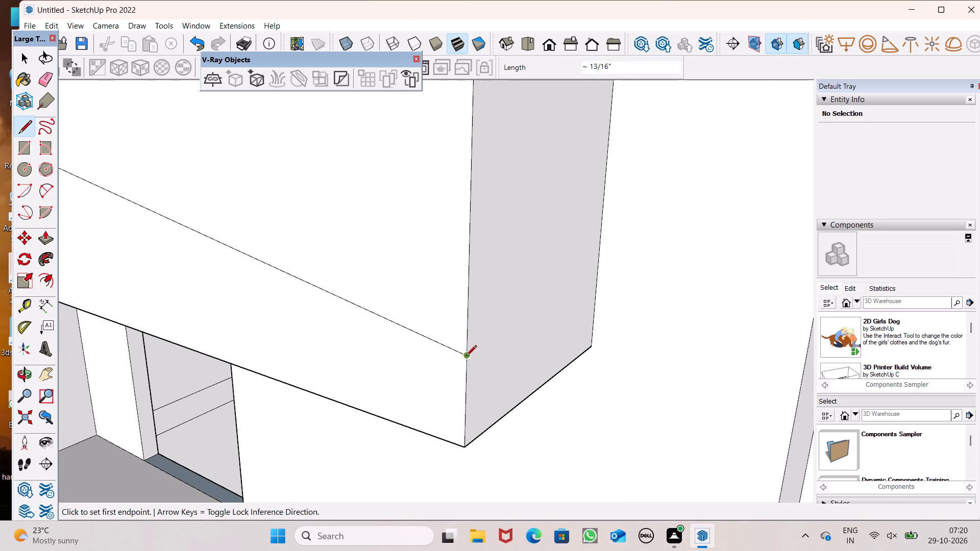
click(596, 275)
middle_drag(544, 325, 464, 266)
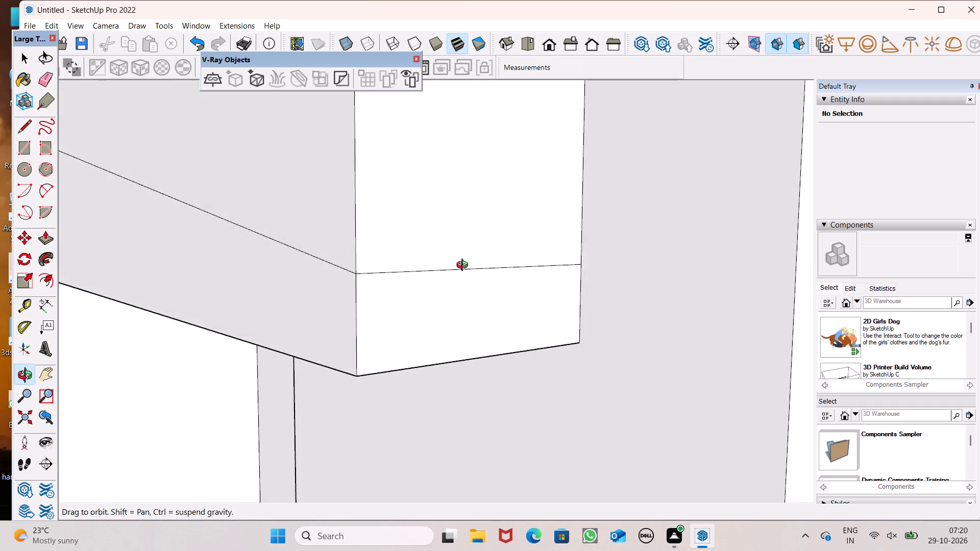
middle_drag(464, 266, 533, 237)
key(space)
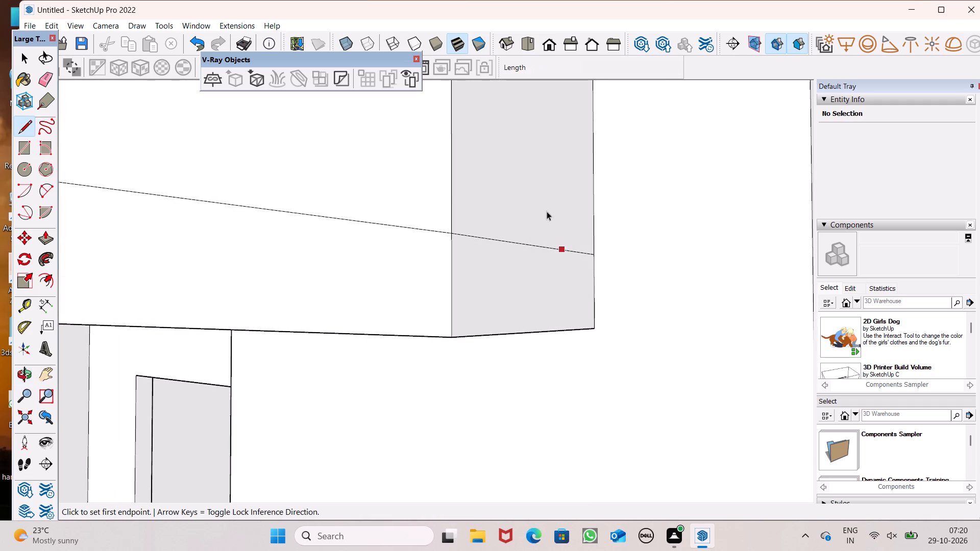
Examine the parapet's sloping line from the front and from the outer end, along with the surrounding facade.
scroll(511, 222, down, 15)
scroll(512, 227, down, 12)
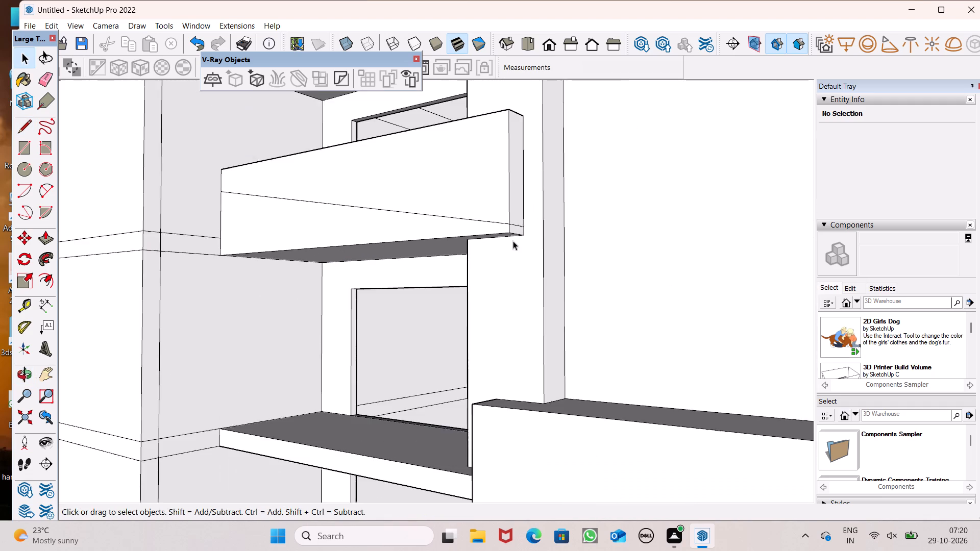
middle_drag(513, 241, 670, 332)
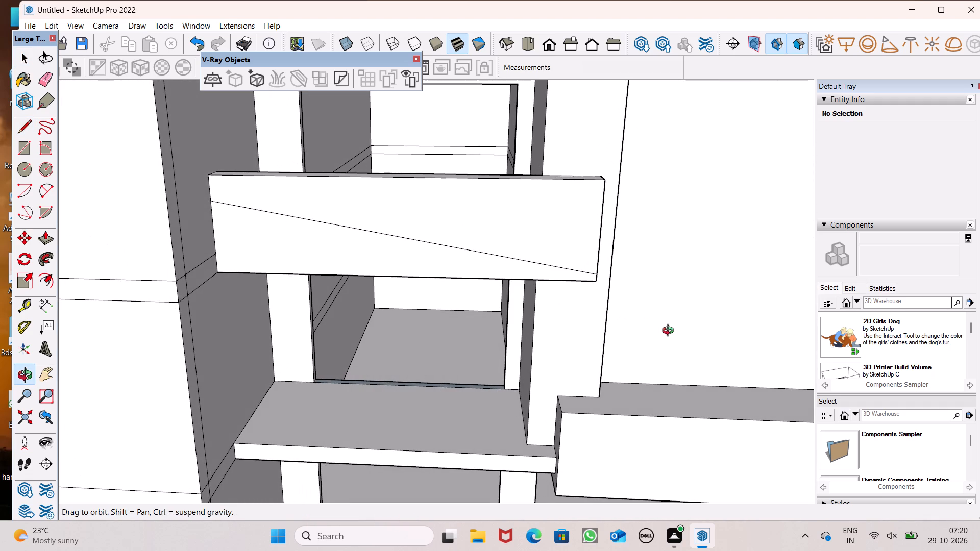
middle_drag(670, 332, 522, 334)
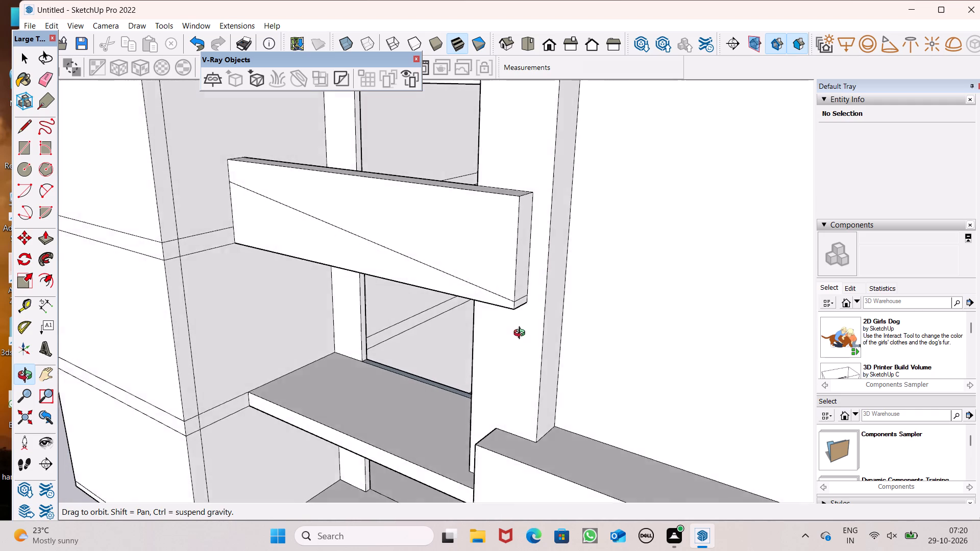
middle_drag(522, 334, 635, 315)
scroll(411, 162, down, 3)
middle_drag(419, 169, 484, 140)
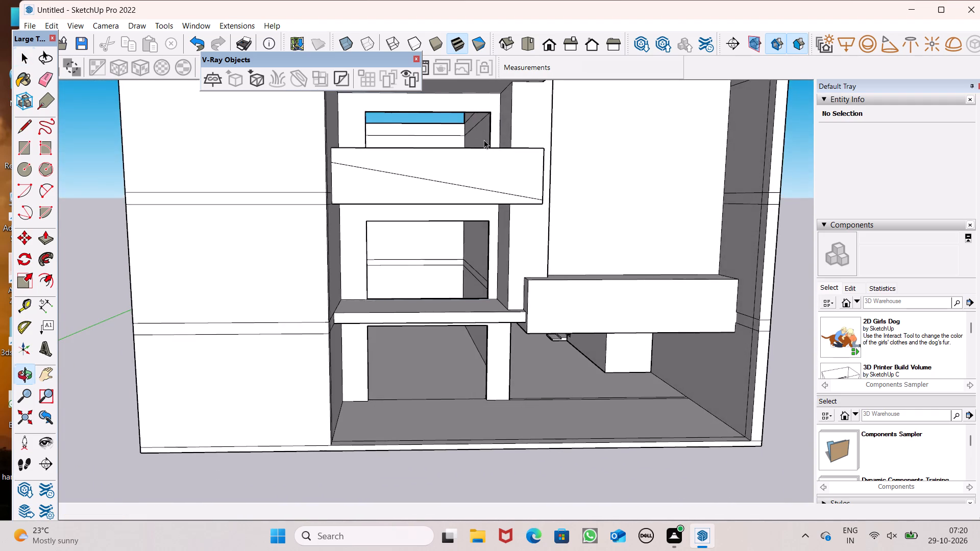
scroll(427, 143, up, 4)
scroll(355, 165, down, 2)
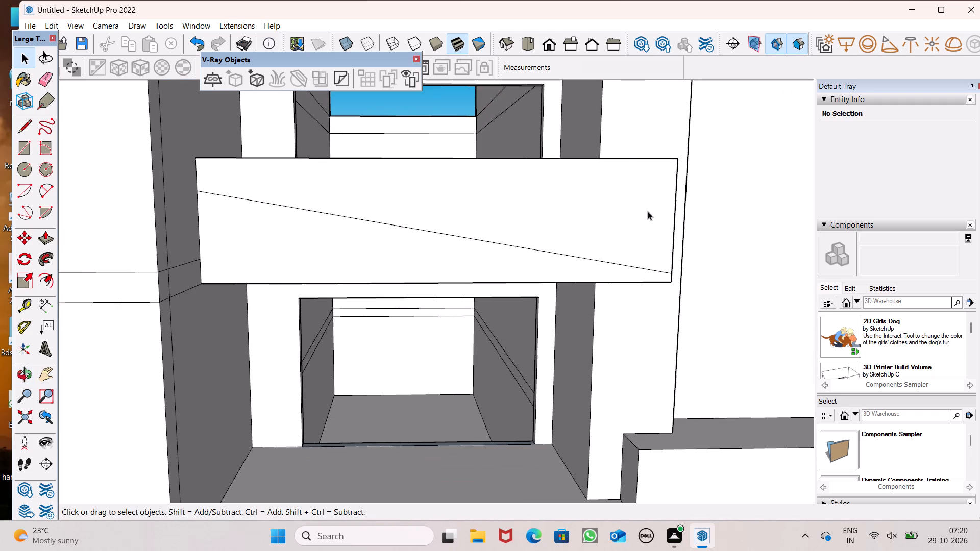
scroll(220, 261, down, 4)
scroll(534, 248, up, 4)
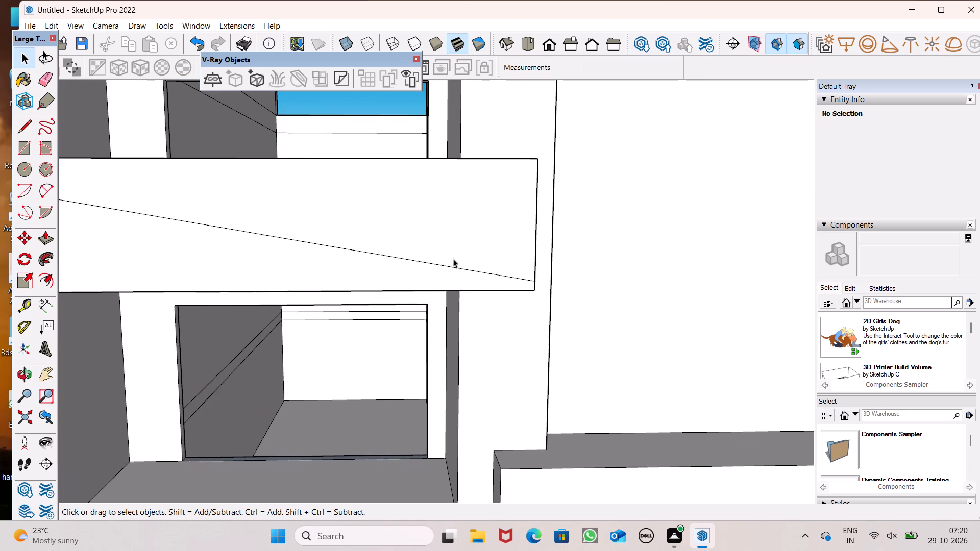
scroll(453, 259, down, 4)
scroll(531, 238, up, 2)
middle_drag(535, 237, 339, 252)
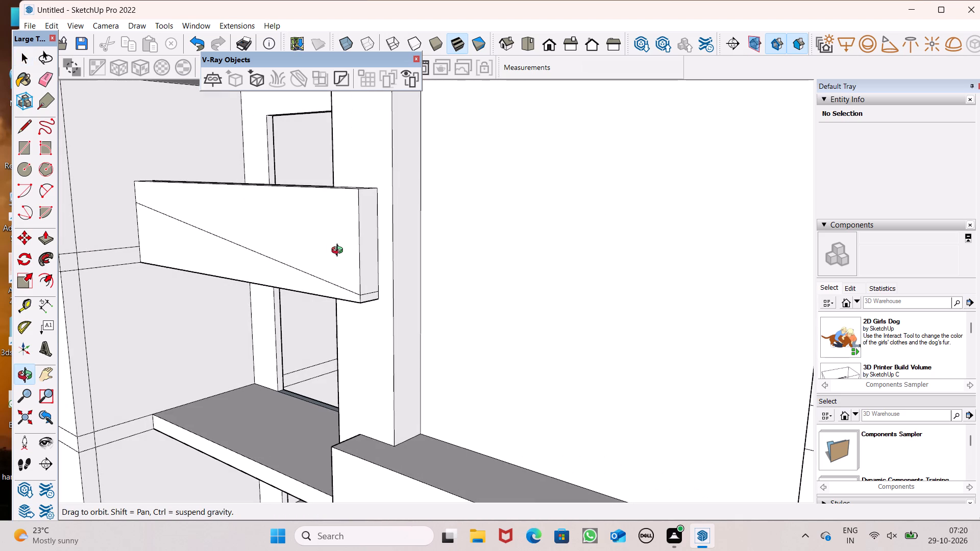
middle_drag(339, 252, 453, 245)
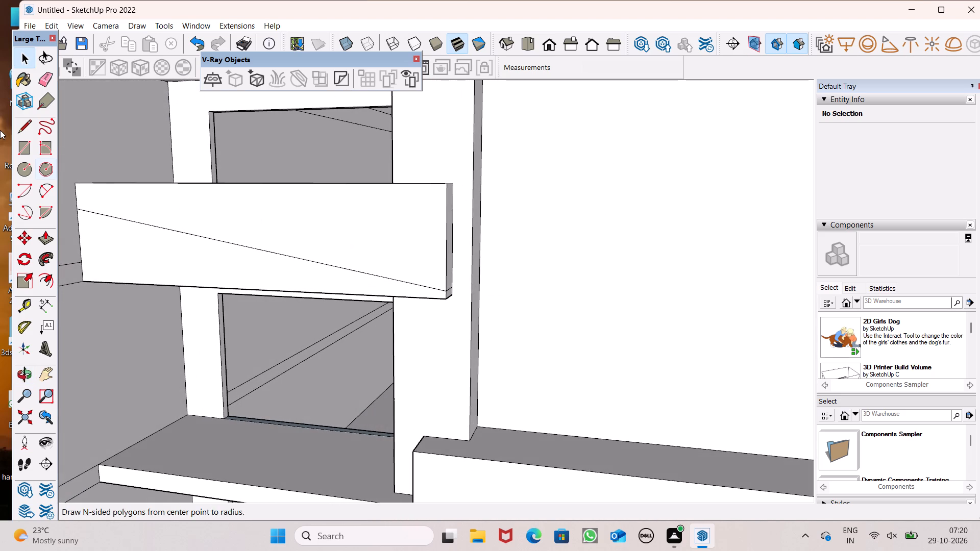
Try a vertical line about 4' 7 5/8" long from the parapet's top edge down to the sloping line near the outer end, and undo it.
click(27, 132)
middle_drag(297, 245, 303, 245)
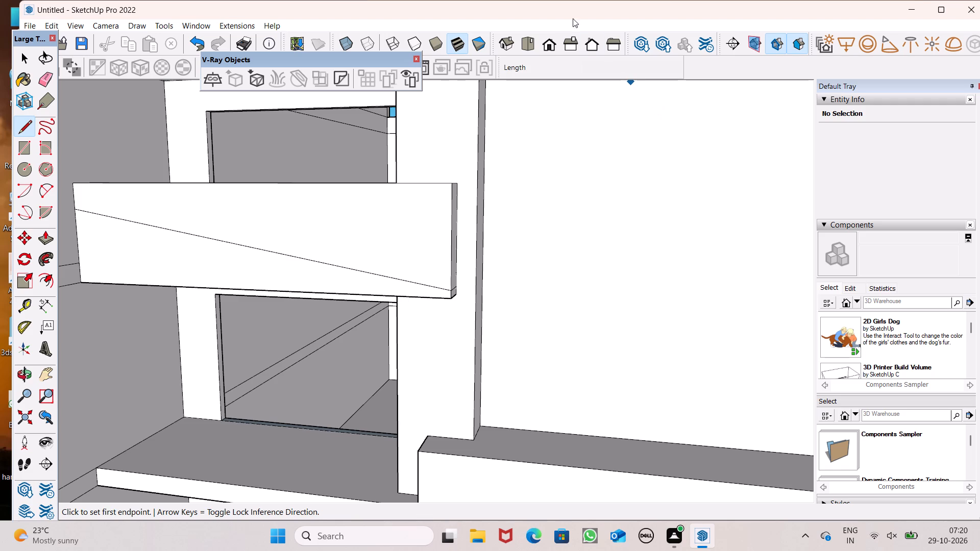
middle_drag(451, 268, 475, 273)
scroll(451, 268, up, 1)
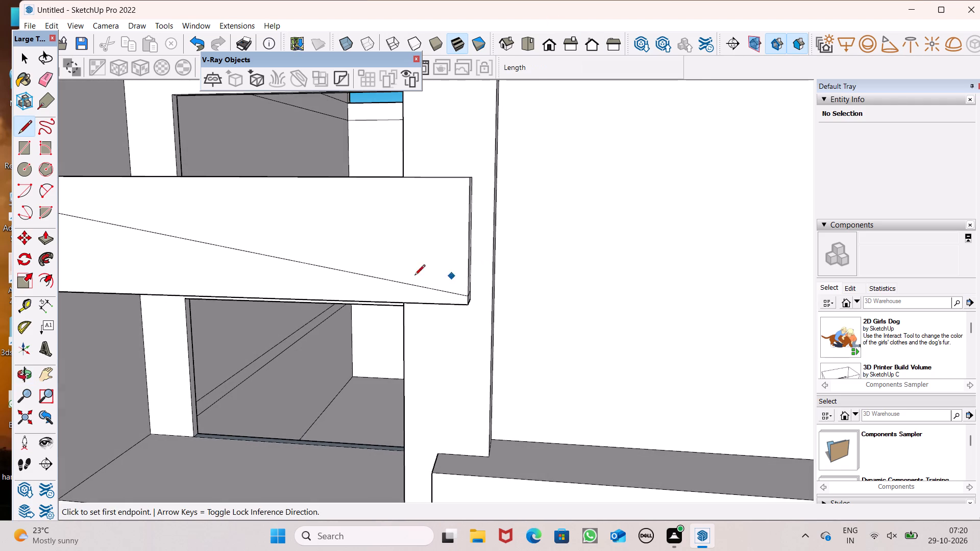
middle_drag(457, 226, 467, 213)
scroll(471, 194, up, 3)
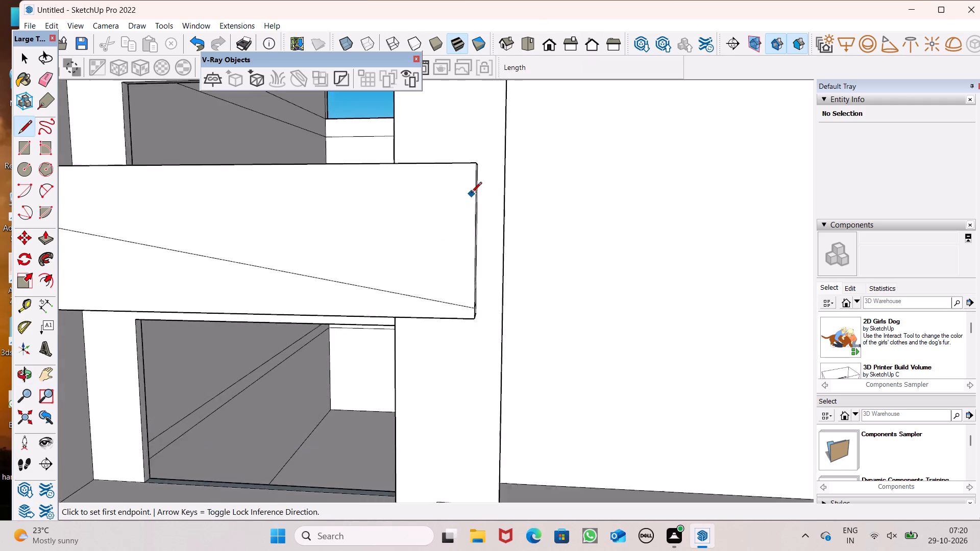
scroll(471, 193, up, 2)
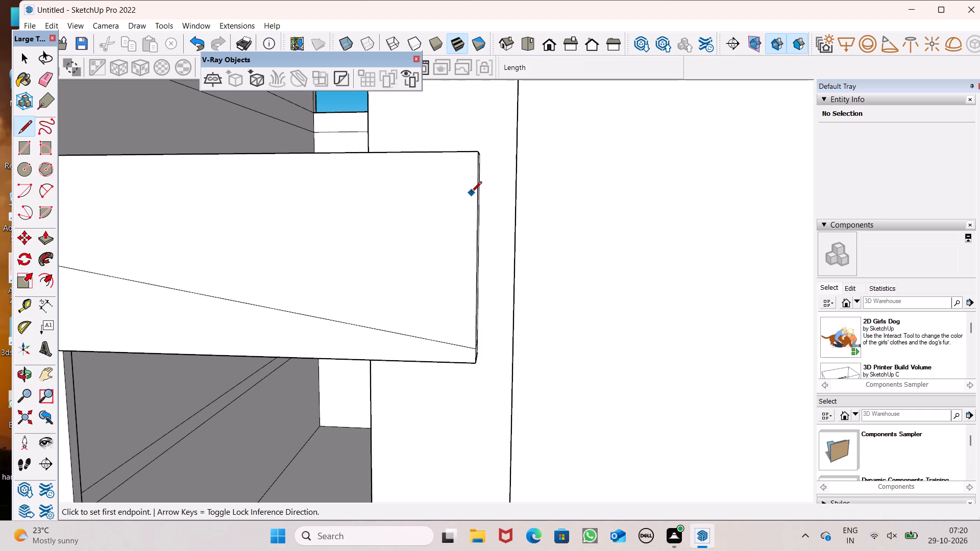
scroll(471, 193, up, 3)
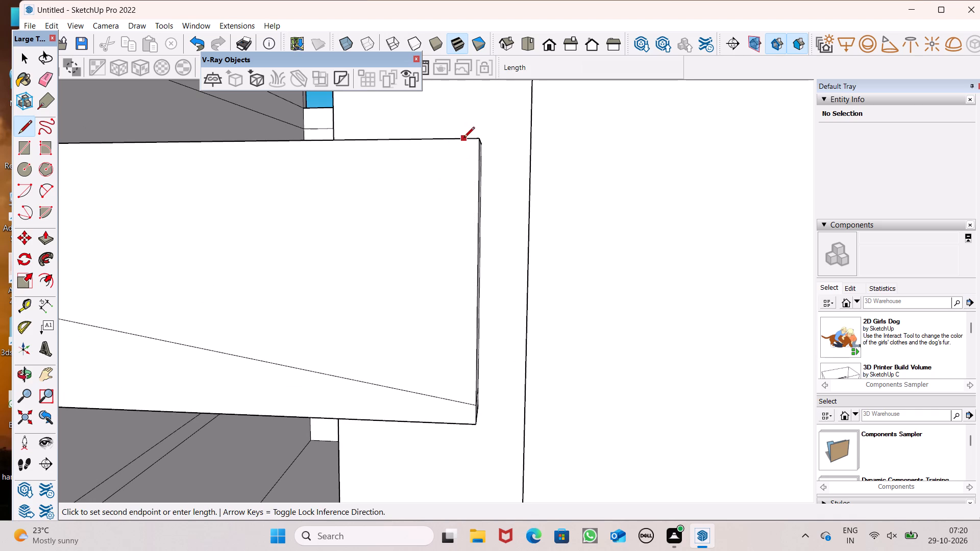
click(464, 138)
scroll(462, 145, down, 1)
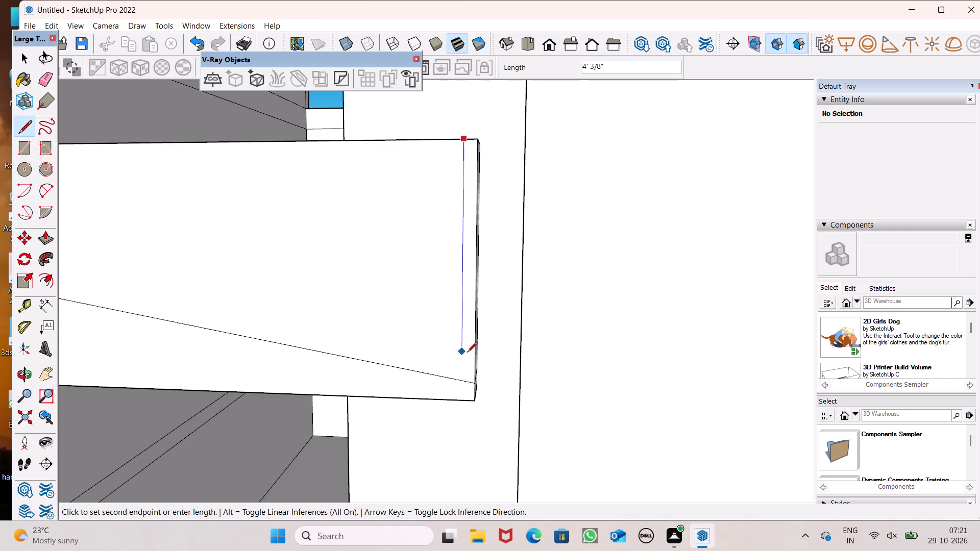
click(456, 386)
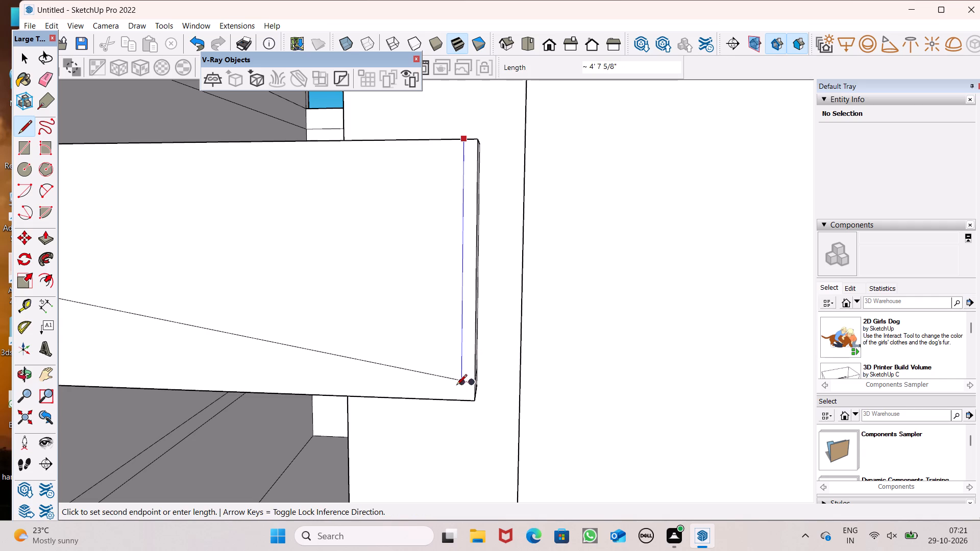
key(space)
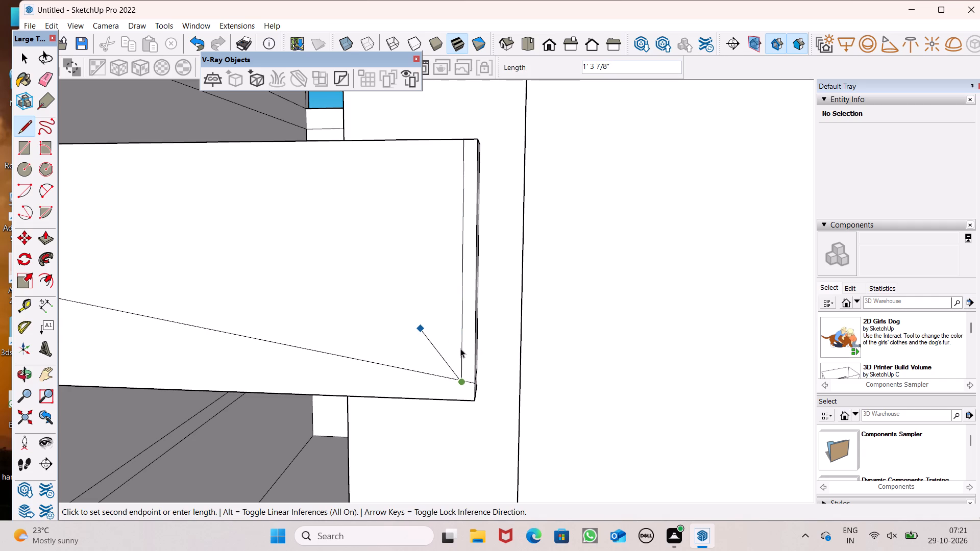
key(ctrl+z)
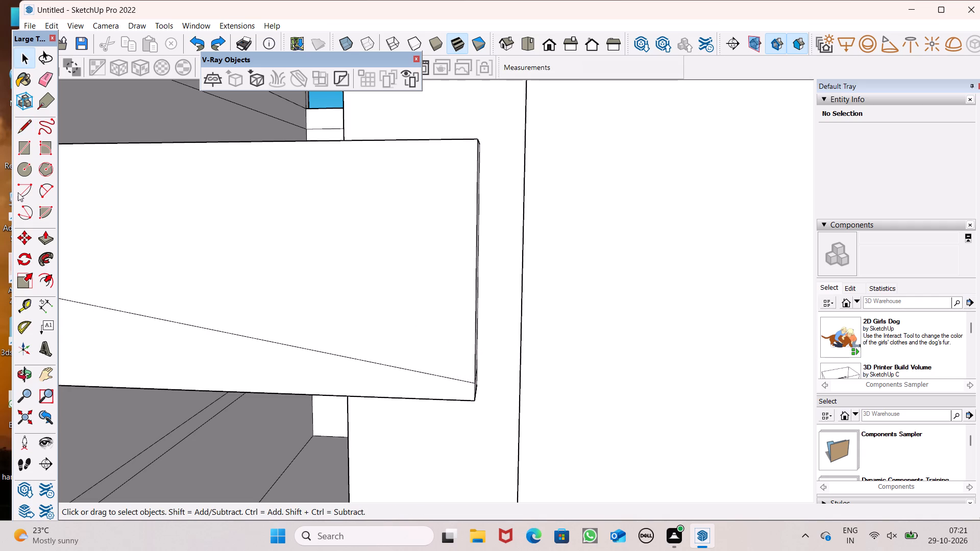
Draw a vertical line about 4' 7 1/16" long from the parapet's top front edge down to the sloping line near the outer end.
click(25, 120)
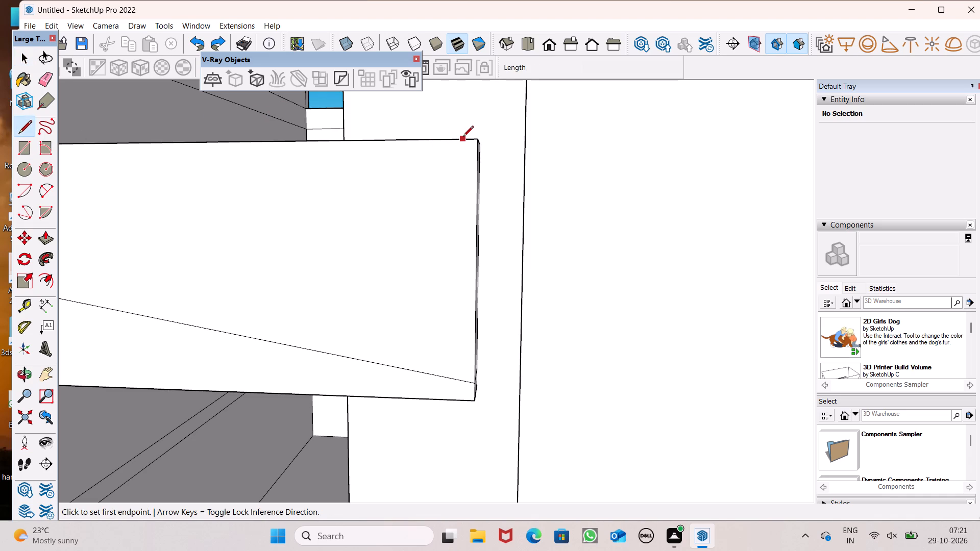
middle_drag(457, 161, 468, 185)
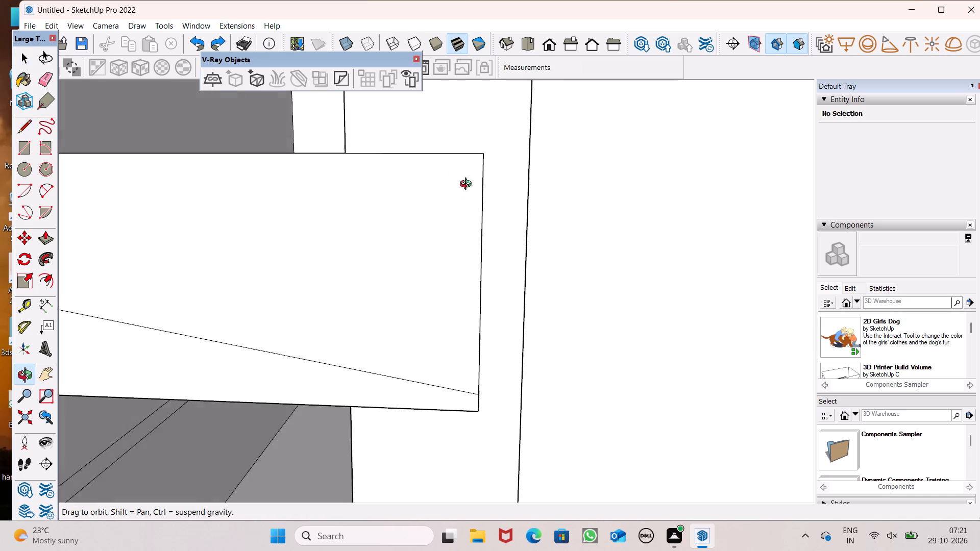
middle_drag(468, 185, 486, 207)
scroll(487, 207, up, 4)
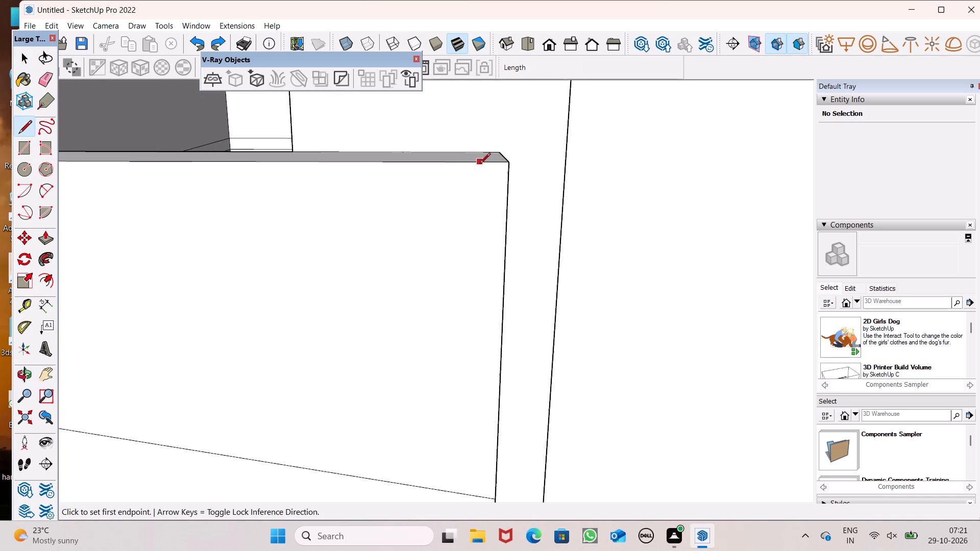
click(481, 162)
scroll(480, 160, down, 1)
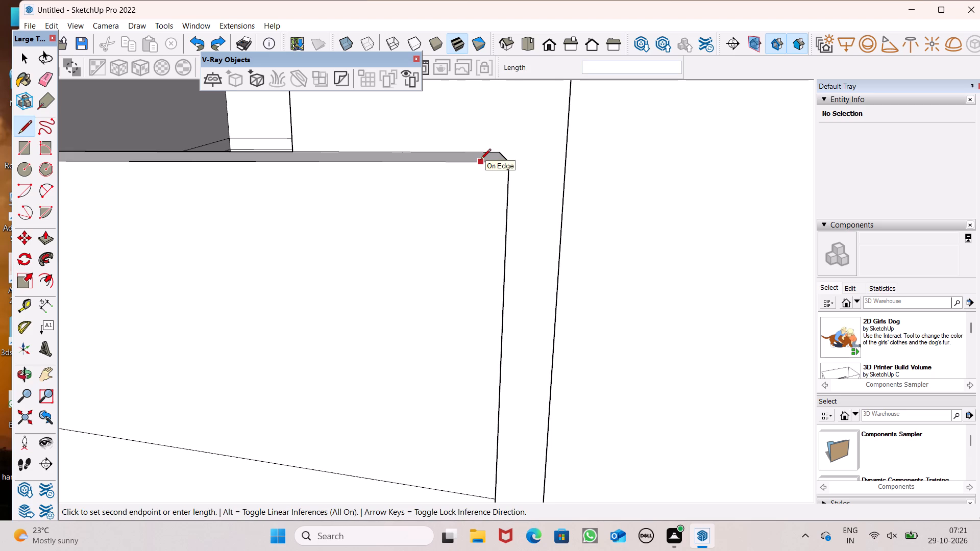
scroll(480, 160, down, 2)
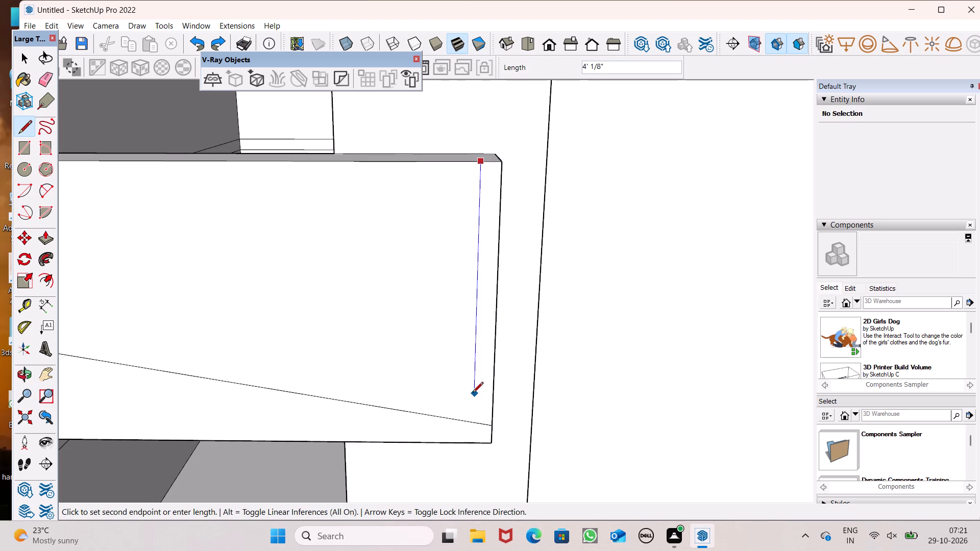
click(469, 427)
key(space)
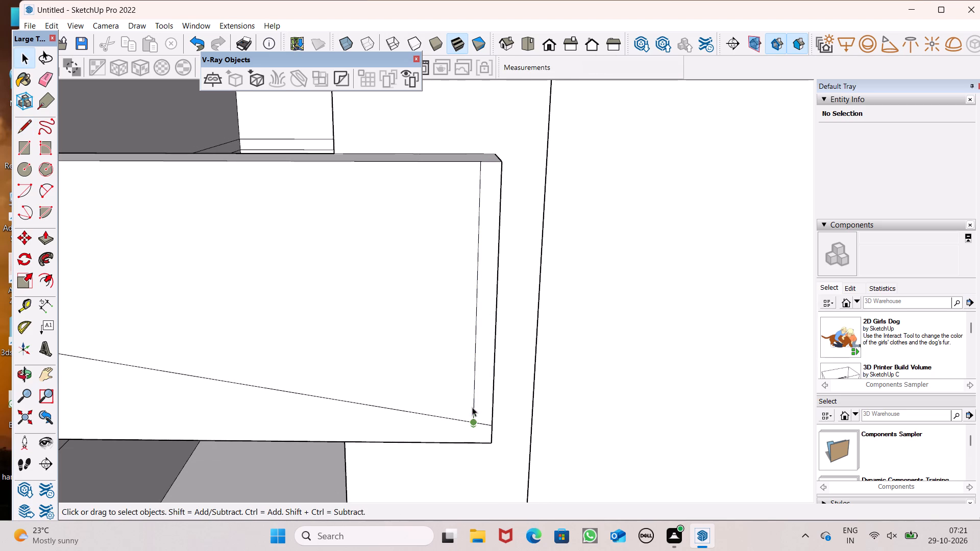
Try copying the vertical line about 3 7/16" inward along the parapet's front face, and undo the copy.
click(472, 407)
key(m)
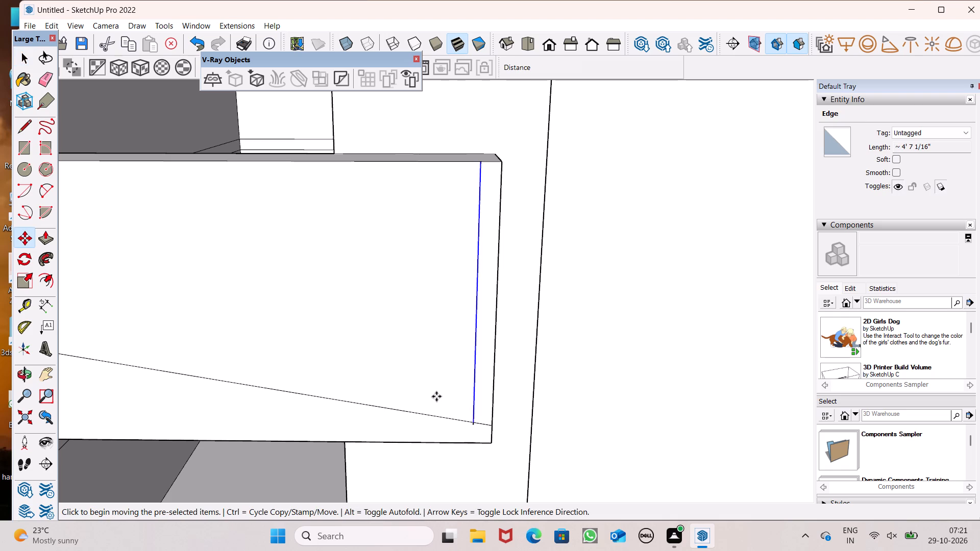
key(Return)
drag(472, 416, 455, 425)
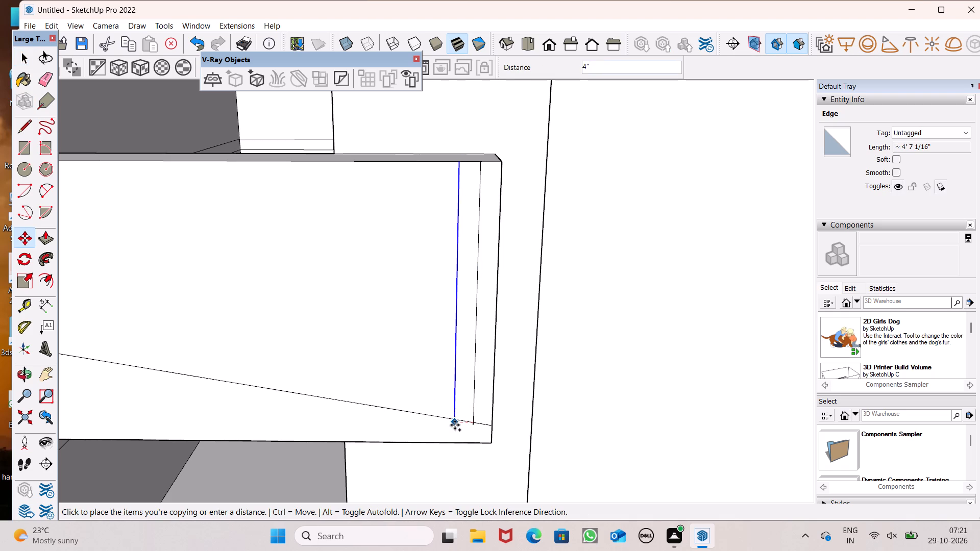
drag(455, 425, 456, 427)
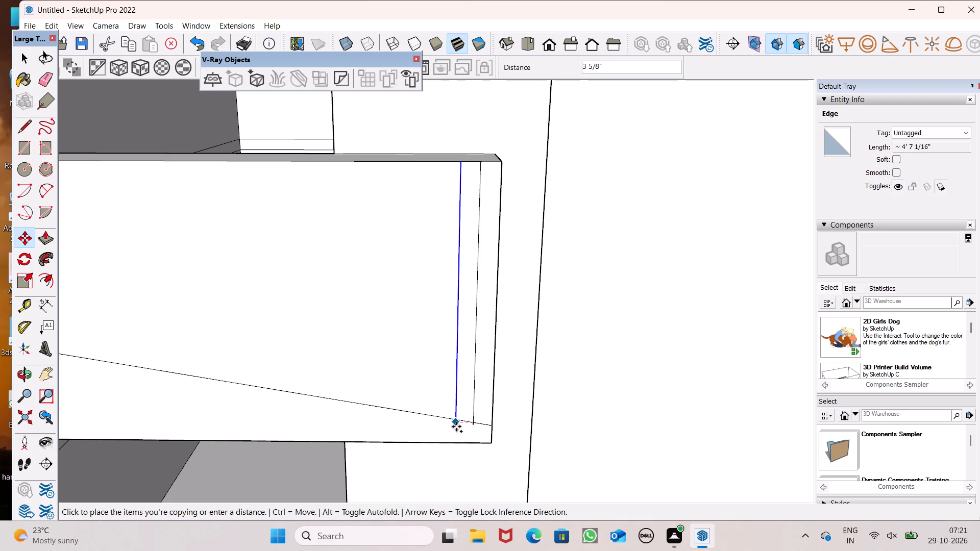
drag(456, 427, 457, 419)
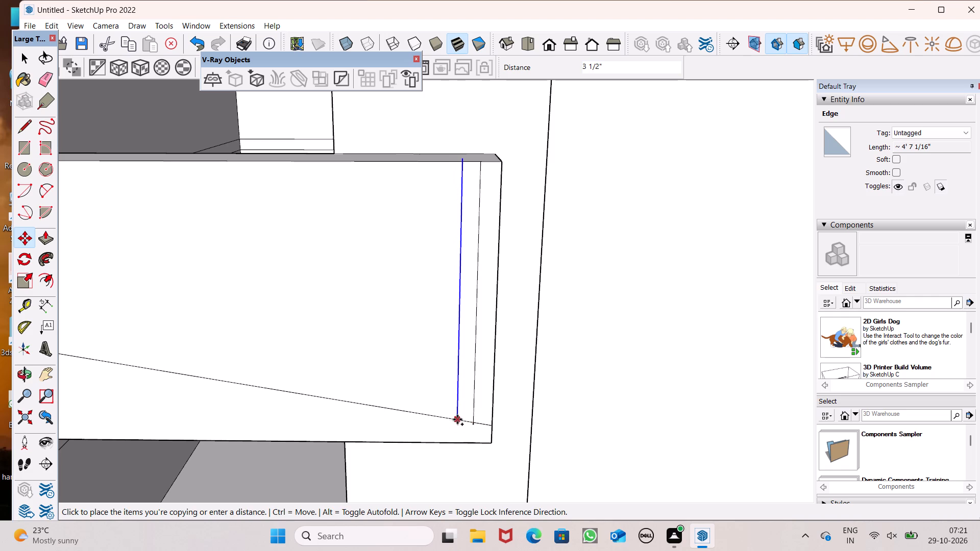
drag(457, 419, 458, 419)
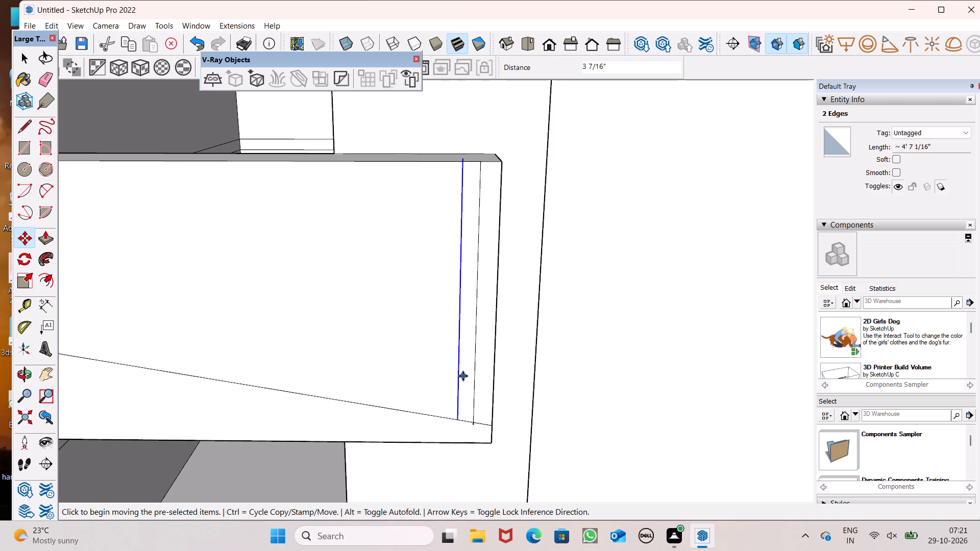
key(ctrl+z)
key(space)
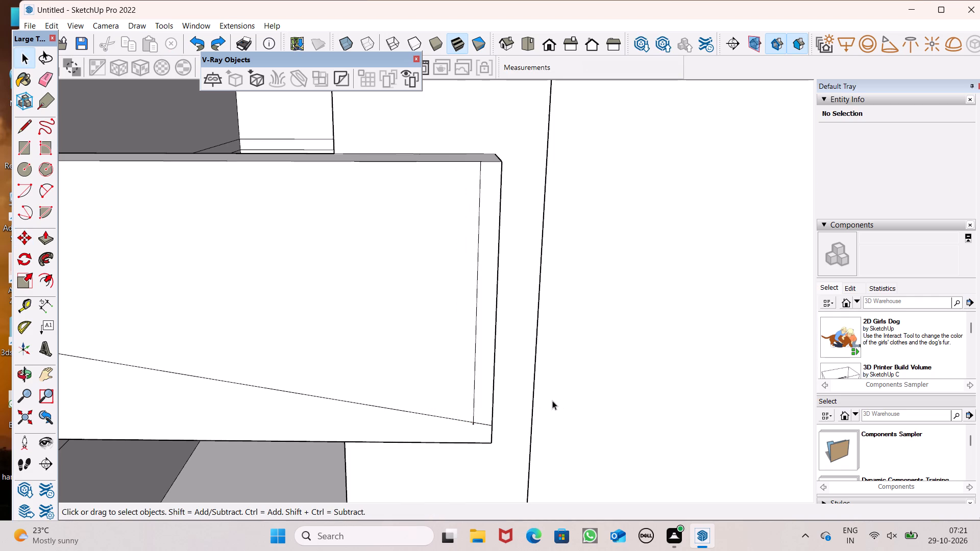
Copy the vertical line about 3 5/8" inward along the parapet's front face and repeat the copy 40 times.
click(474, 400)
key(m)
key(Return)
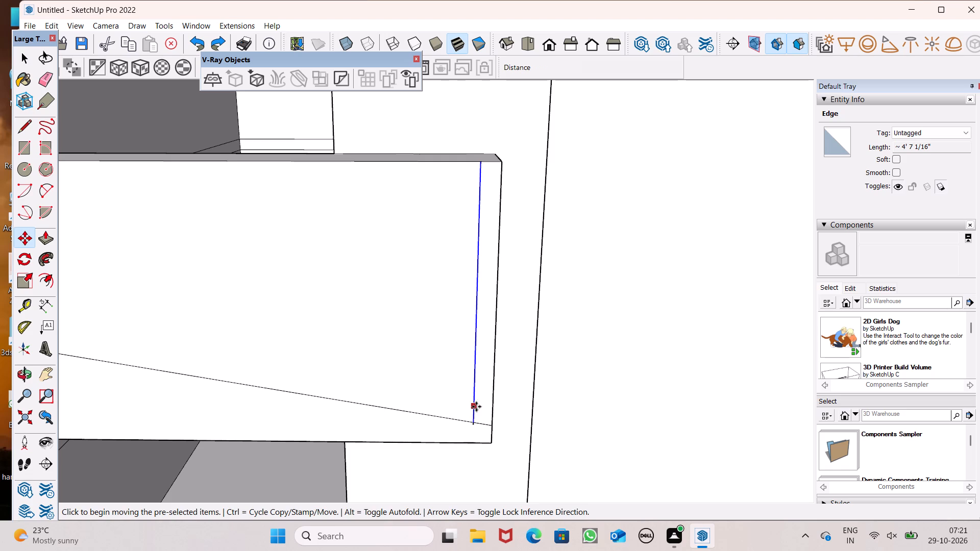
ctrl+drag(476, 406, 458, 406)
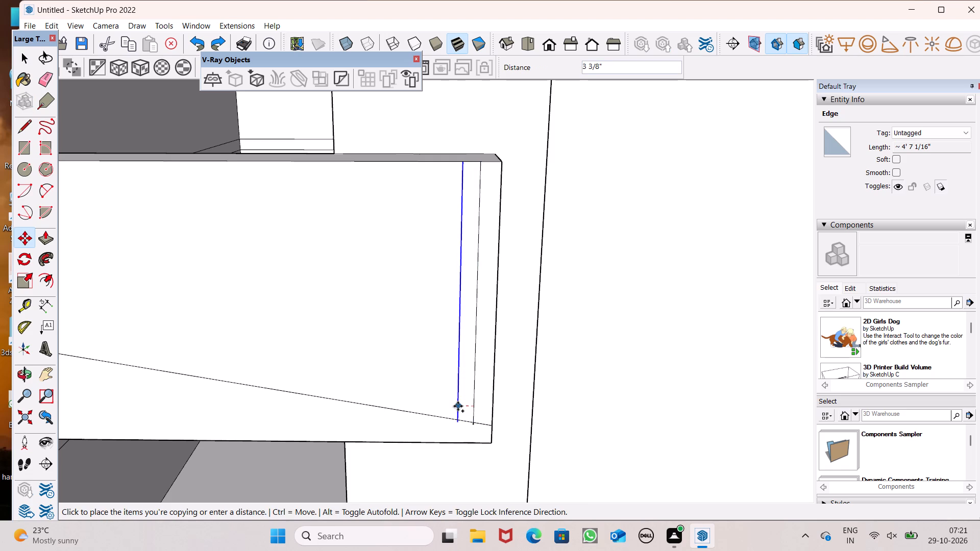
ctrl+drag(458, 406, 457, 408)
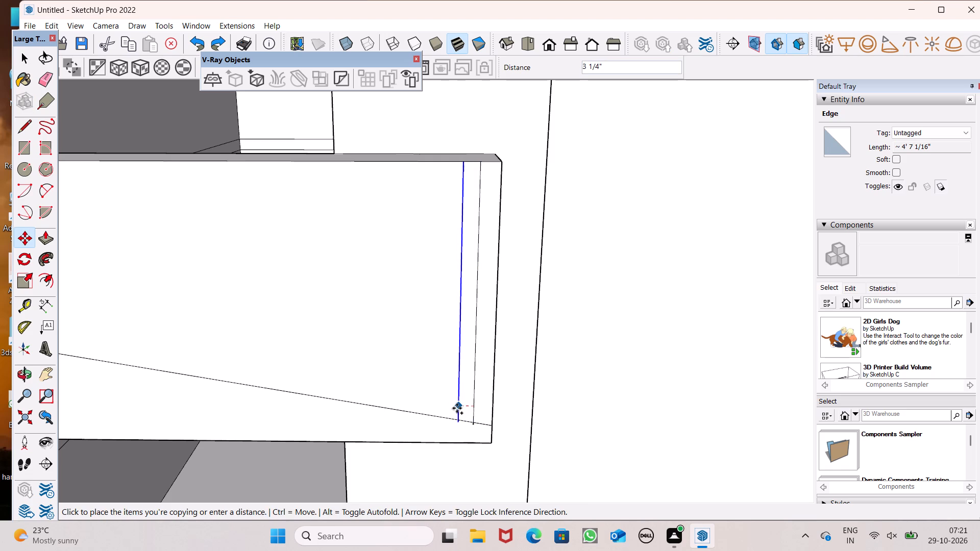
ctrl+drag(457, 408, 457, 407)
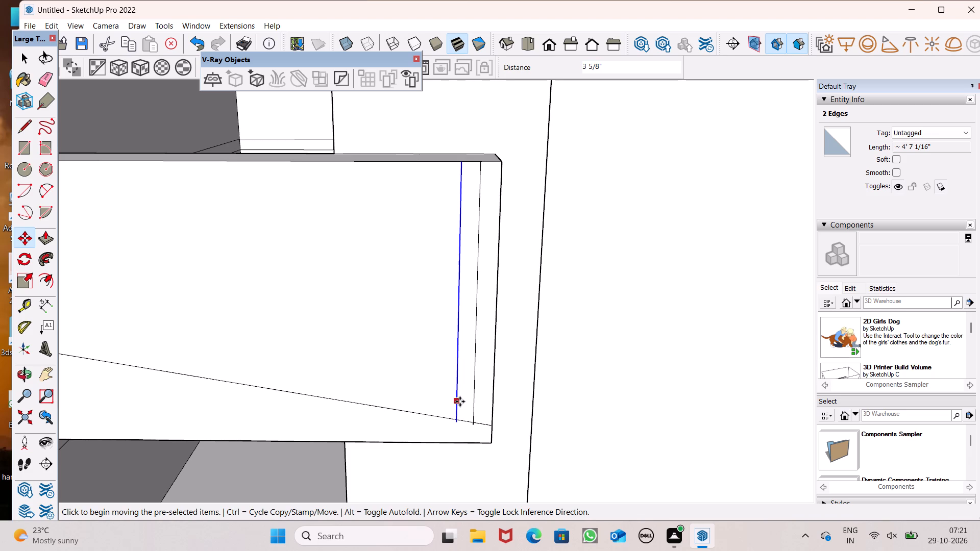
key(shift+asterisk)
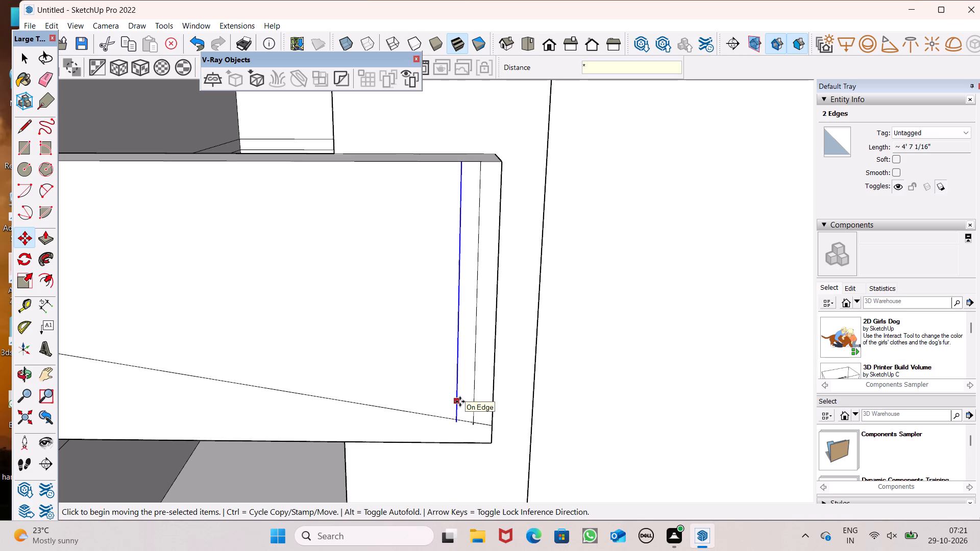
key(4)
key(0)
key(Return)
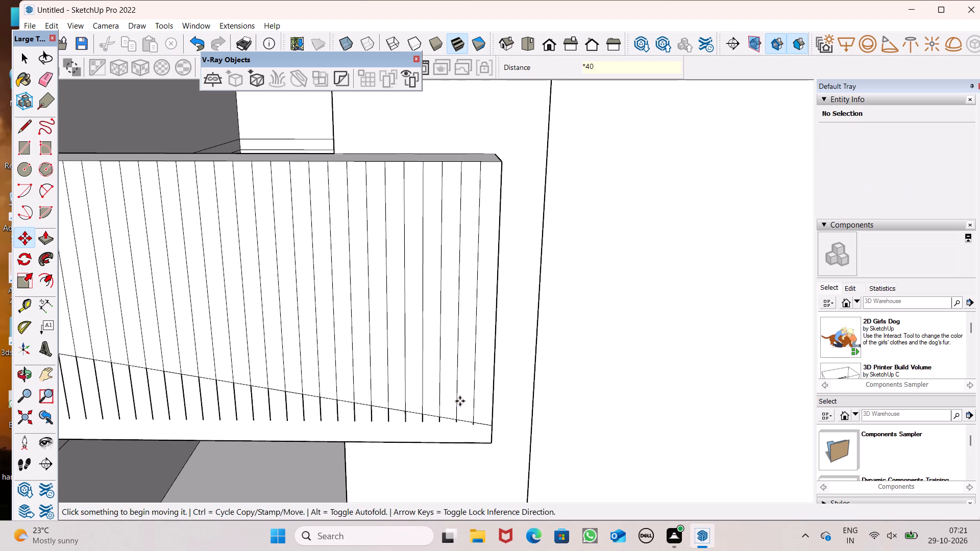
key(space)
Copy the innermost vertical line's segment above the sloping line about 3 3/8" further inward along the parapet's front face.
scroll(487, 297, down, 6)
scroll(480, 215, down, 4)
scroll(424, 261, down, 4)
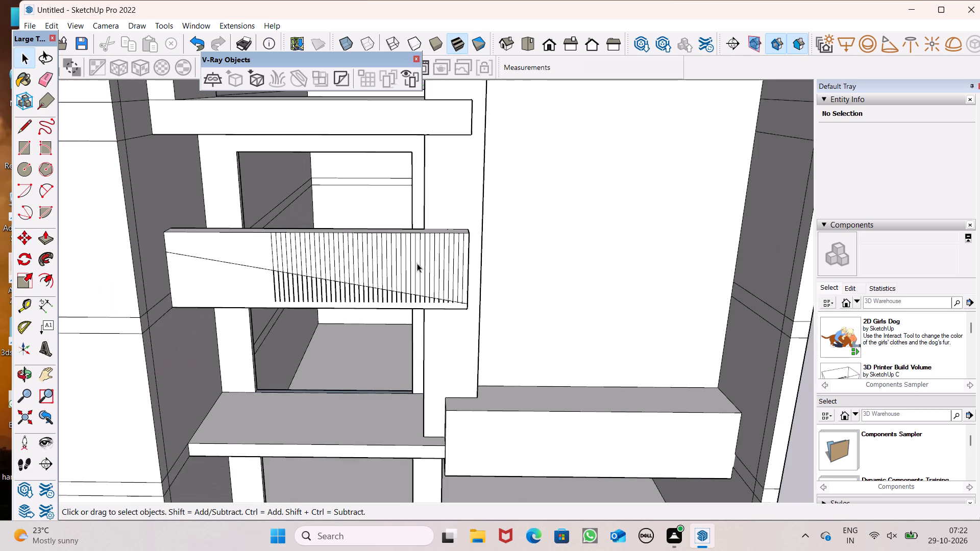
scroll(302, 289, up, 5)
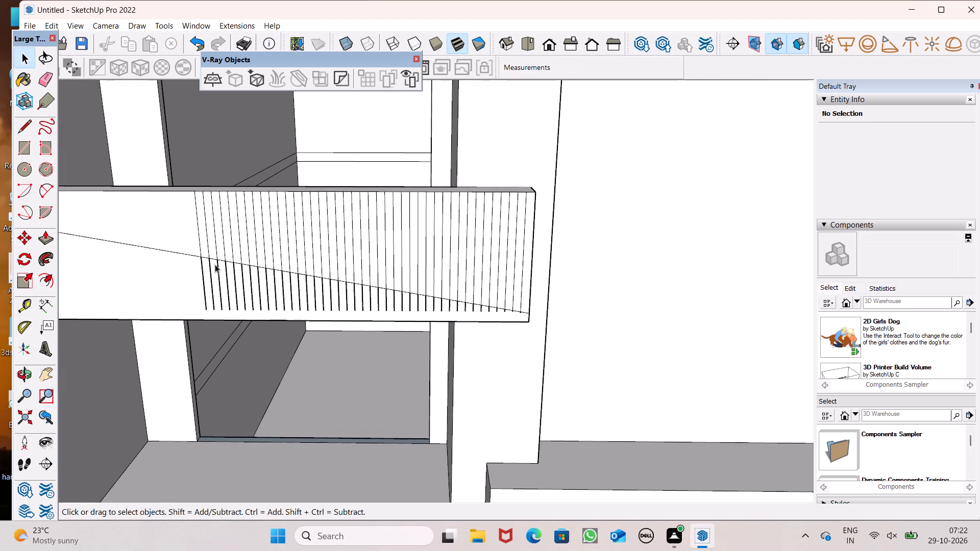
scroll(262, 212, down, 3)
scroll(133, 257, up, 8)
scroll(282, 180, down, 4)
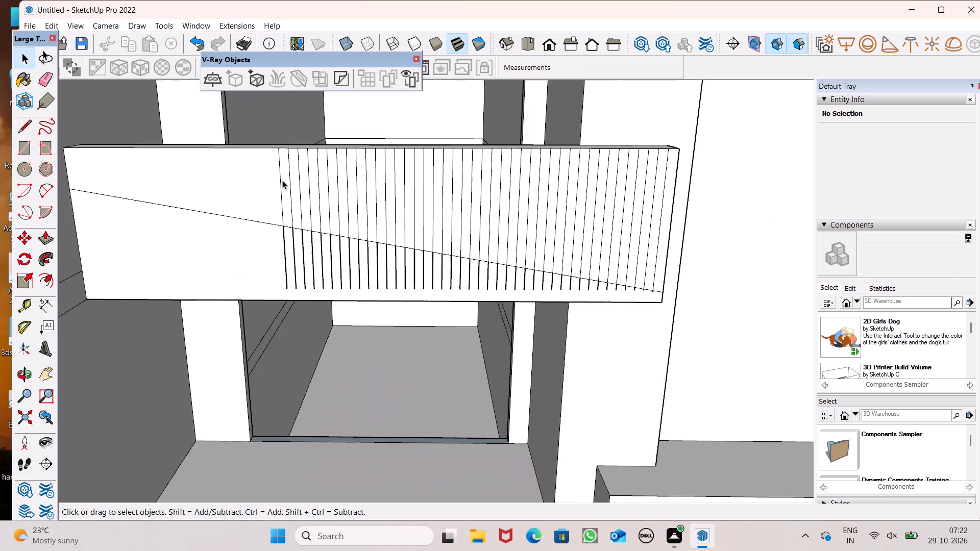
scroll(282, 180, up, 11)
click(280, 250)
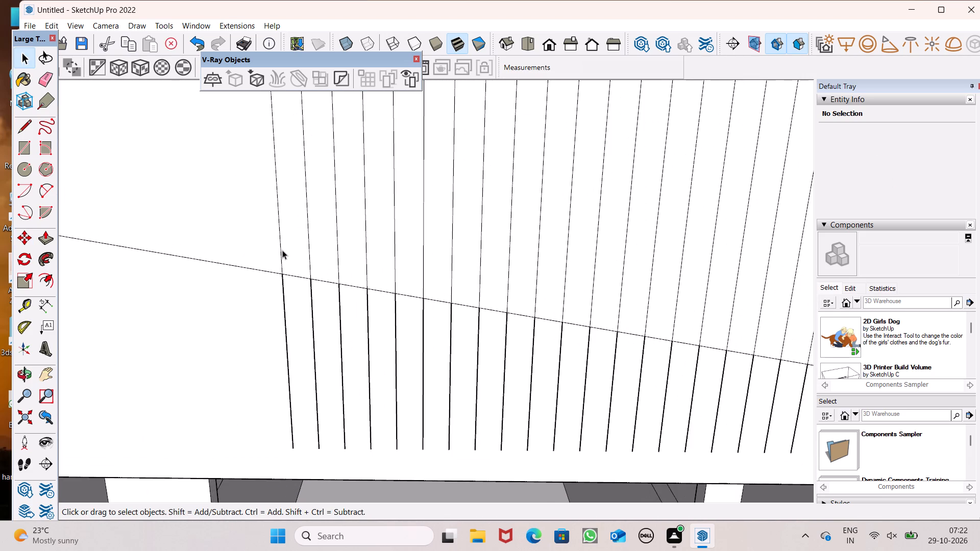
scroll(302, 266, down, 7)
scroll(215, 201, down, 4)
scroll(97, 171, up, 1)
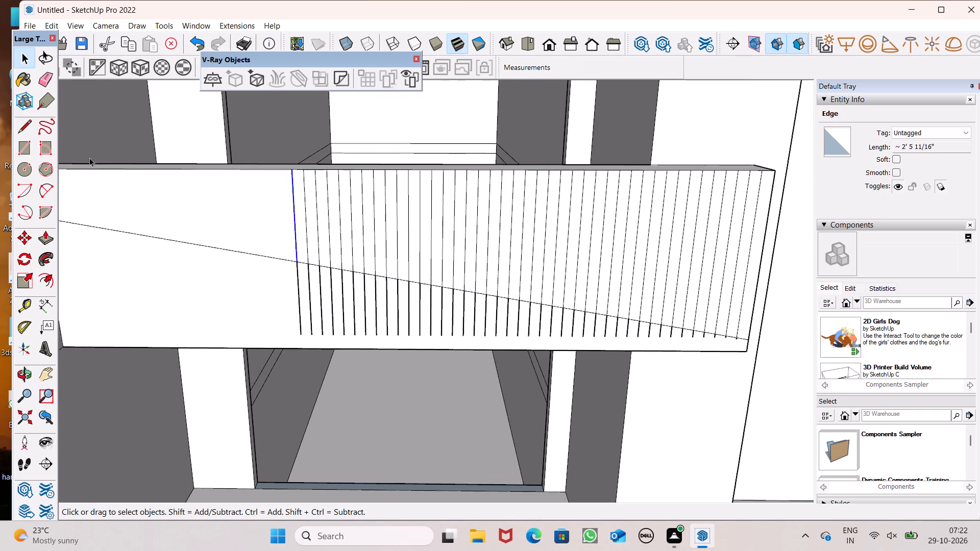
scroll(425, 146, down, 7)
scroll(306, 132, up, 7)
scroll(431, 161, down, 1)
key(m)
key(Return)
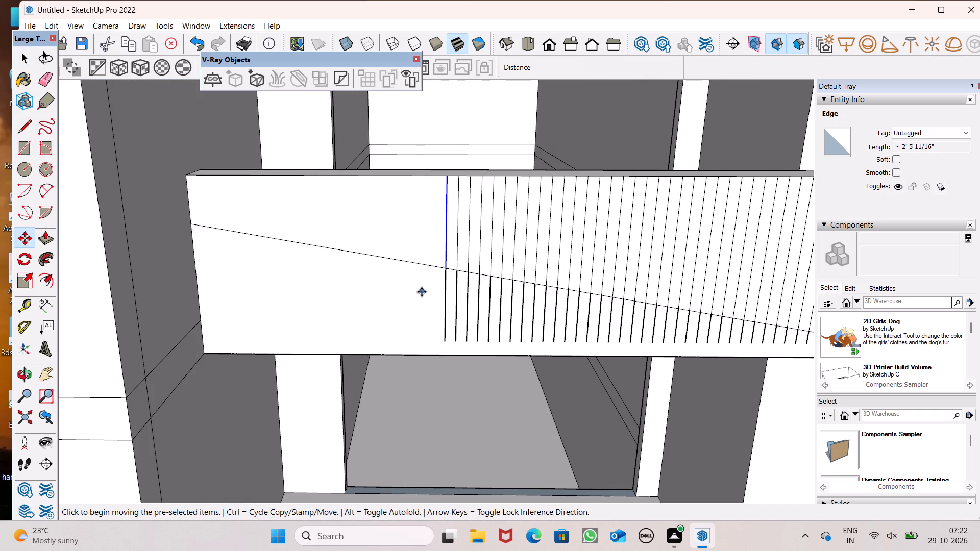
scroll(426, 290, up, 6)
drag(454, 254, 435, 255)
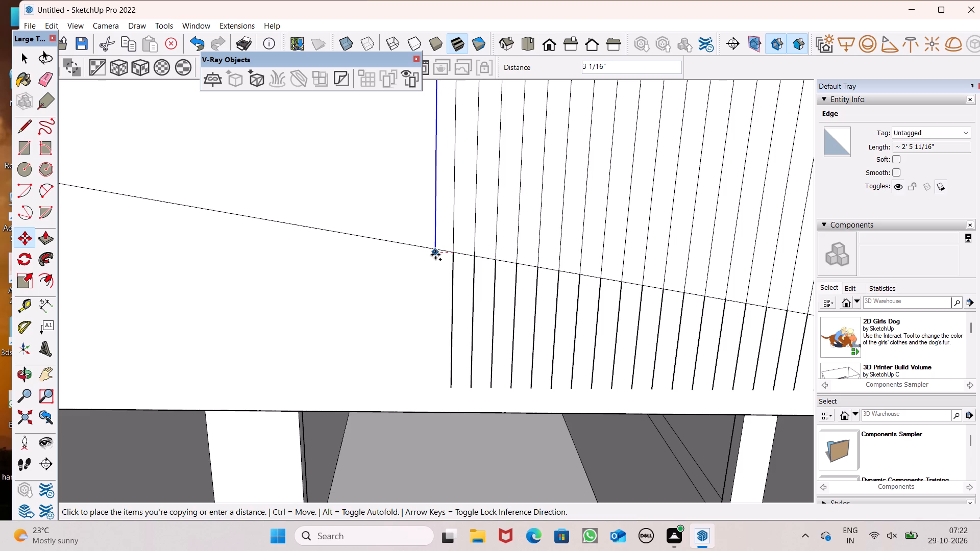
drag(435, 255, 433, 256)
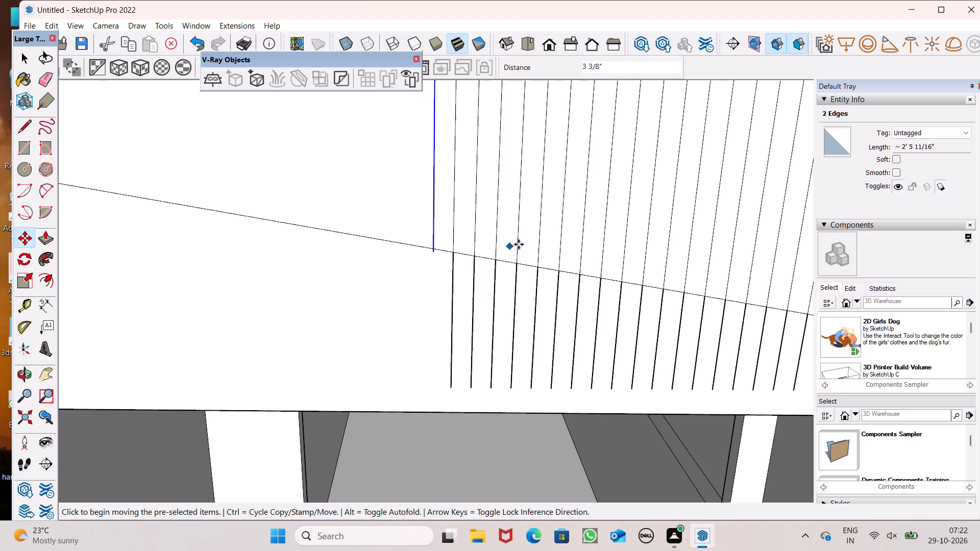
Repeat the copied upper segment 25 times toward the parapet's inner edge.
scroll(476, 196, down, 5)
scroll(475, 198, up, 3)
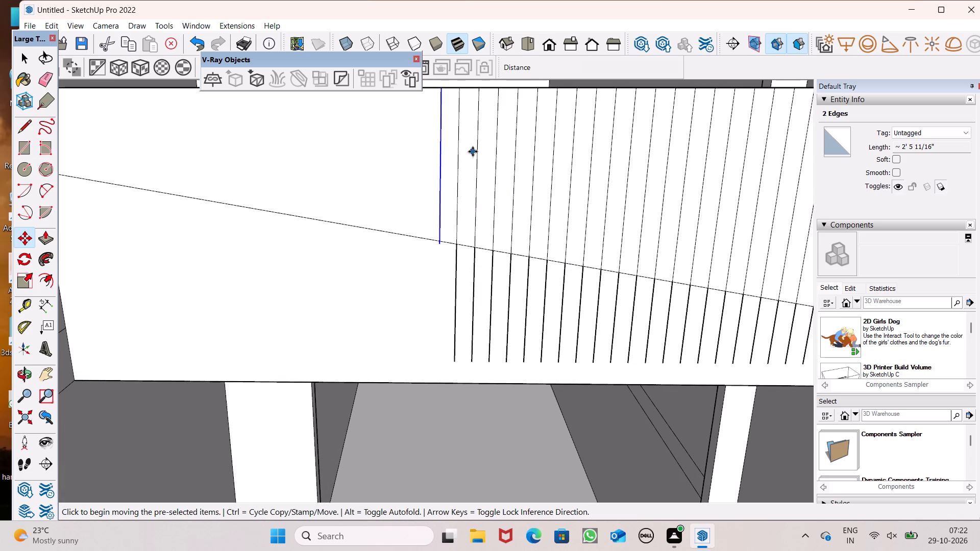
key(shift+asterisk)
text(25)
key(Return)
key(space)
Erase the first line segments hanging below the sloping line beside the parapet's inner edge, using the Eraser.
scroll(475, 169, down, 5)
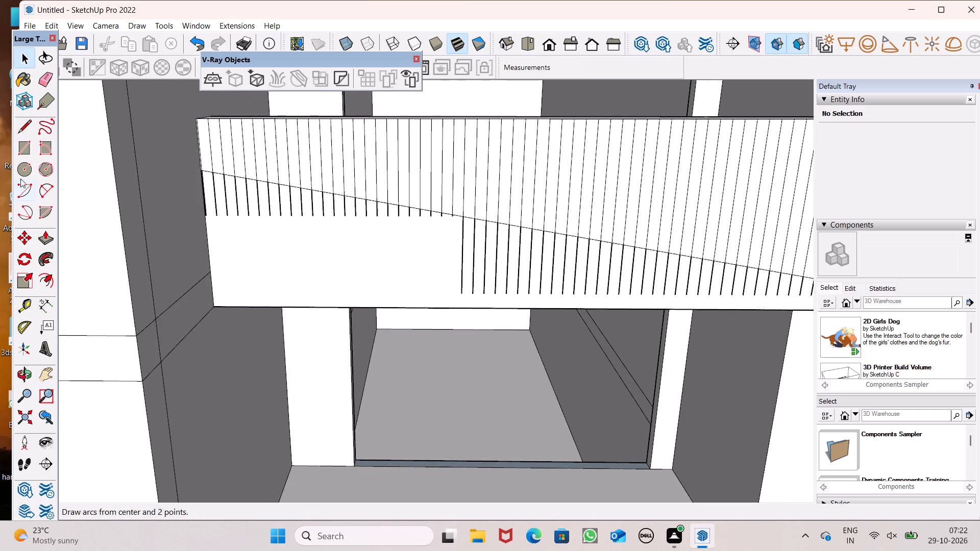
click(43, 81)
scroll(304, 280, up, 2)
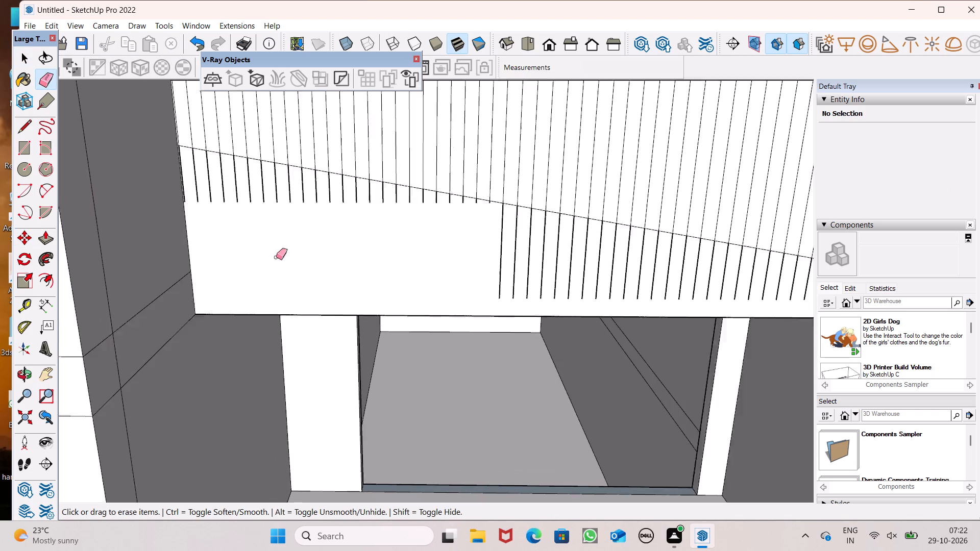
scroll(276, 257, up, 2)
scroll(179, 187, up, 14)
drag(178, 195, 185, 196)
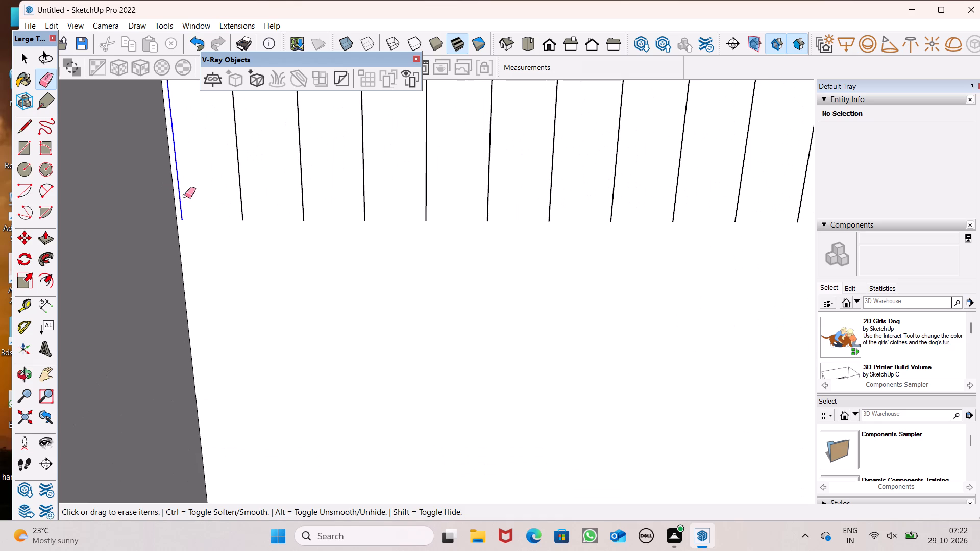
drag(185, 196, 371, 214)
Erase the rest of the shorter segments below the sloping line on the parapet's inner half, up to the longer set.
scroll(469, 271, down, 4)
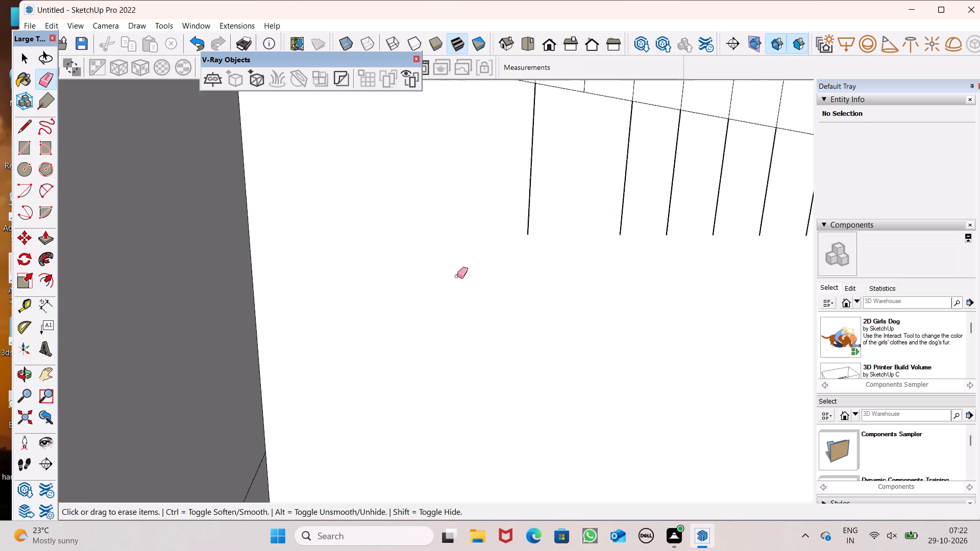
scroll(457, 276, down, 3)
scroll(404, 233, down, 7)
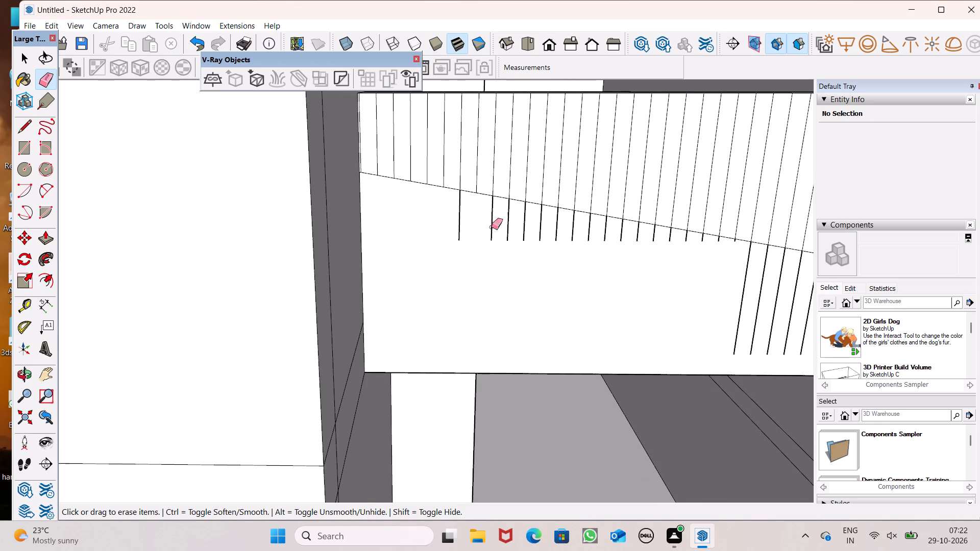
scroll(476, 231, down, 4)
scroll(652, 214, up, 5)
drag(339, 233, 374, 238)
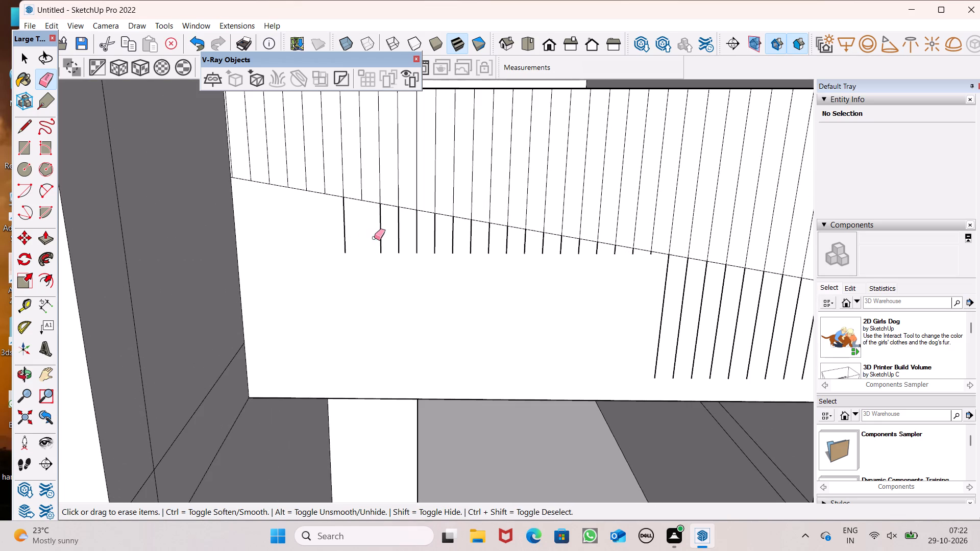
drag(374, 238, 431, 244)
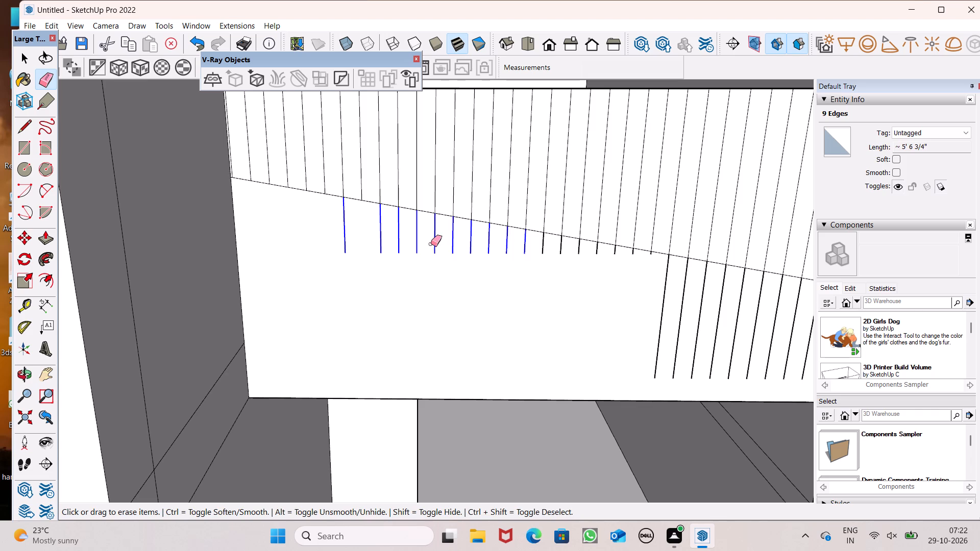
drag(431, 244, 423, 251)
scroll(688, 248, up, 8)
scroll(583, 264, up, 6)
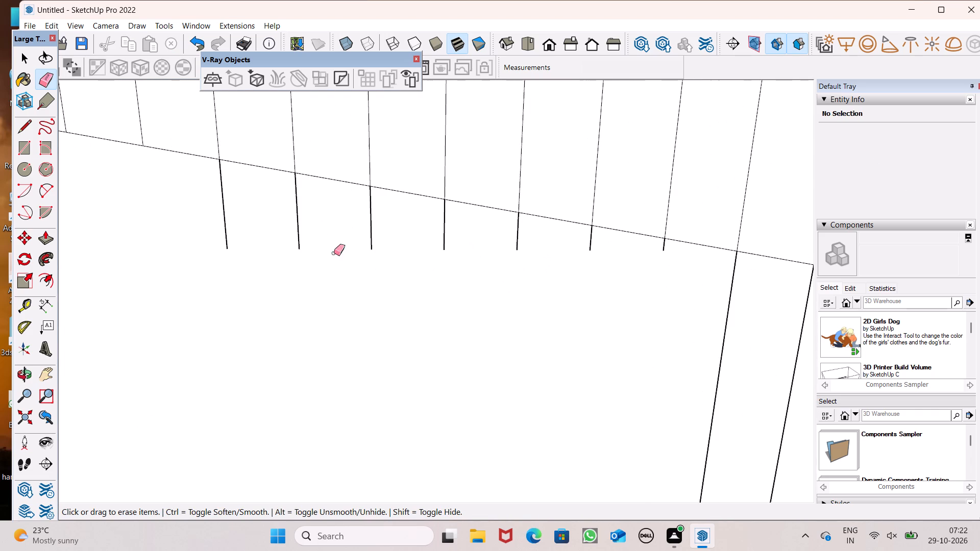
drag(218, 230, 286, 244)
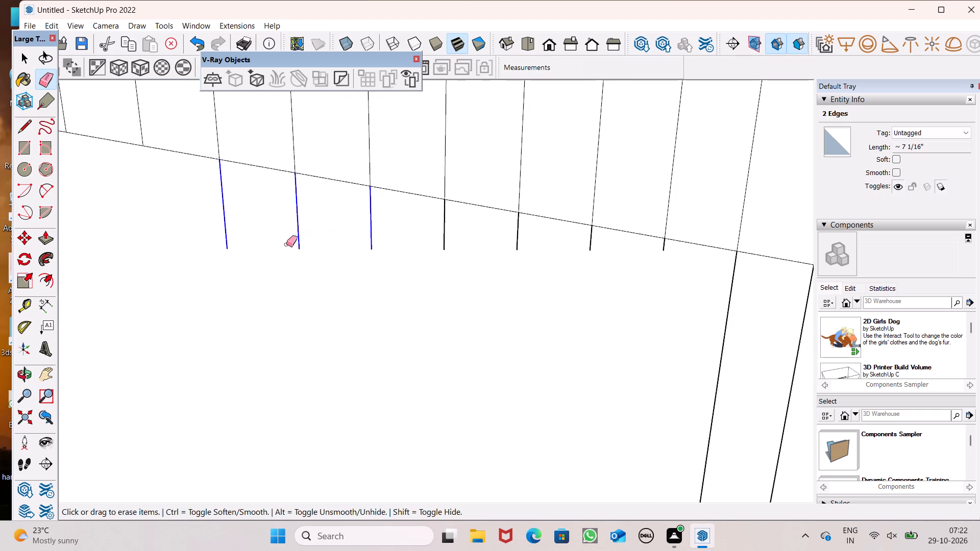
drag(286, 244, 283, 242)
drag(458, 235, 537, 233)
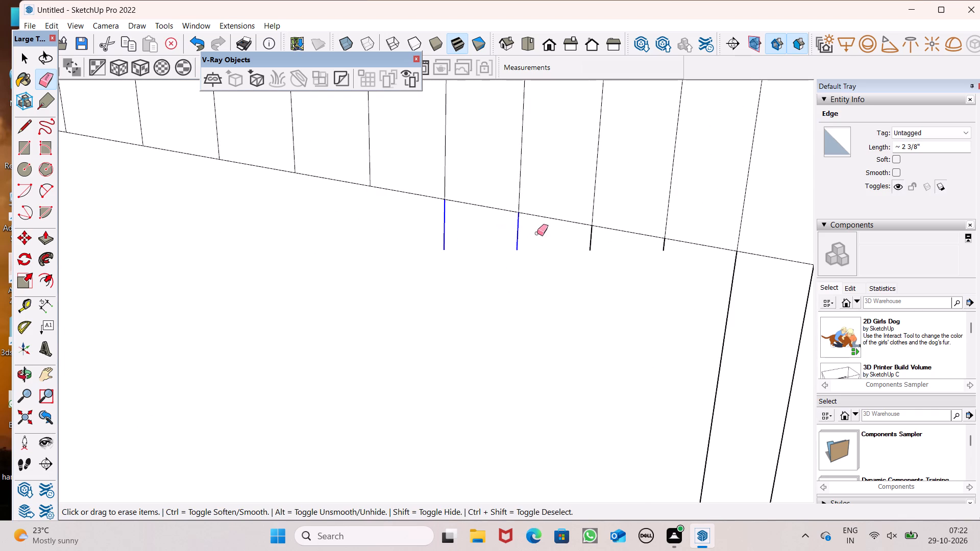
drag(537, 233, 672, 252)
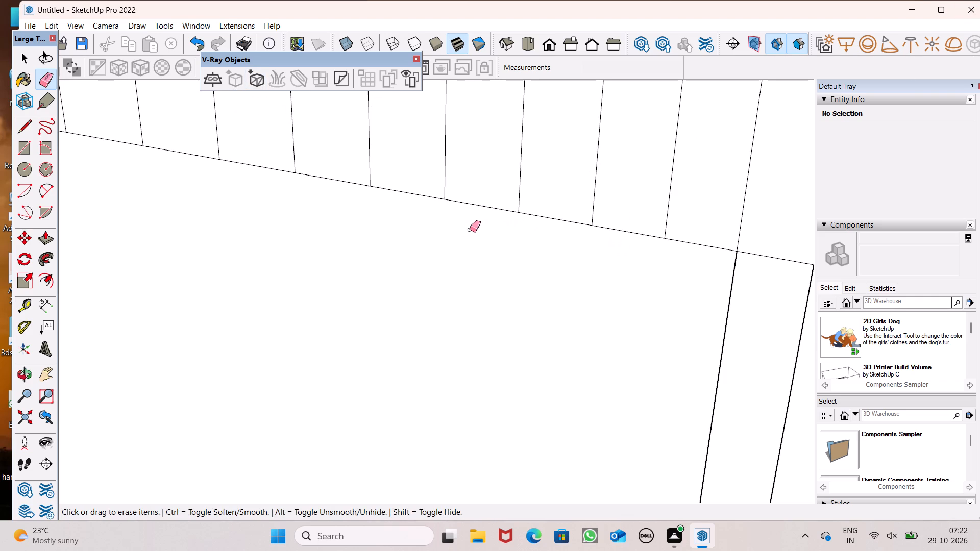
Erase the first stretch of longer line segments below the sloping line, starting from the middle of the parapet's front face.
scroll(470, 230, down, 9)
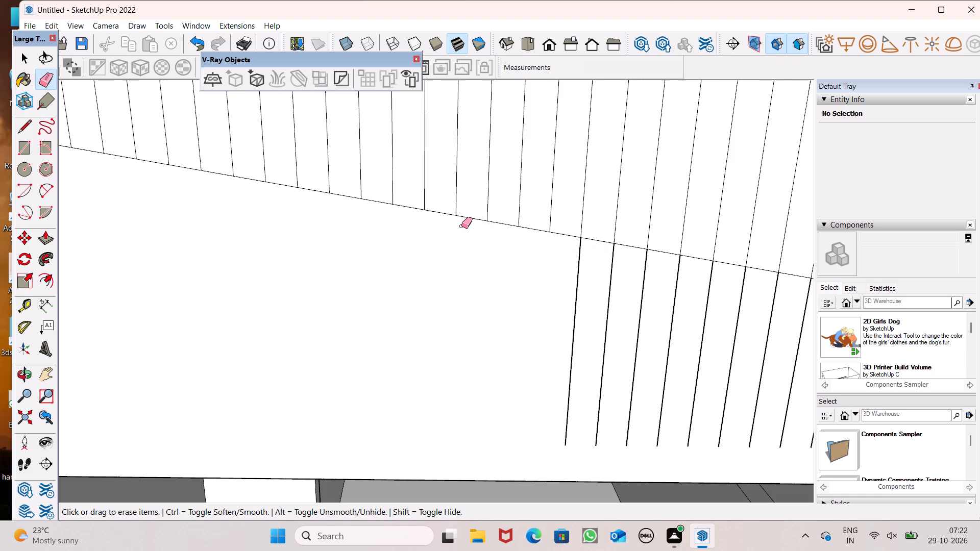
scroll(432, 156, down, 11)
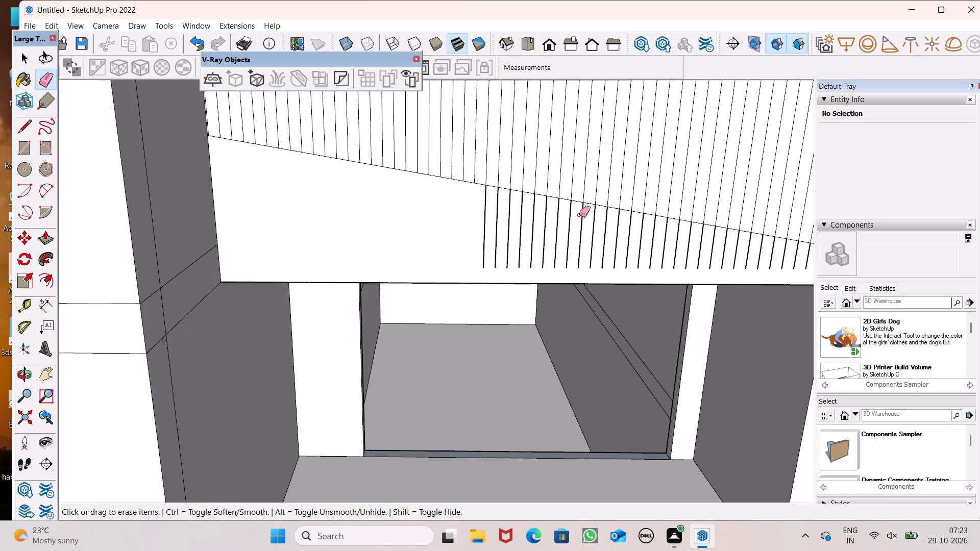
scroll(450, 213, down, 6)
scroll(728, 221, up, 5)
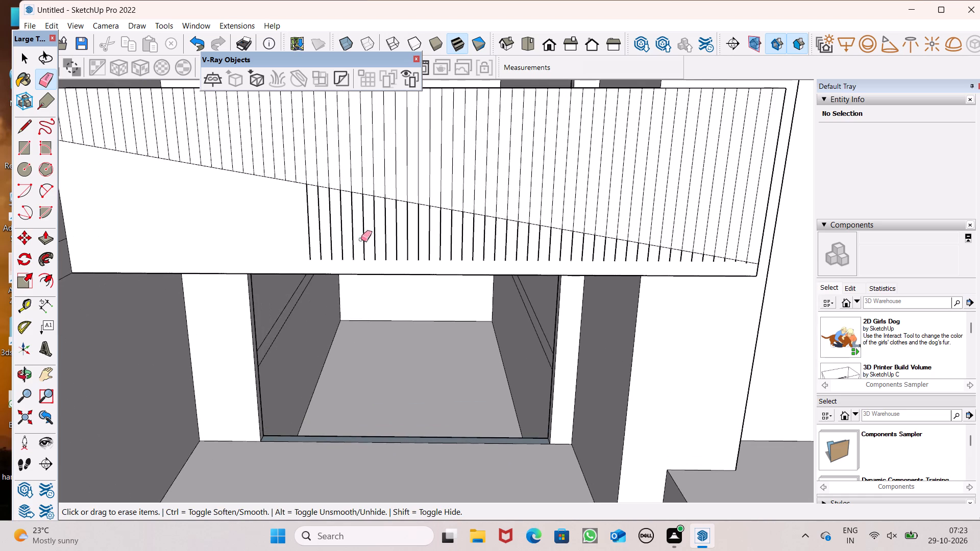
drag(298, 230, 435, 228)
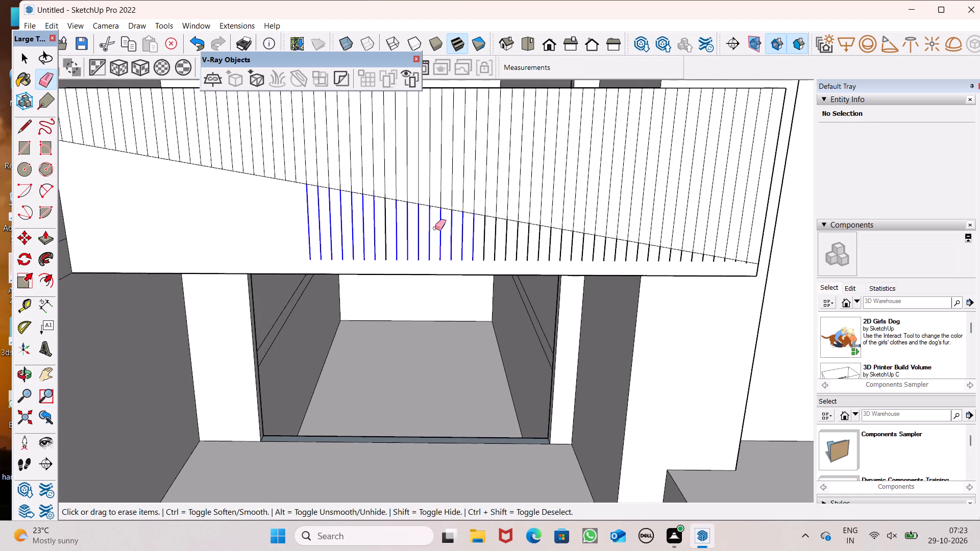
drag(435, 228, 378, 230)
Erase the remaining segments and short stubs below the sloping line toward the parapet's outer edge.
scroll(359, 248, down, 3)
scroll(685, 246, up, 3)
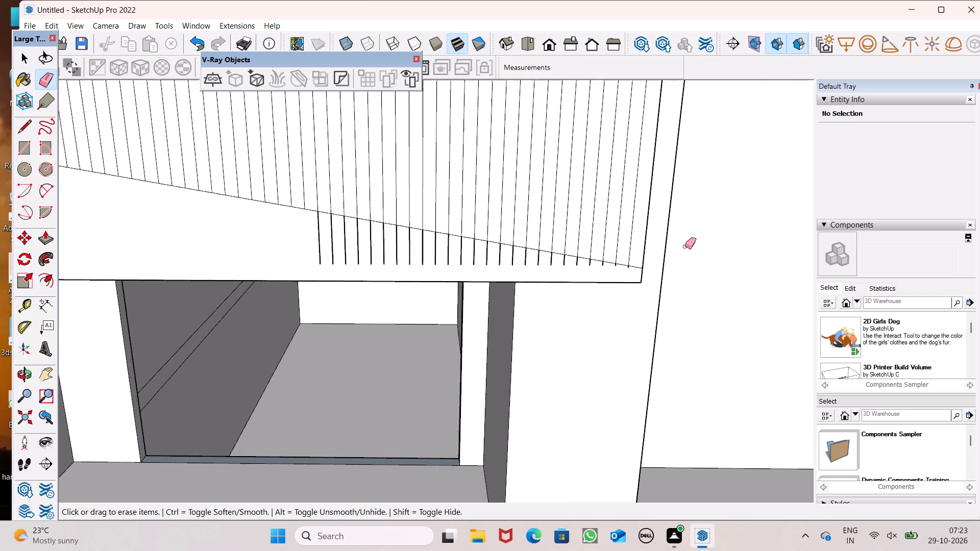
scroll(685, 246, up, 2)
scroll(586, 242, up, 3)
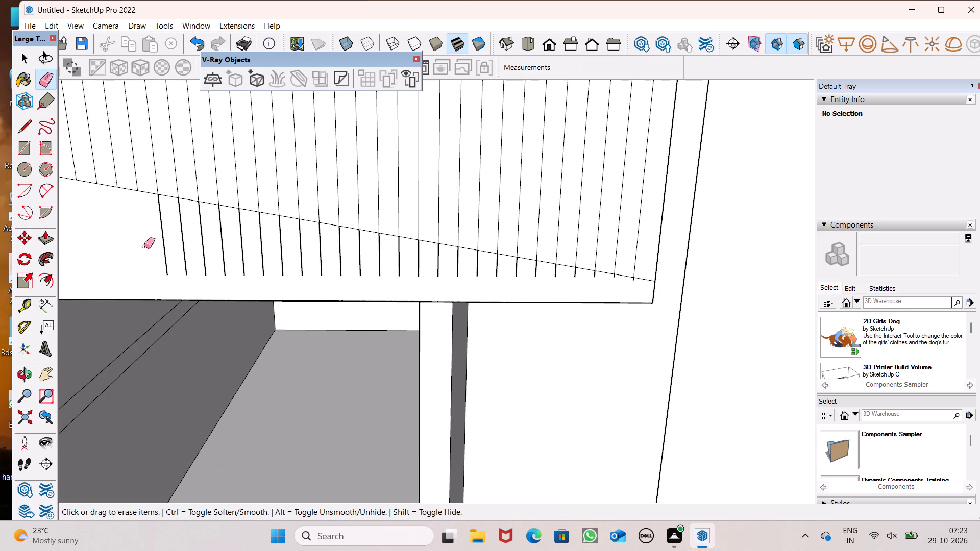
drag(145, 246, 471, 268)
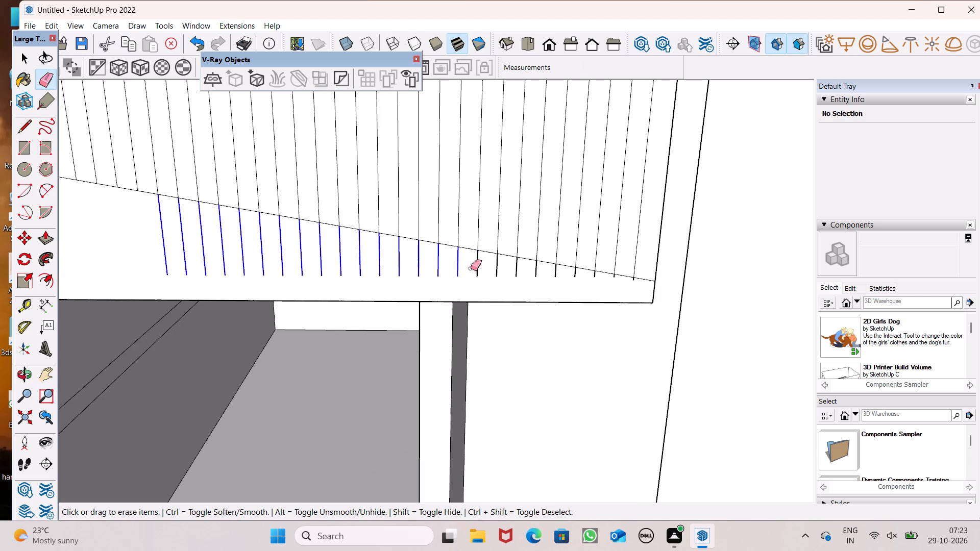
drag(471, 268, 581, 281)
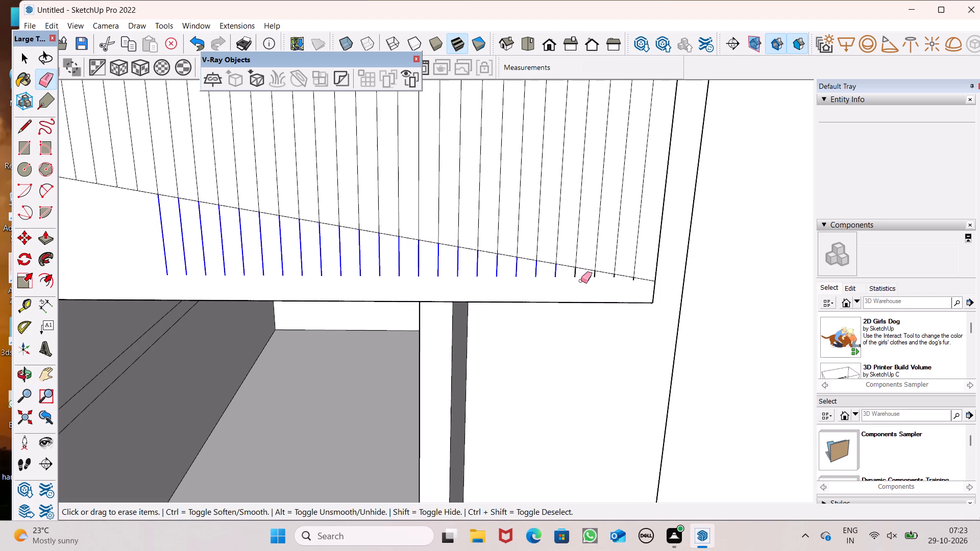
drag(581, 281, 579, 281)
scroll(642, 290, up, 12)
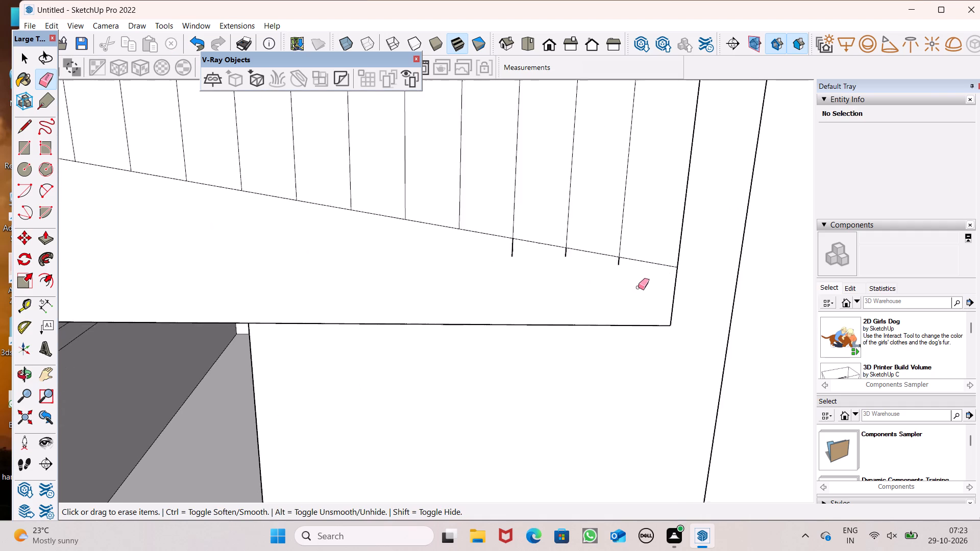
scroll(638, 287, up, 5)
drag(599, 237, 592, 242)
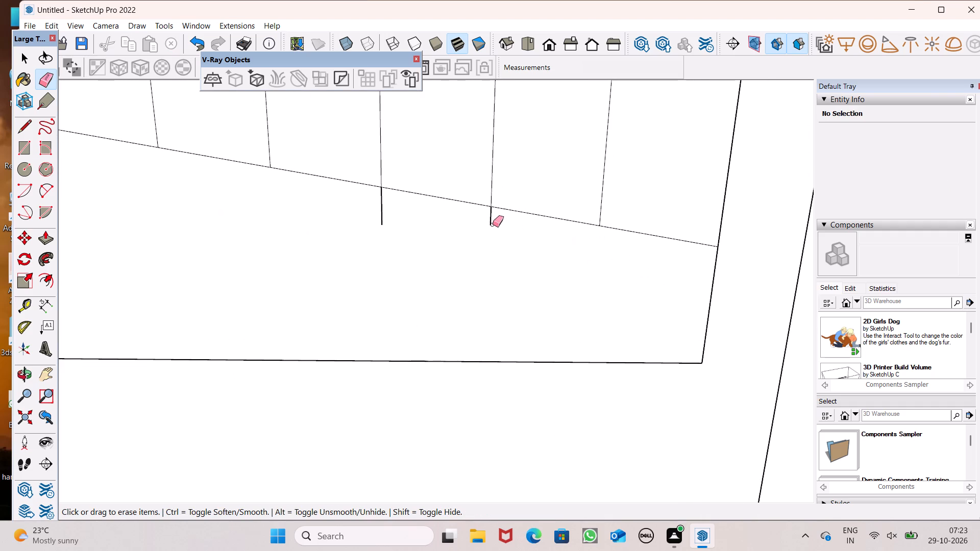
drag(492, 223, 473, 221)
drag(421, 221, 366, 221)
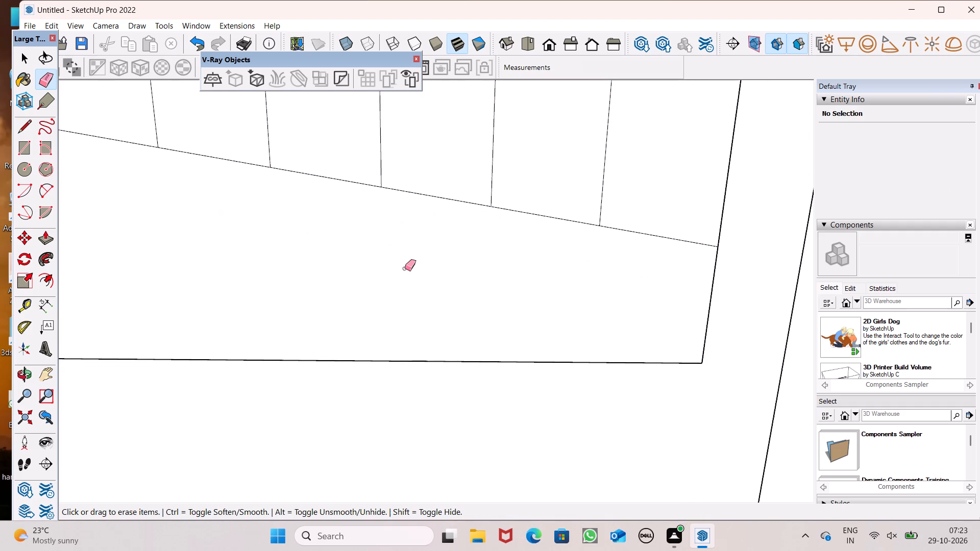
key(space)
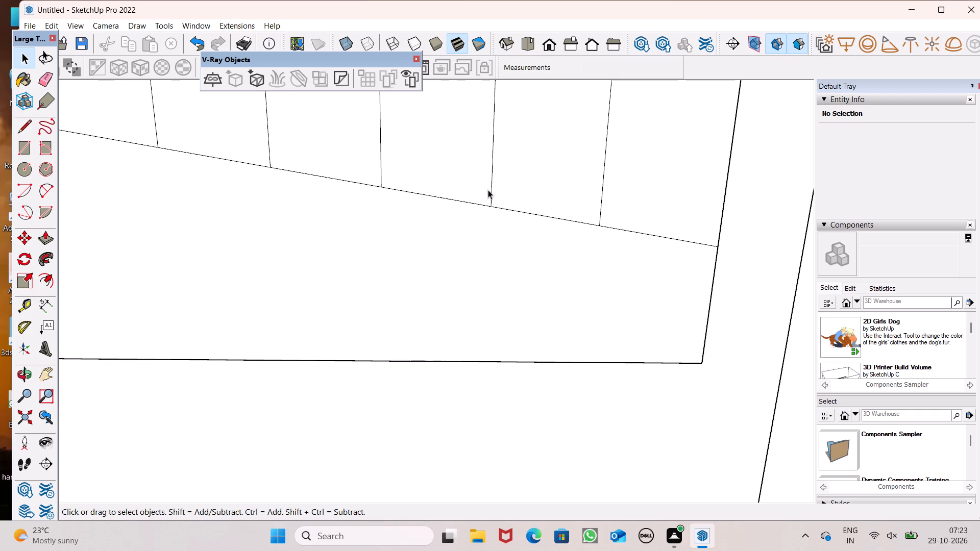
Examine the lined parapet and the whole front facade from near, far and raised viewpoints.
scroll(488, 190, down, 16)
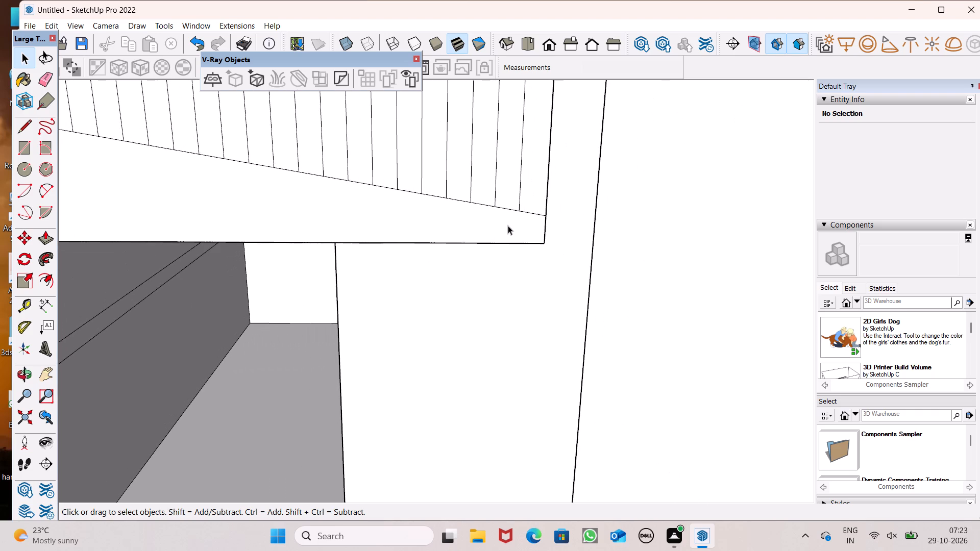
scroll(513, 234, down, 17)
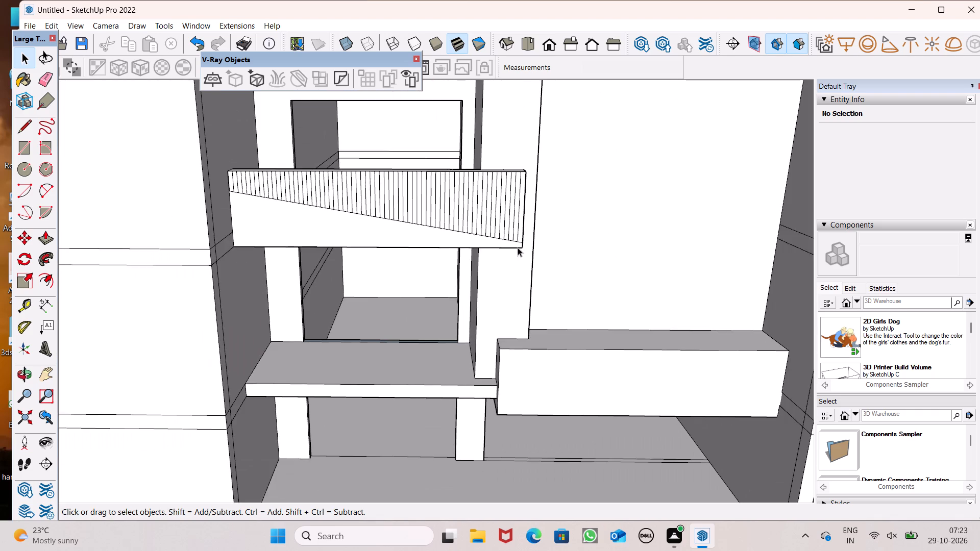
scroll(517, 245, down, 5)
middle_drag(520, 259, 510, 231)
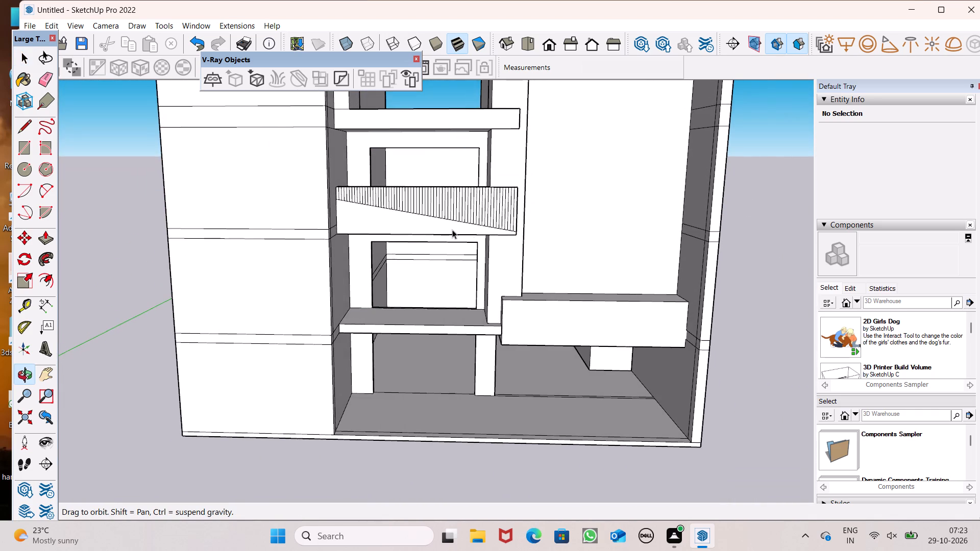
scroll(452, 230, up, 1)
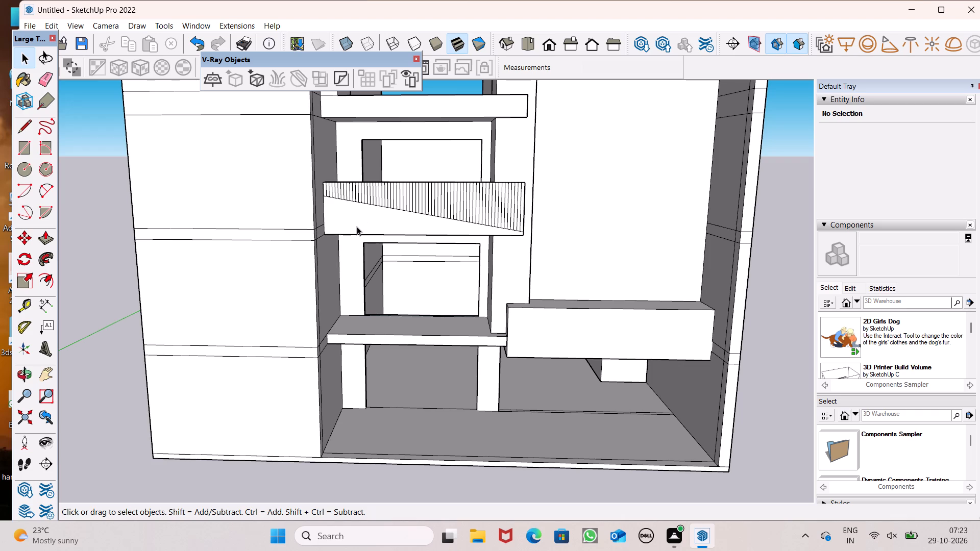
scroll(508, 229, up, 2)
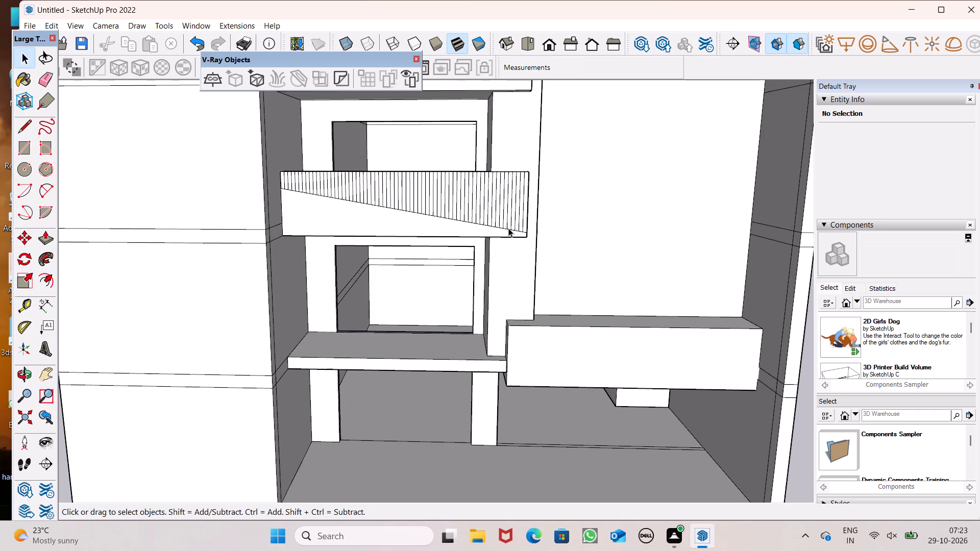
scroll(508, 228, up, 3)
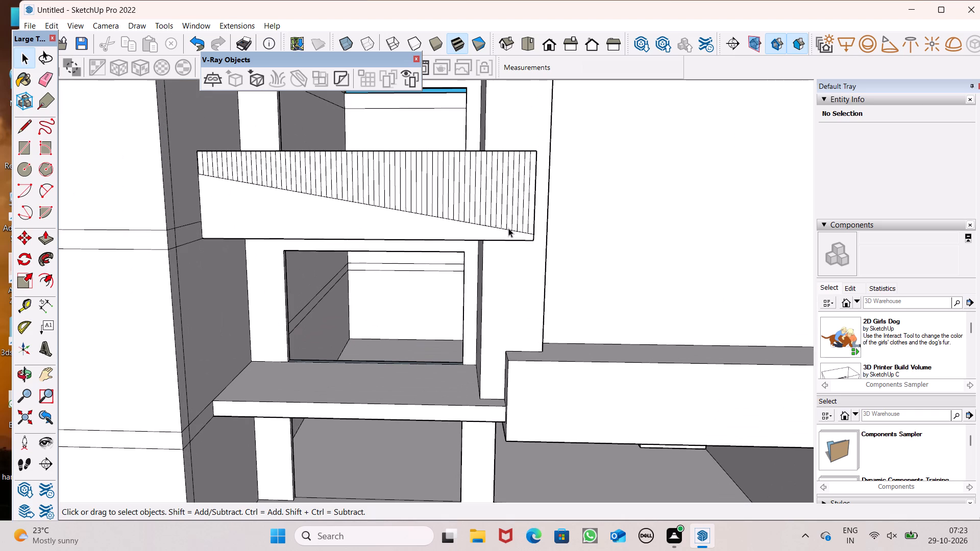
scroll(434, 261, down, 5)
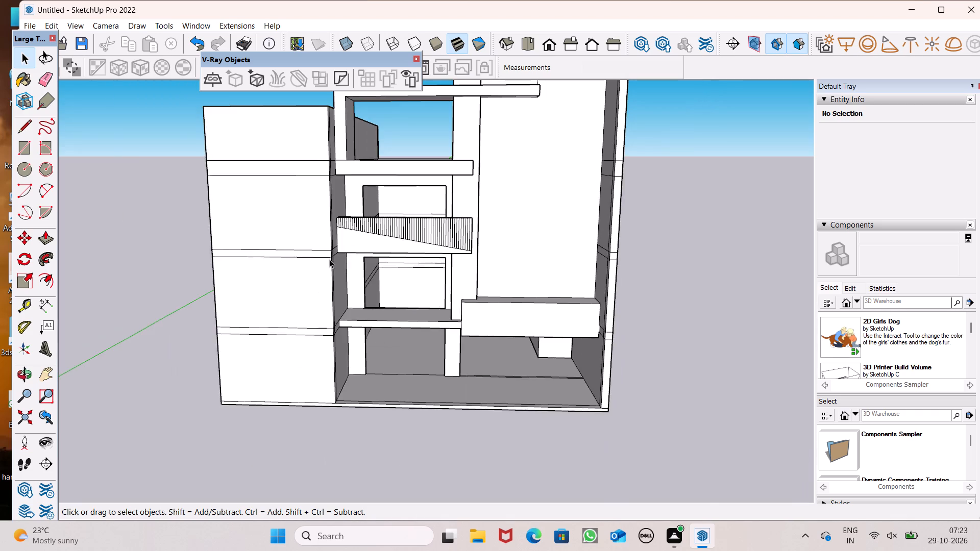
scroll(300, 273, down, 4)
middle_drag(535, 300, 531, 321)
scroll(525, 327, down, 3)
middle_drag(521, 327, 595, 330)
scroll(595, 330, down, 6)
middle_drag(591, 327, 521, 304)
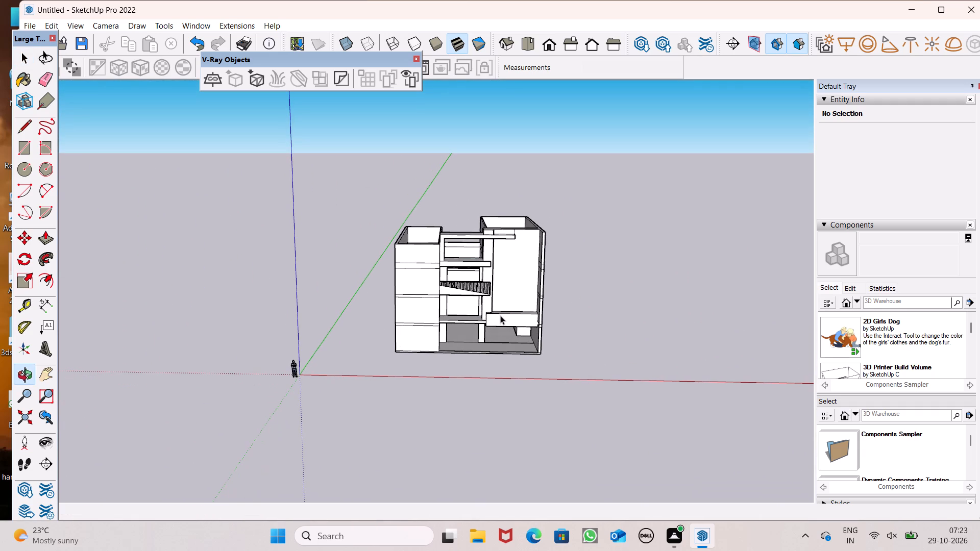
scroll(481, 345, up, 1)
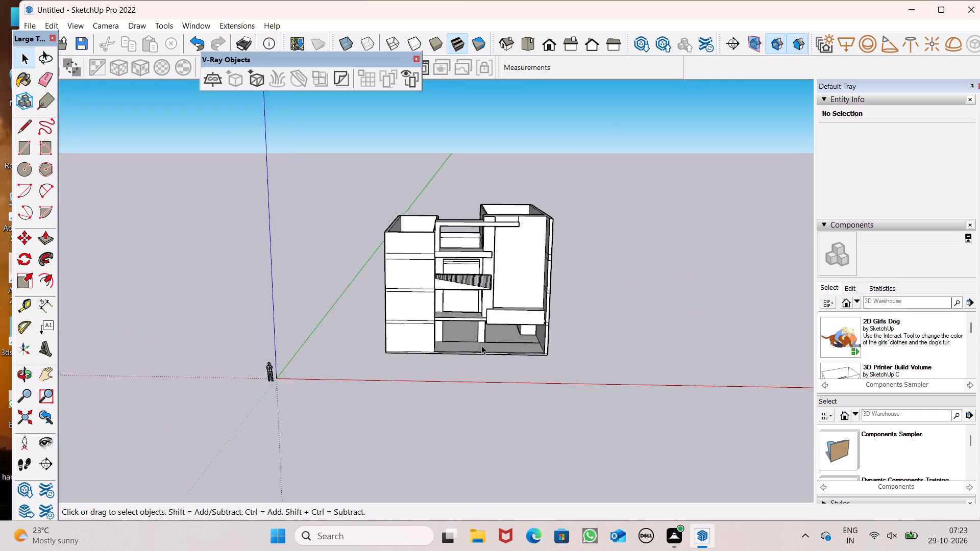
scroll(481, 345, up, 6)
scroll(520, 283, up, 3)
middle_drag(520, 299, 479, 318)
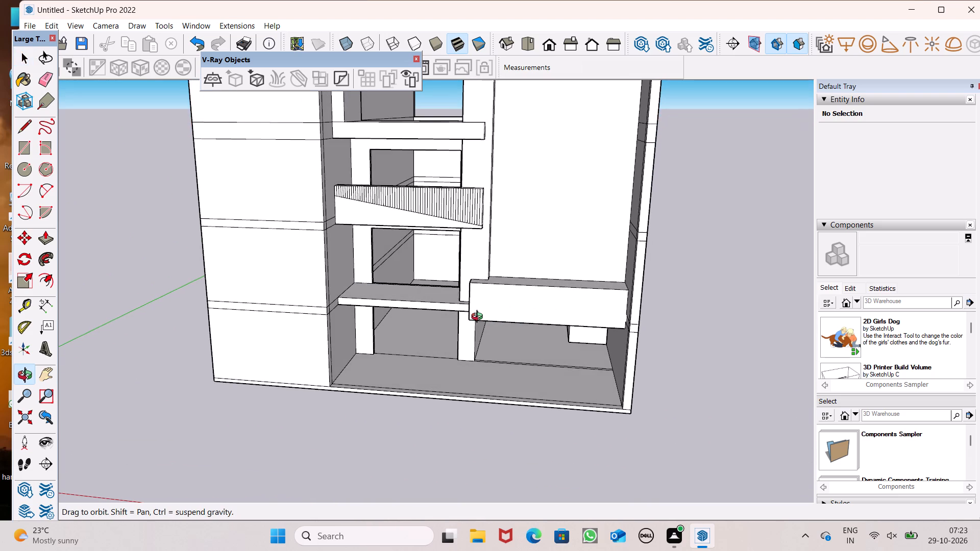
middle_drag(479, 318, 479, 318)
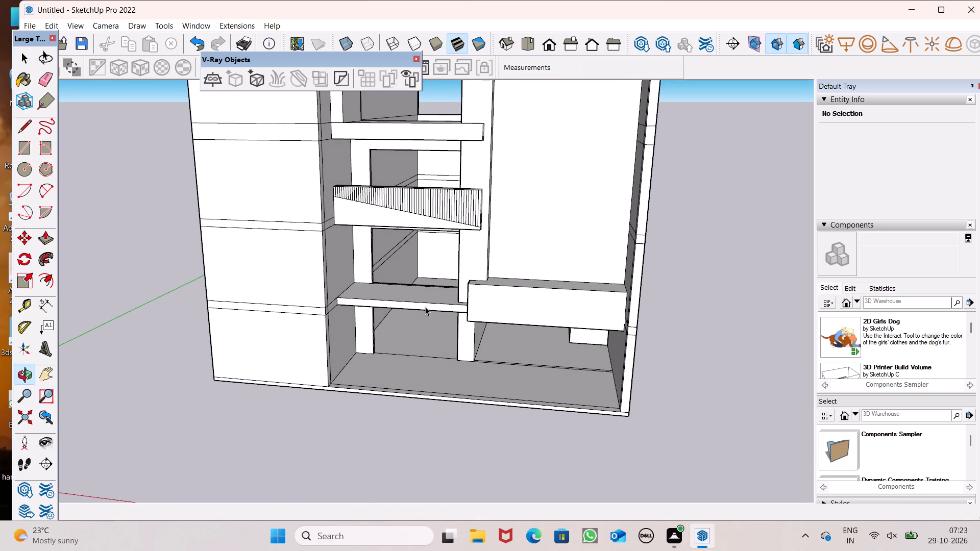
scroll(425, 307, down, 3)
scroll(425, 307, up, 1)
middle_drag(425, 307, 482, 385)
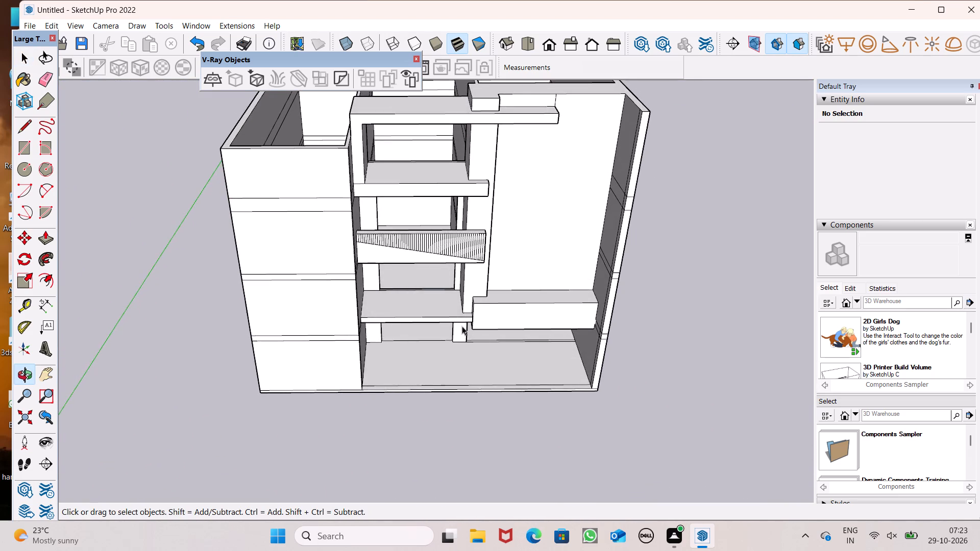
Draw a line about 16' 4 5/8" long across the lower balcony slab's top, from the vertical strip's corner to the side wall.
scroll(461, 317, up, 5)
scroll(459, 298, down, 1)
middle_drag(466, 309, 467, 314)
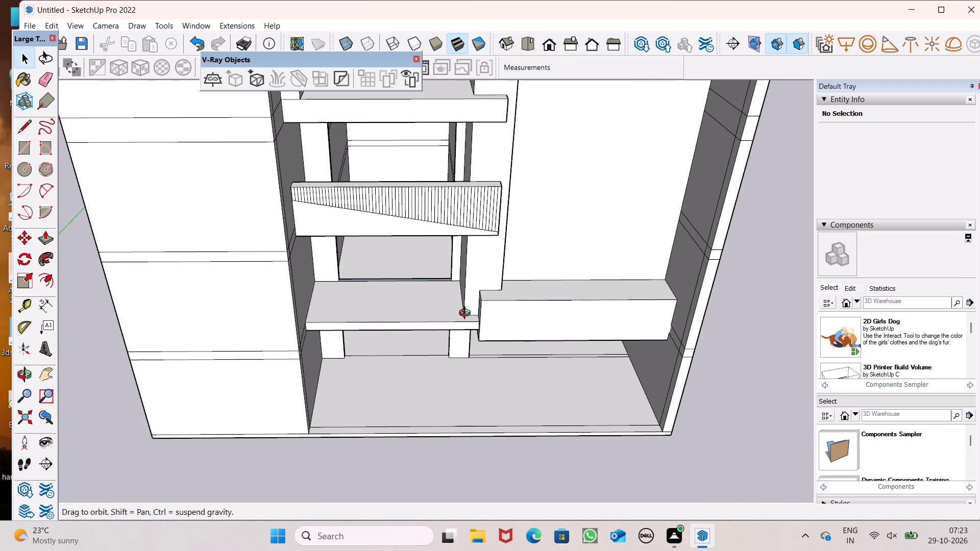
middle_drag(467, 314, 455, 369)
scroll(450, 329, up, 7)
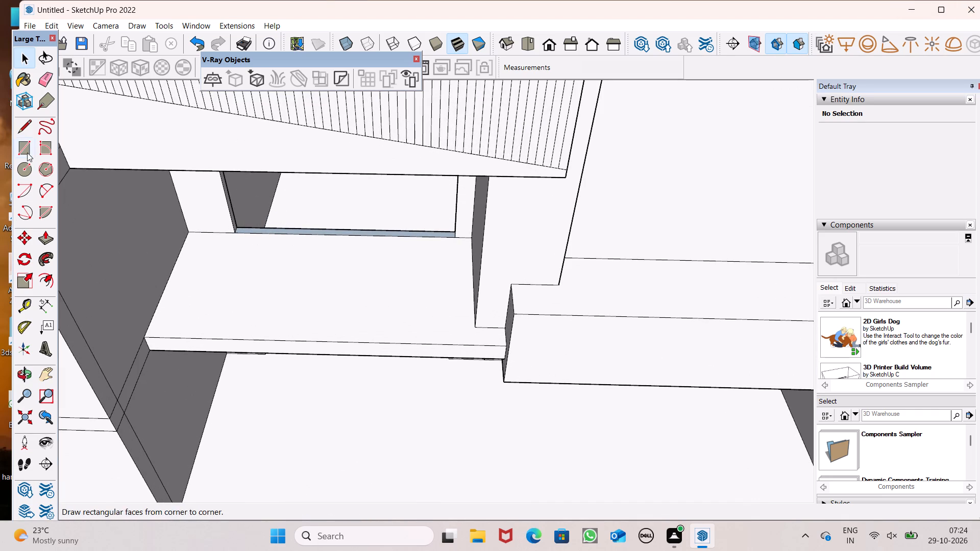
click(21, 133)
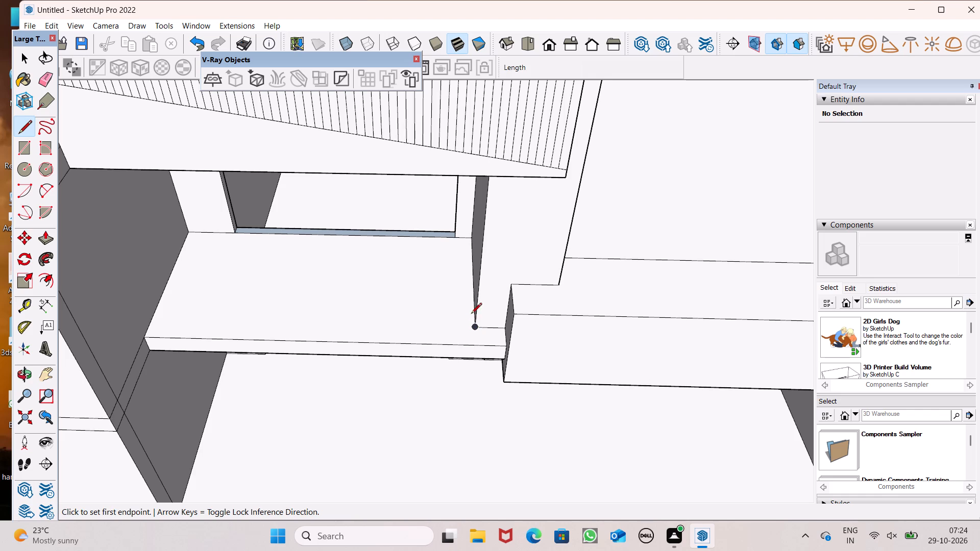
scroll(475, 319, down, 1)
middle_drag(478, 320, 501, 355)
scroll(501, 355, up, 1)
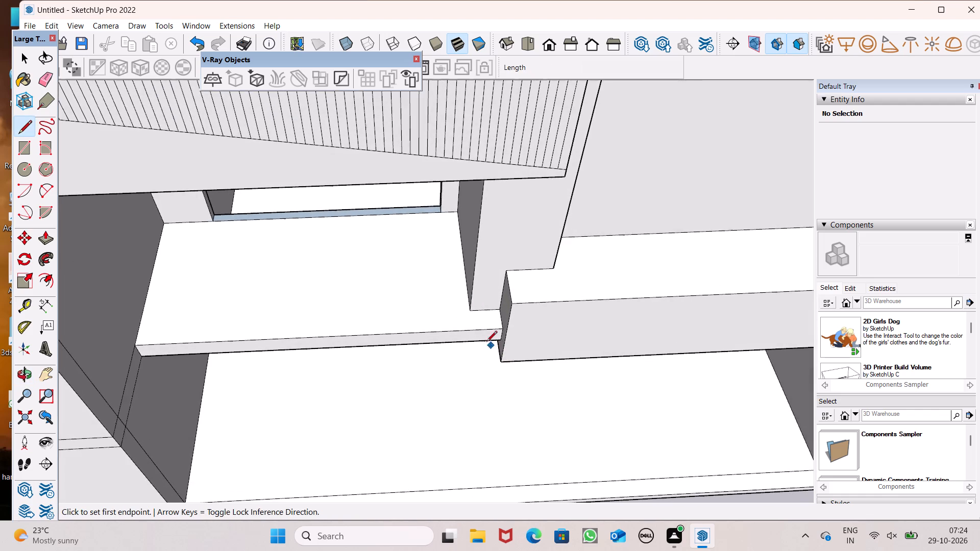
scroll(467, 321, up, 7)
click(475, 298)
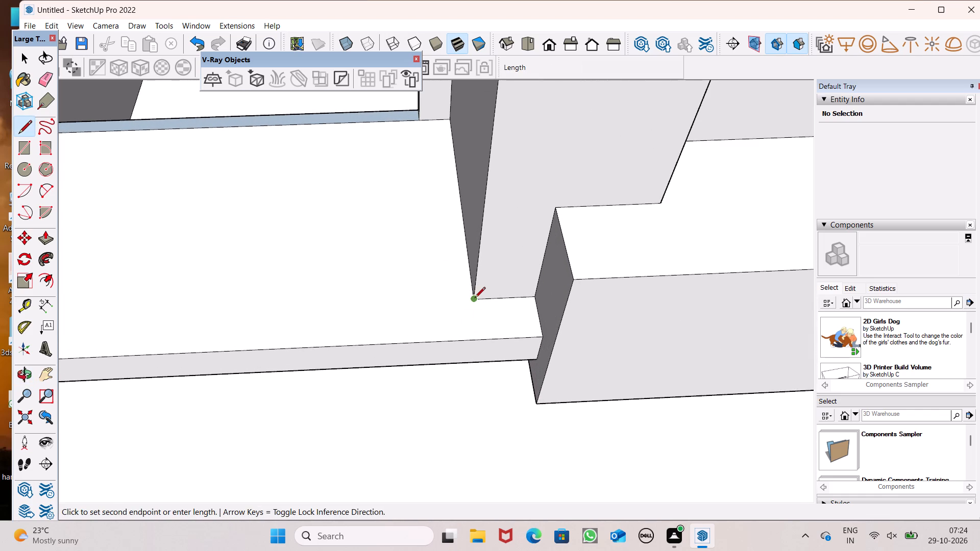
scroll(450, 291, down, 5)
scroll(279, 282, down, 5)
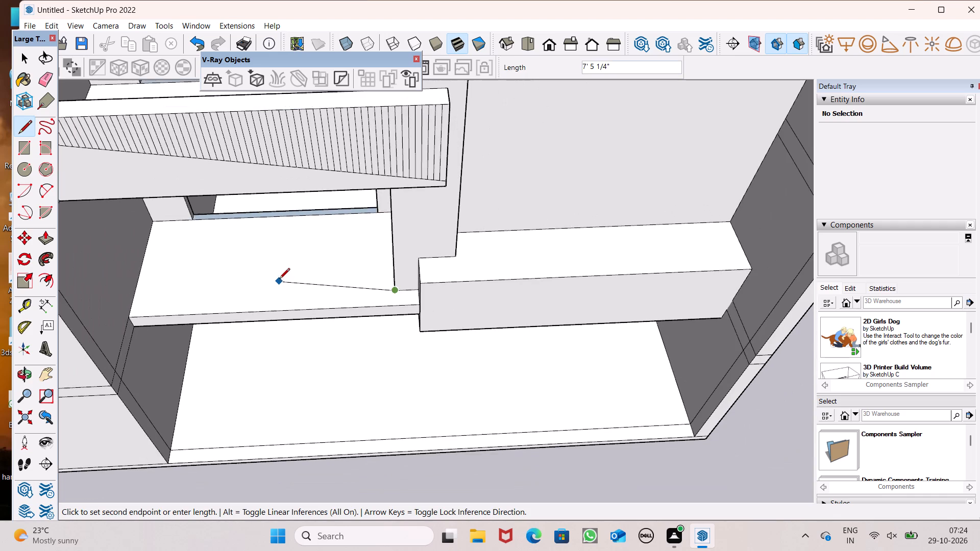
scroll(280, 277, down, 1)
middle_drag(289, 271, 297, 166)
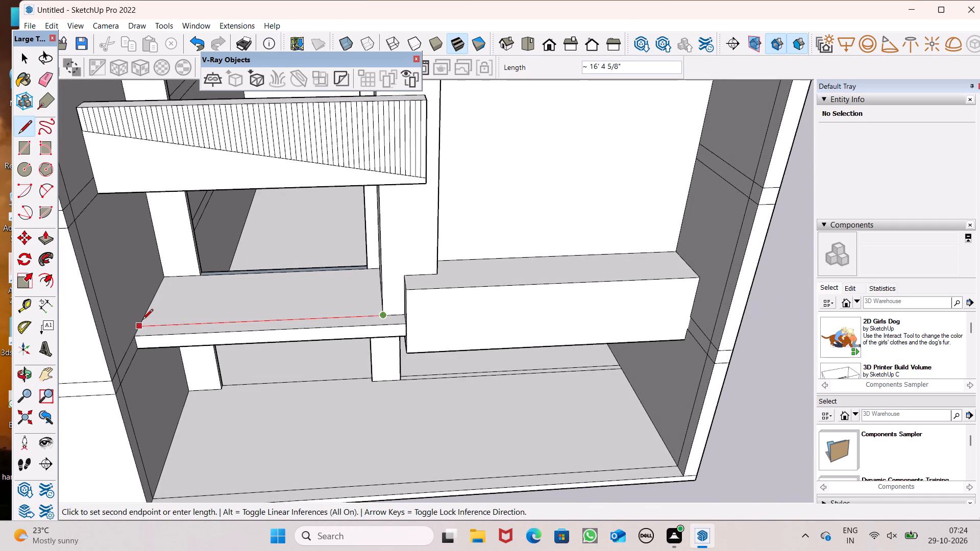
click(142, 320)
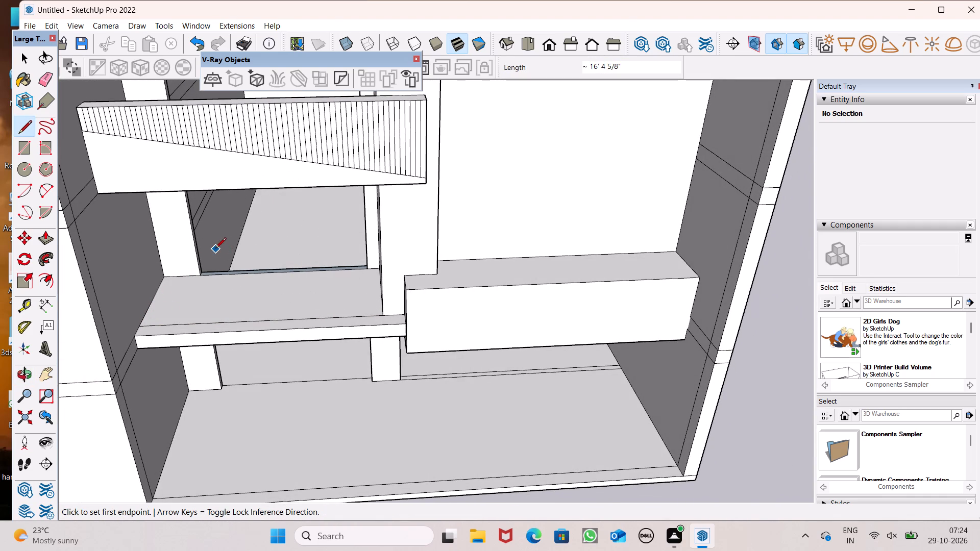
Push/Pull the narrow front strip of the lower balcony slab's top upward by 1'.
click(44, 236)
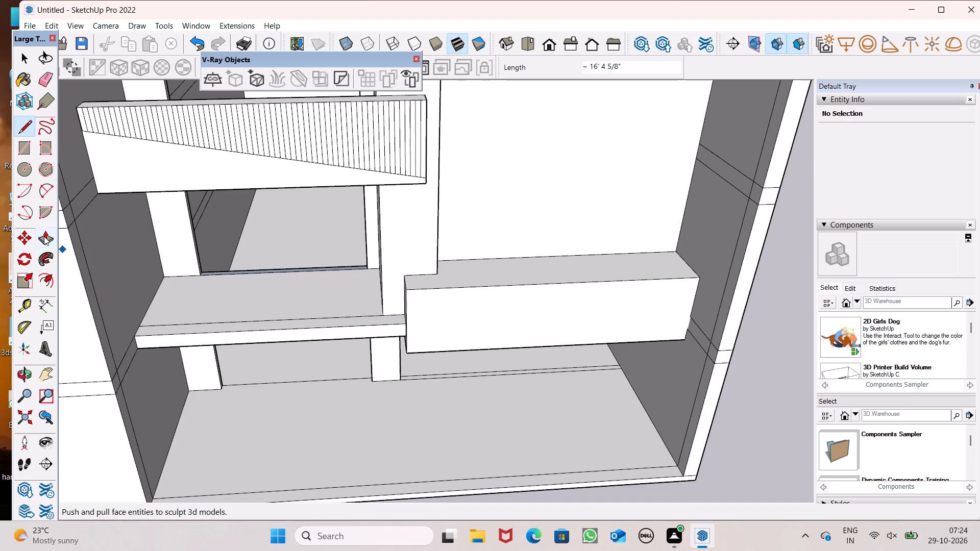
scroll(327, 334, up, 6)
scroll(431, 306, up, 3)
ctrl+drag(447, 307, 448, 307)
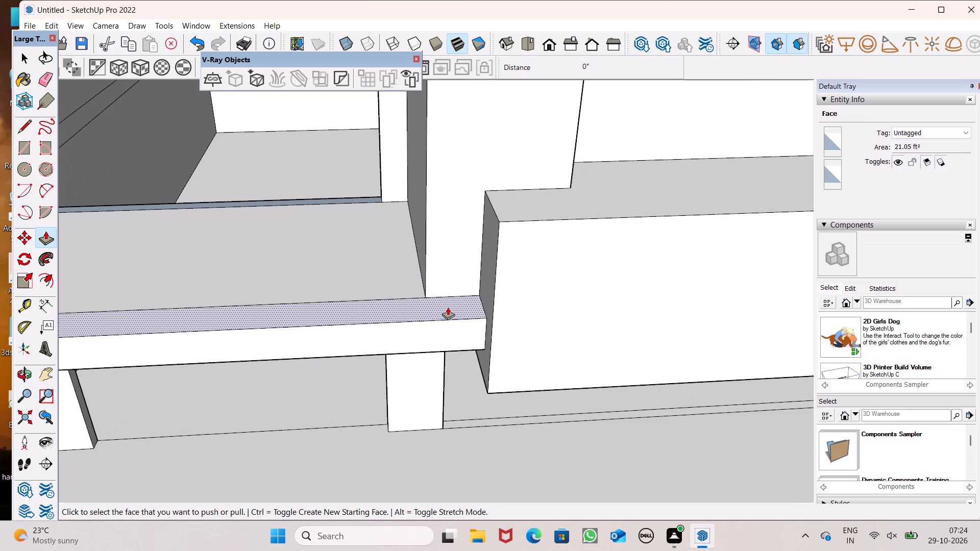
ctrl+drag(448, 307, 454, 299)
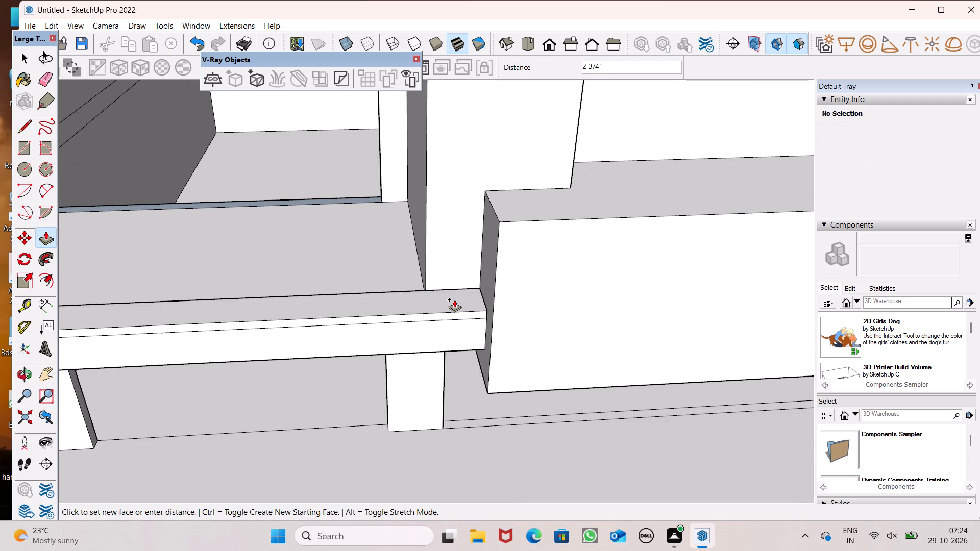
ctrl+drag(454, 299, 454, 295)
key(1)
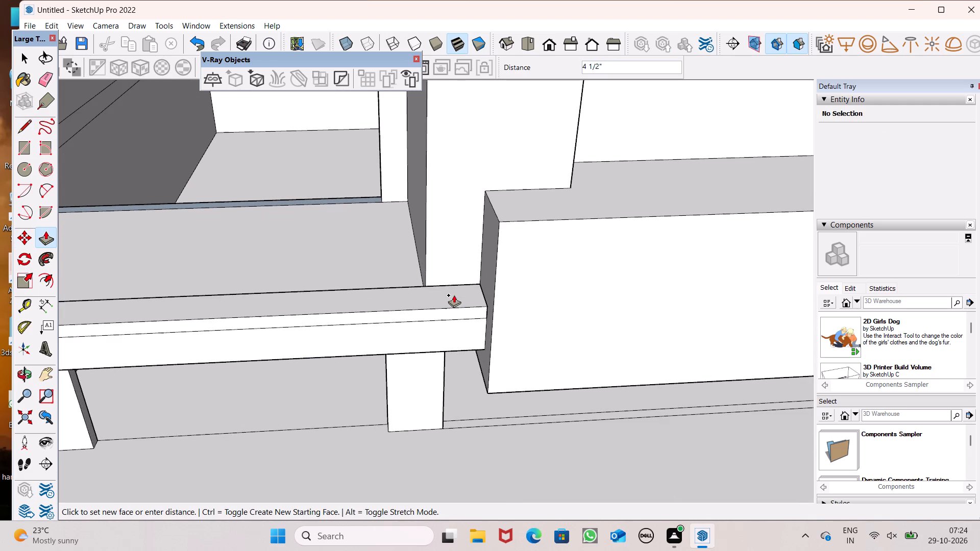
ctrl+drag(454, 295, 453, 294)
key(apostrophe)
key(Return)
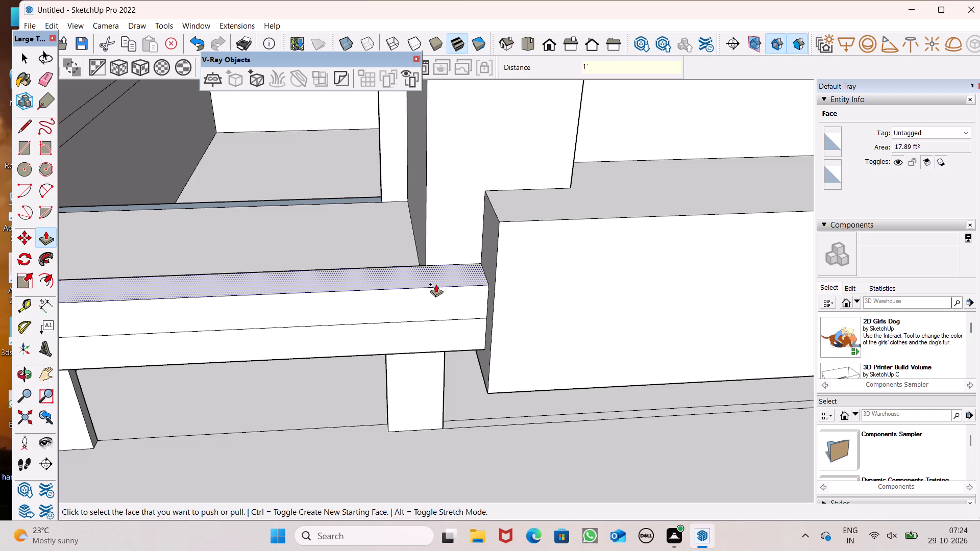
Push the raised strip's upper front face back, leaving a narrow ledge along the lower slab's front edge.
scroll(514, 297, down, 4)
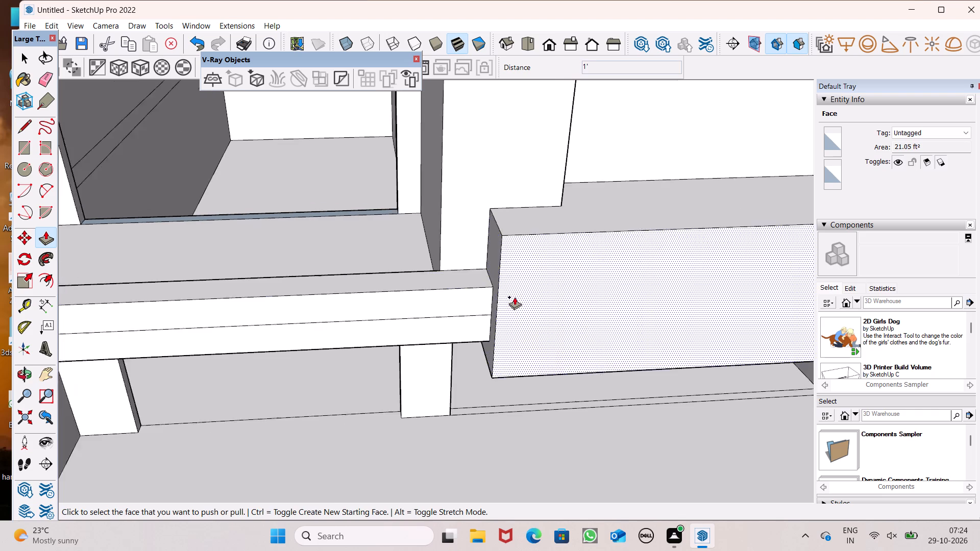
scroll(514, 297, down, 2)
middle_drag(515, 300, 516, 330)
scroll(516, 330, up, 1)
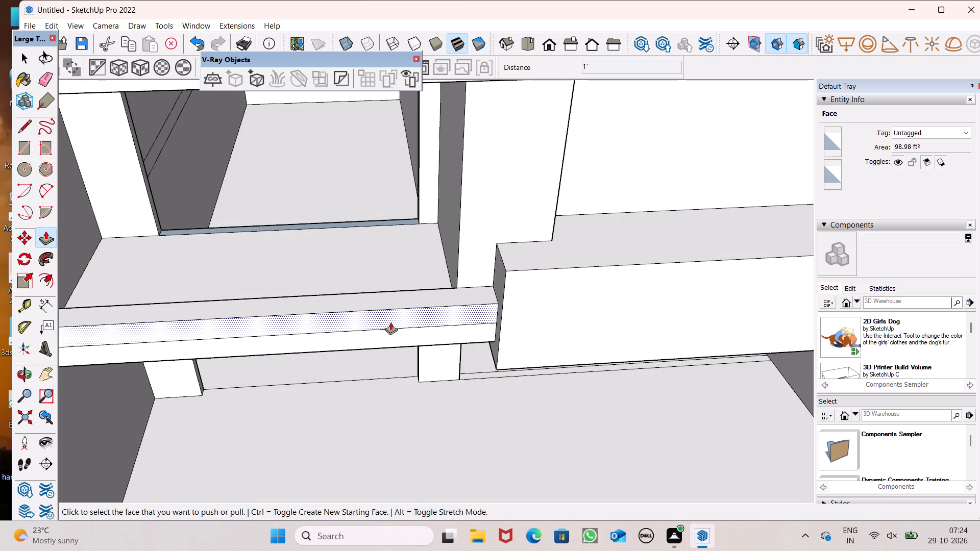
drag(390, 321, 399, 311)
Examine the stepped front edge of the lower balcony from several angles.
middle_drag(355, 300, 406, 244)
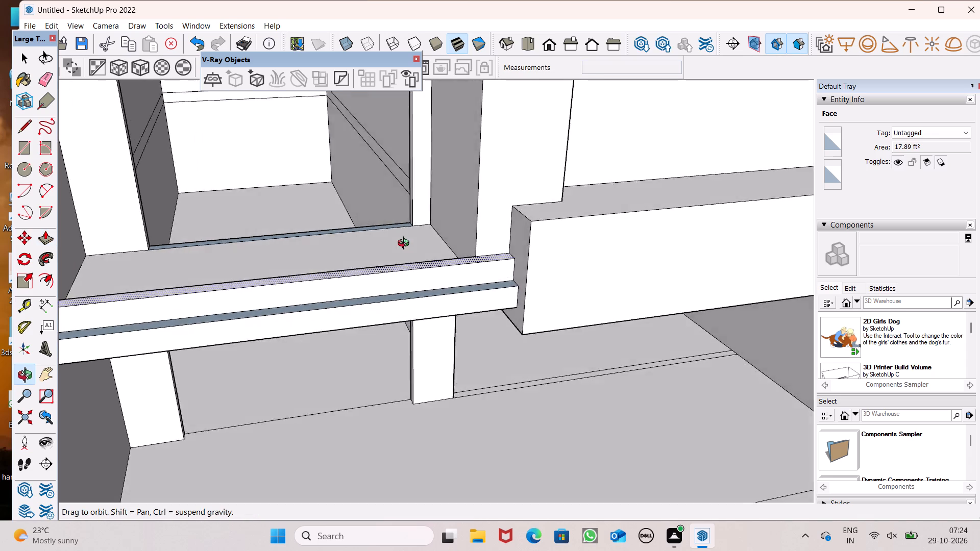
middle_drag(406, 244, 514, 297)
scroll(487, 290, up, 8)
scroll(409, 280, down, 5)
middle_drag(414, 284, 245, 233)
scroll(245, 233, up, 1)
scroll(406, 233, down, 6)
middle_drag(438, 232, 431, 242)
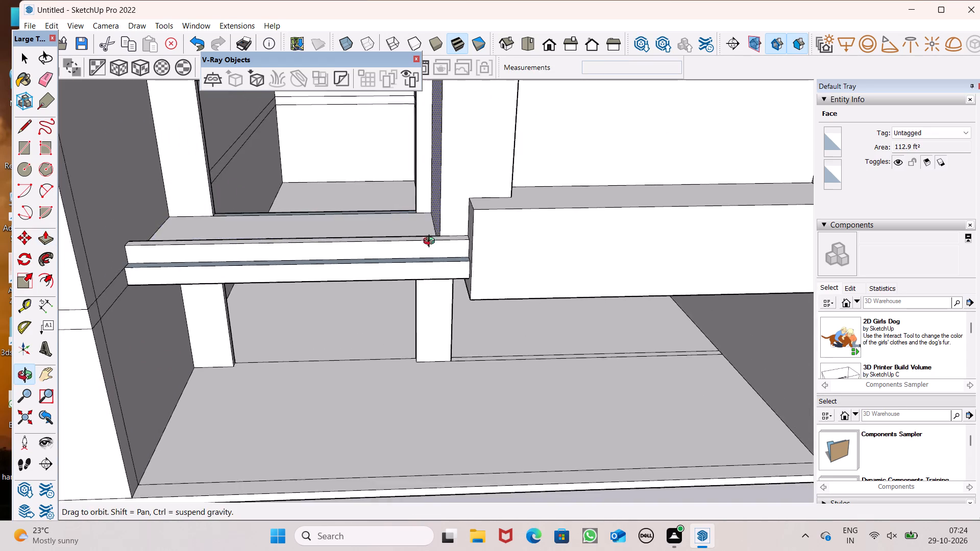
middle_drag(431, 242, 402, 314)
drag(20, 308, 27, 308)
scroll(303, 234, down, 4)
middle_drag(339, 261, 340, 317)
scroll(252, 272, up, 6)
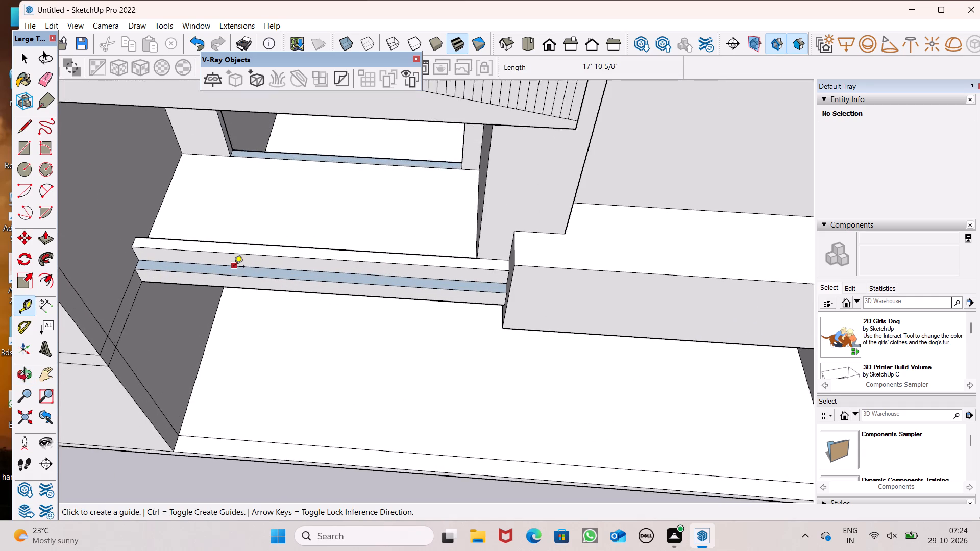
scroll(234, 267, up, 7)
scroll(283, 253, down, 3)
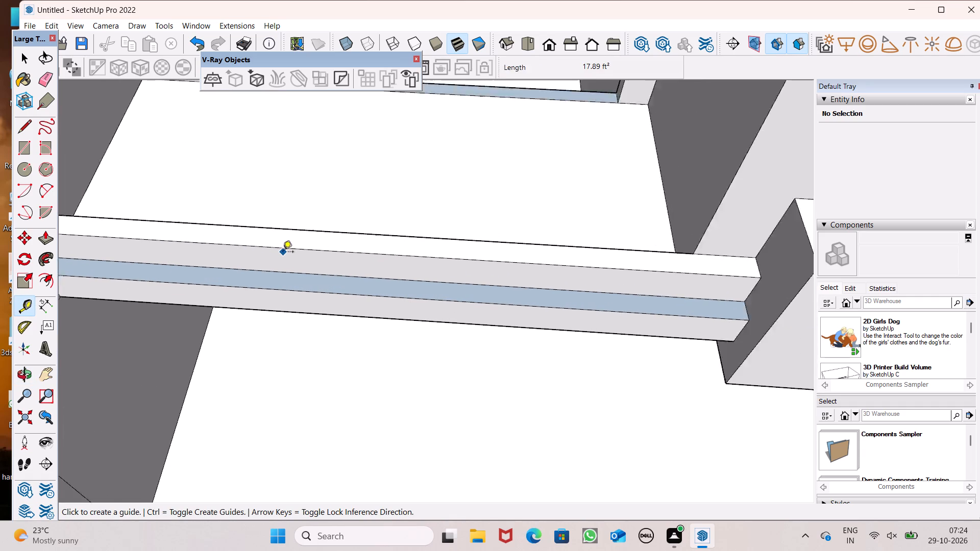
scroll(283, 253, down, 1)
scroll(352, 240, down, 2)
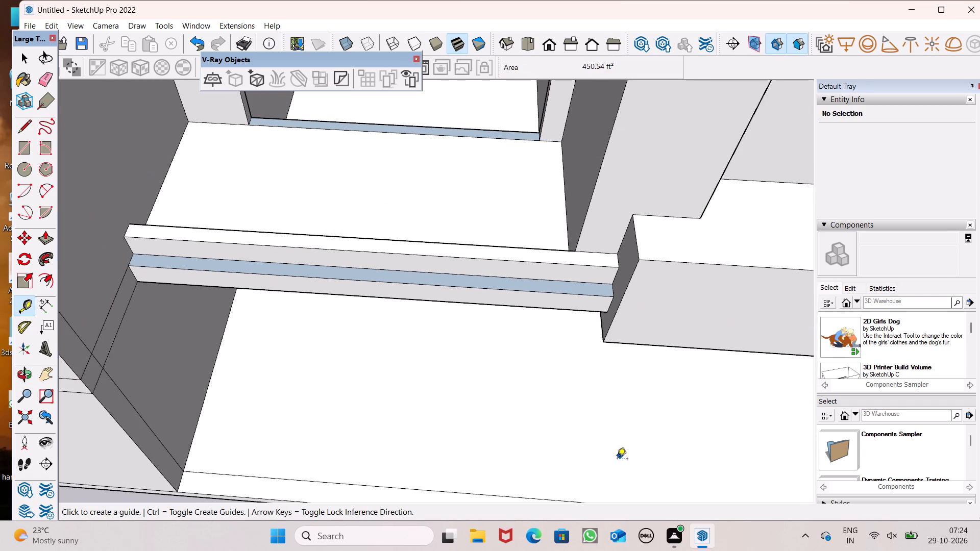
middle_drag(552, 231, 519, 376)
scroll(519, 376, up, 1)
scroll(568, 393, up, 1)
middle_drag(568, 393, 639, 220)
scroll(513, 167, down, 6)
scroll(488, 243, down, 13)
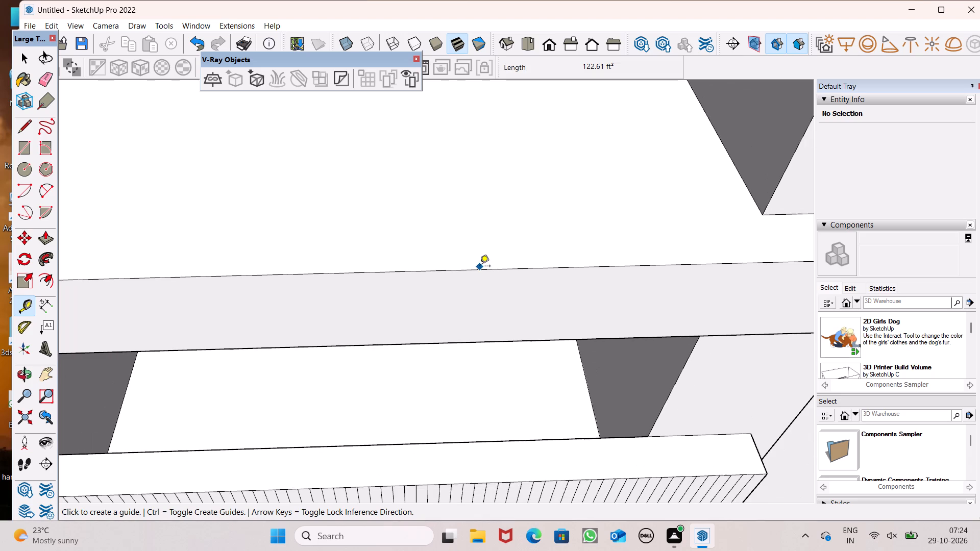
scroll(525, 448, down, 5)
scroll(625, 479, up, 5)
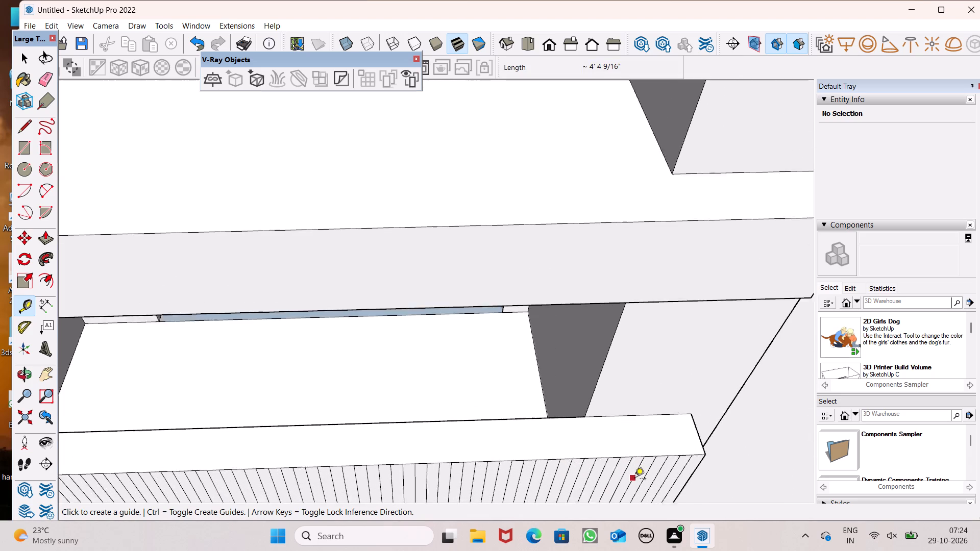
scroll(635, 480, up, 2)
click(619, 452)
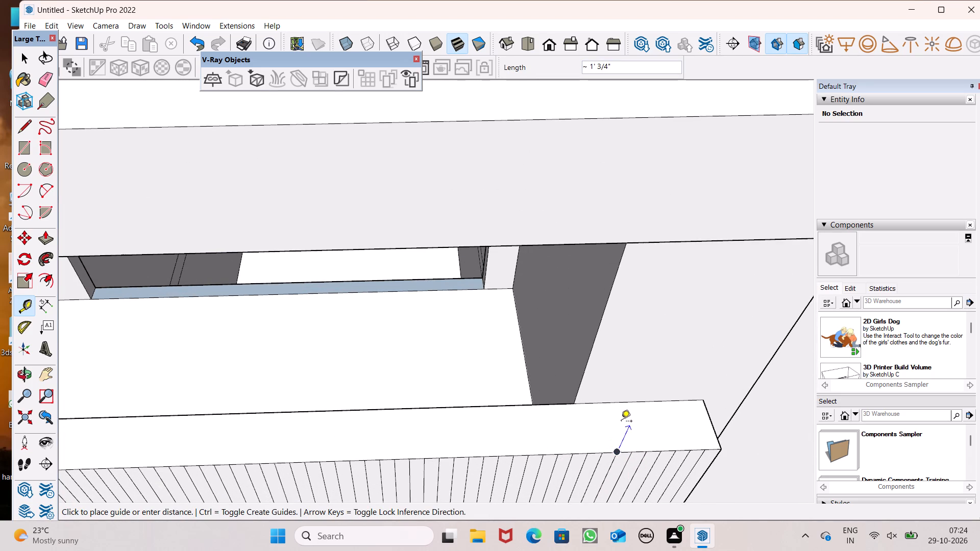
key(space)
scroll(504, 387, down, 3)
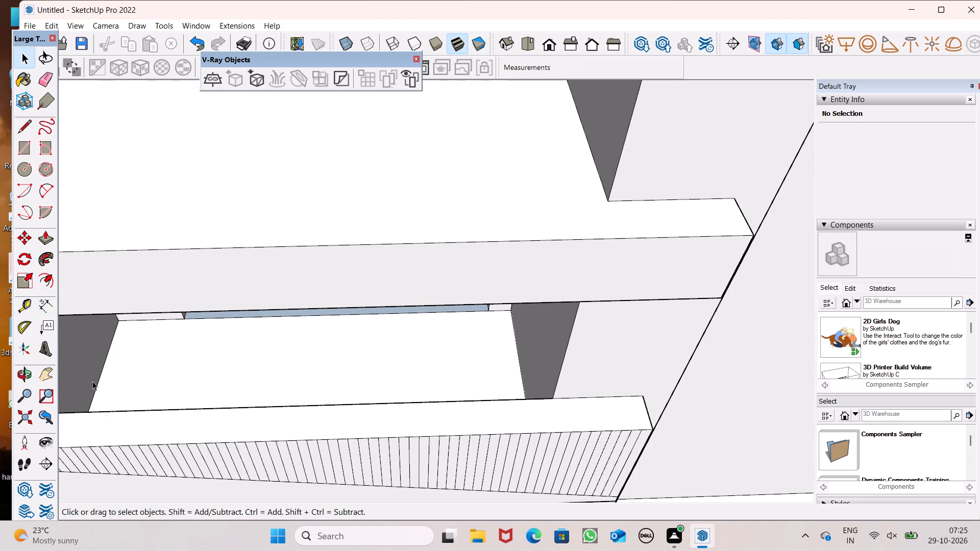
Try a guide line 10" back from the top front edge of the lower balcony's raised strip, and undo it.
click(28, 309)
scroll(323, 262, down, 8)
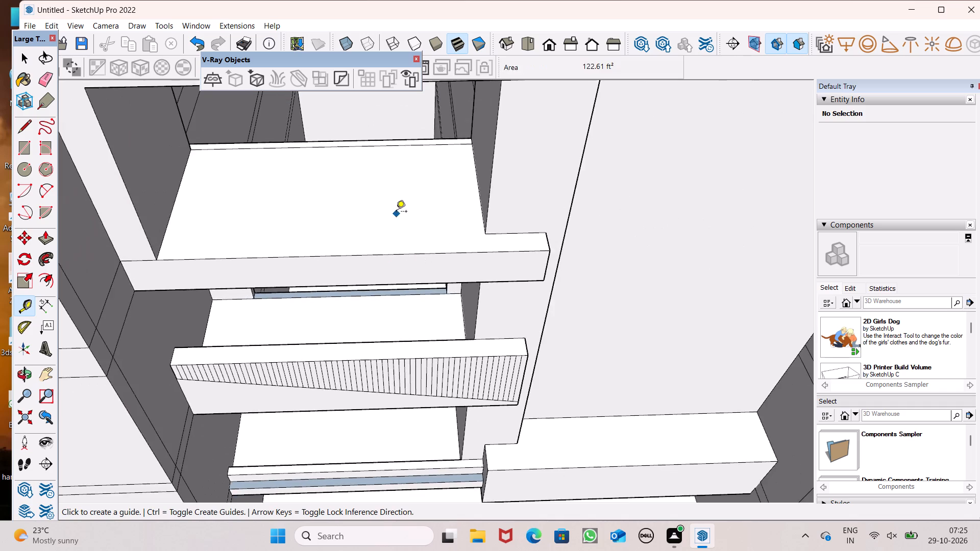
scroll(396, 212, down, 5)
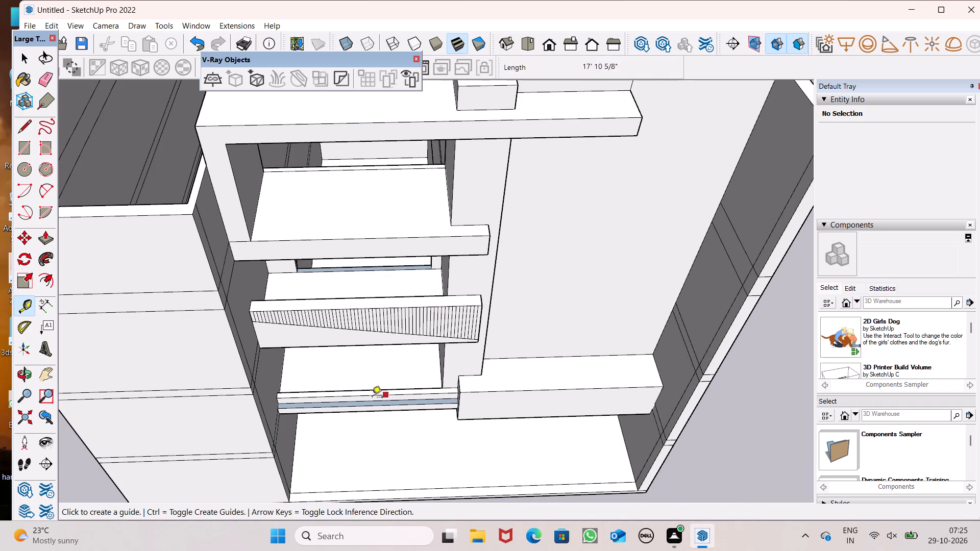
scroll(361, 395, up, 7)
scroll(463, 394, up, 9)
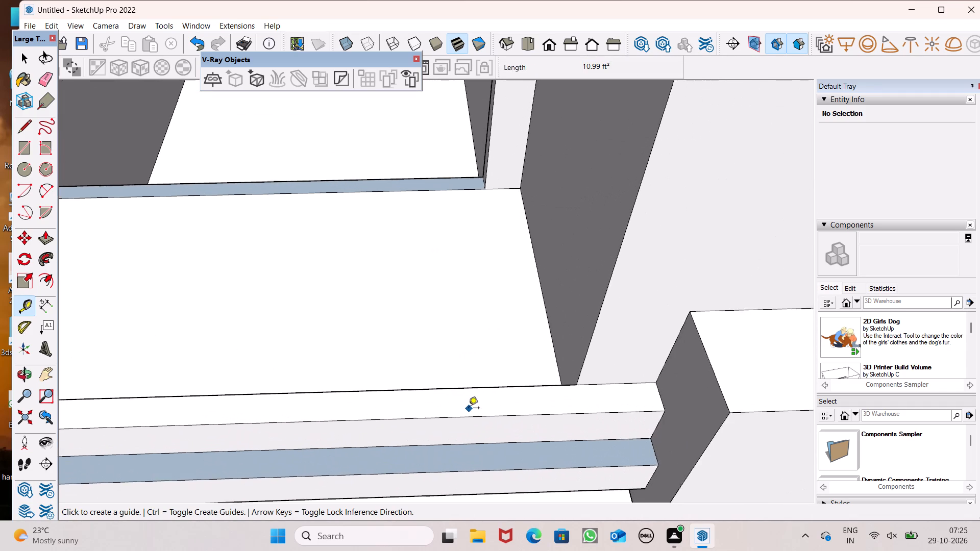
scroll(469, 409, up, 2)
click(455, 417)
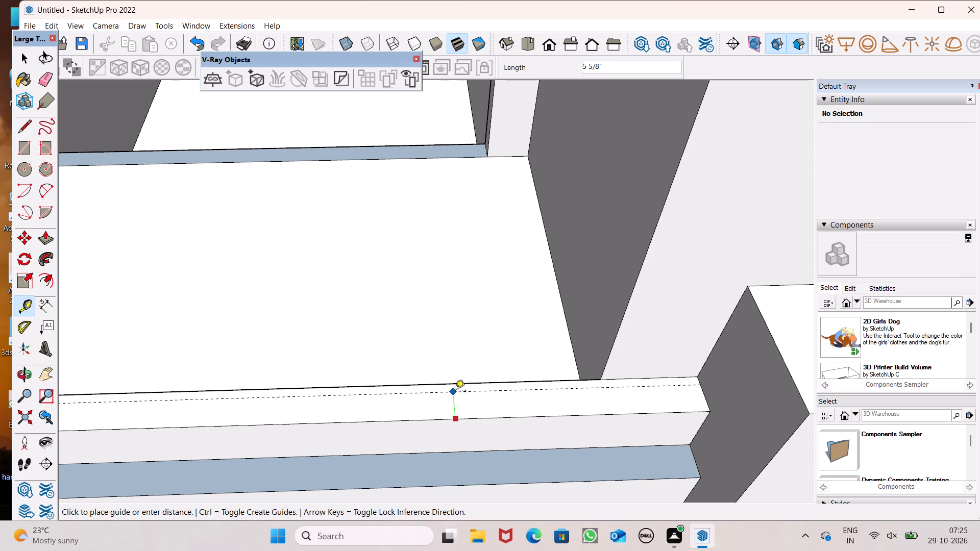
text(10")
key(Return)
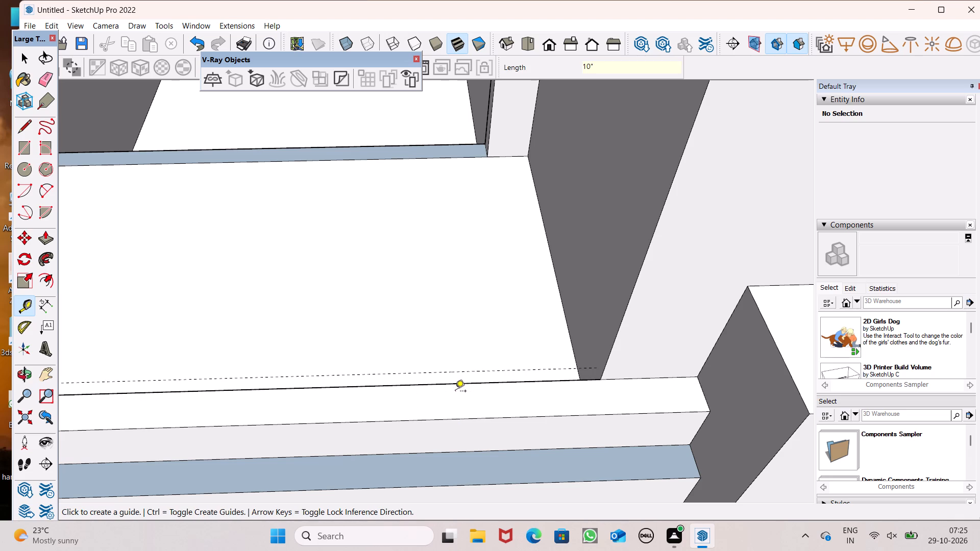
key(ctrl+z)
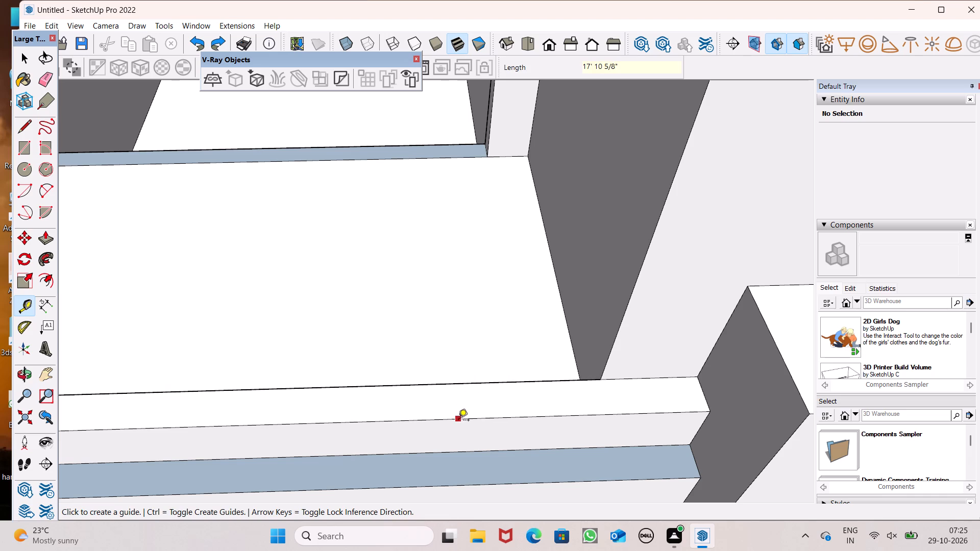
Place a guide line about 5 1/4" back from the top front edge of the lower balcony's raised strip.
drag(458, 421, 461, 395)
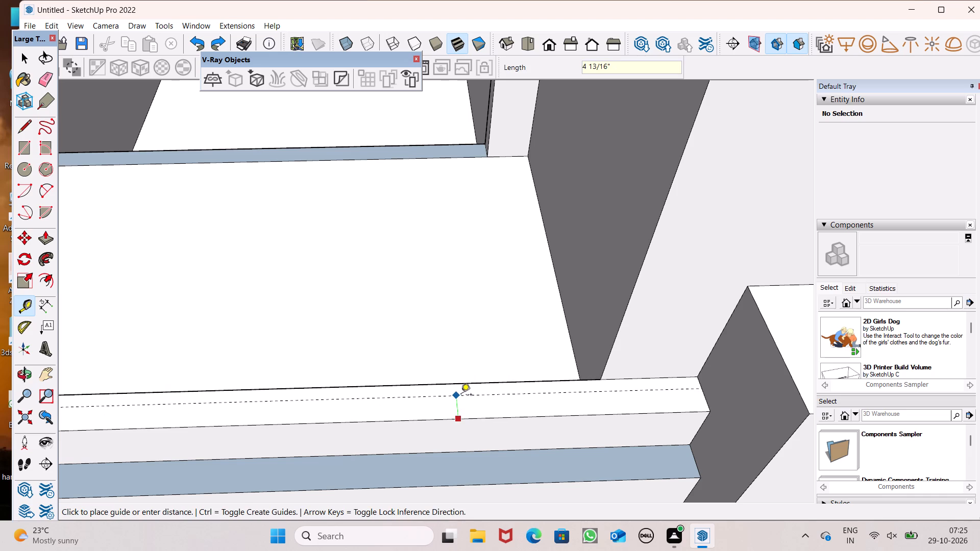
drag(461, 395, 461, 393)
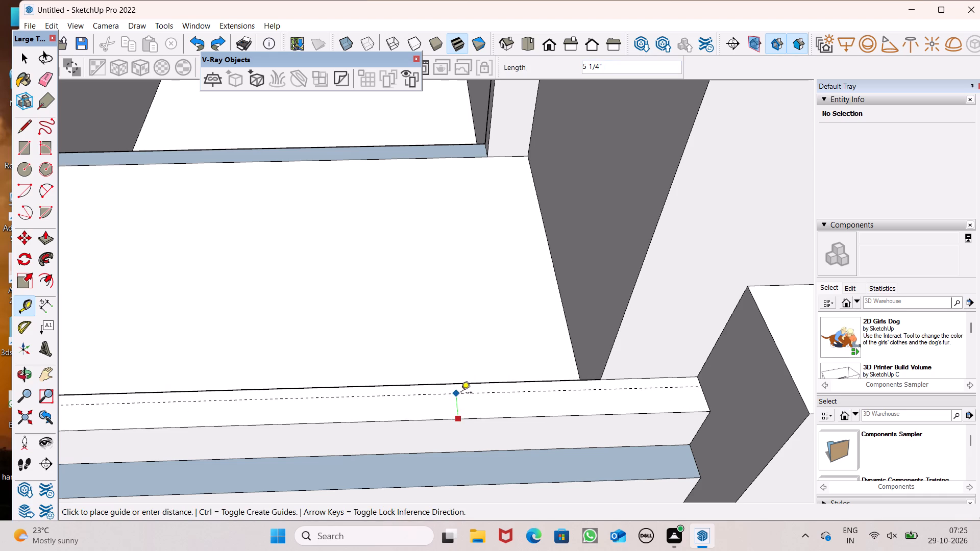
drag(461, 393, 461, 393)
key(space)
Draw a line along the guide across the full length of the raised strip's top face on the lower balcony.
scroll(524, 356, down, 10)
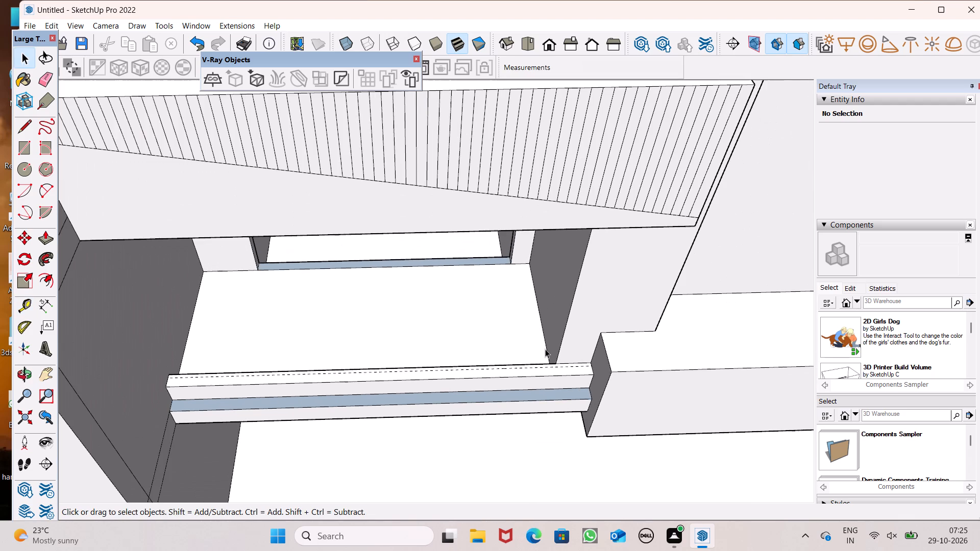
scroll(521, 294, up, 1)
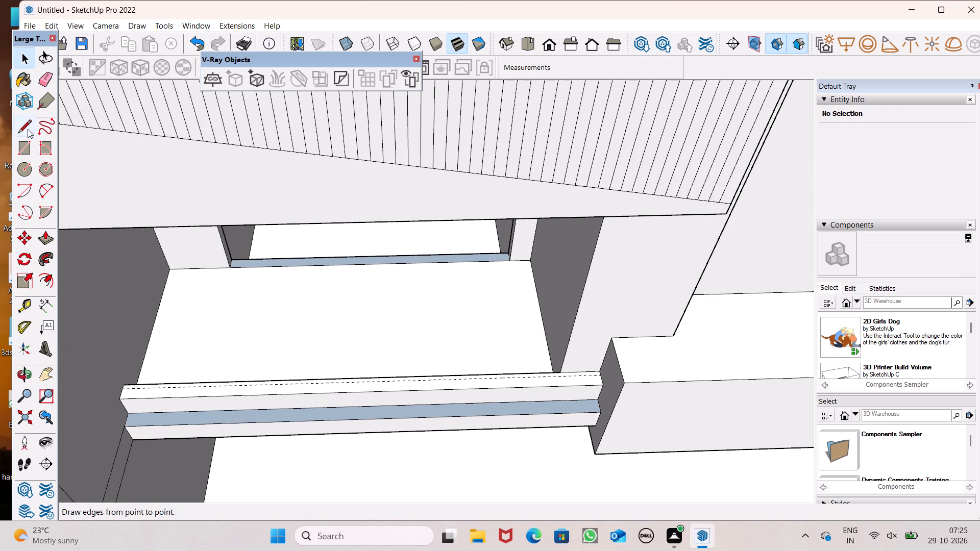
click(27, 129)
scroll(258, 452, up, 2)
scroll(105, 378, up, 2)
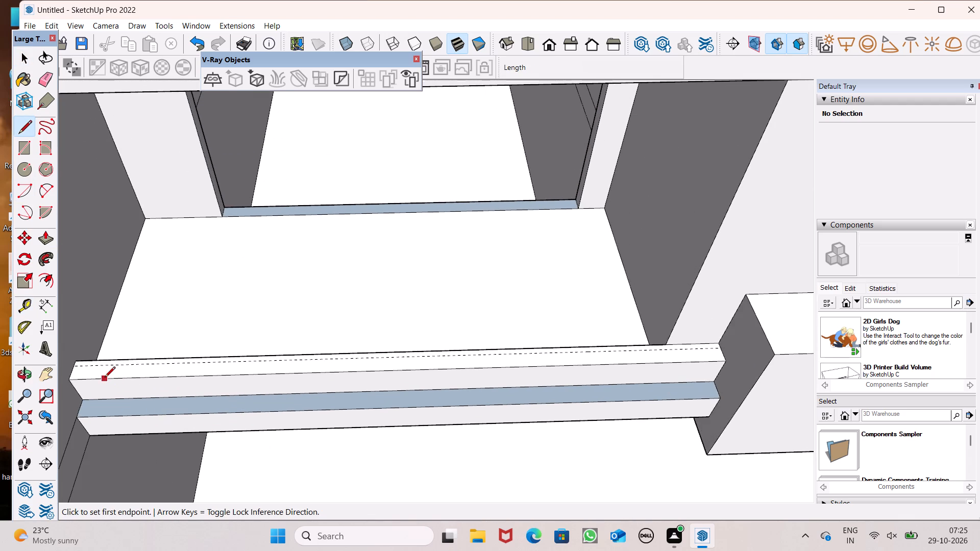
scroll(105, 378, up, 3)
scroll(141, 342, down, 3)
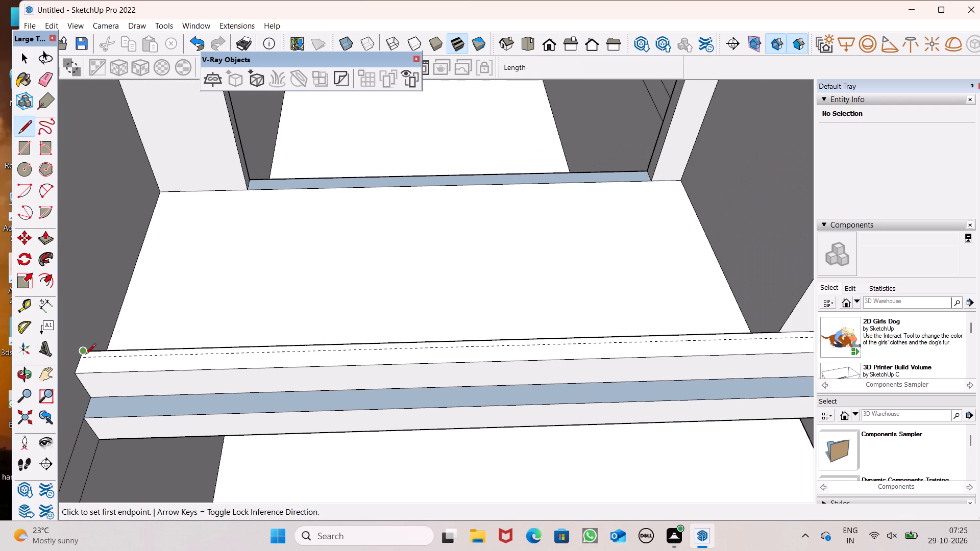
click(83, 359)
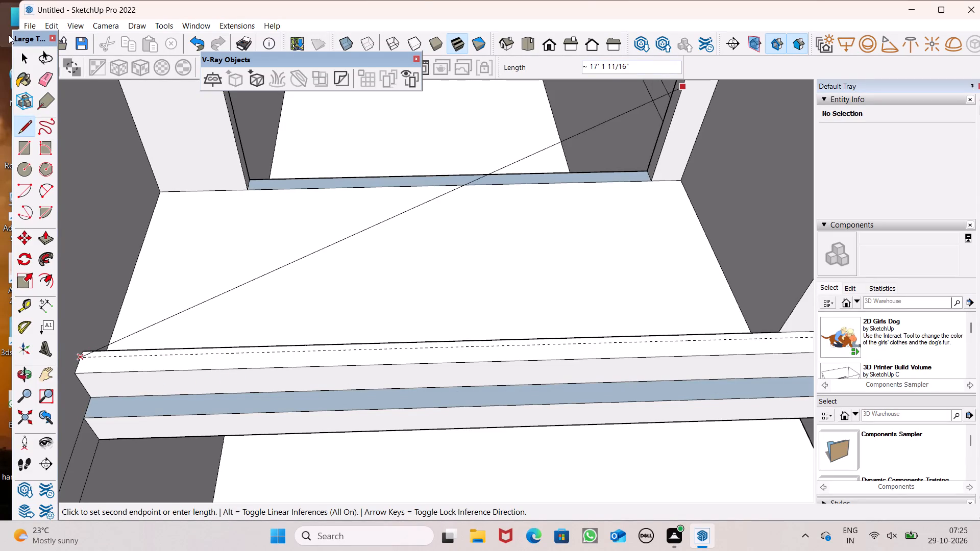
scroll(382, 339, down, 4)
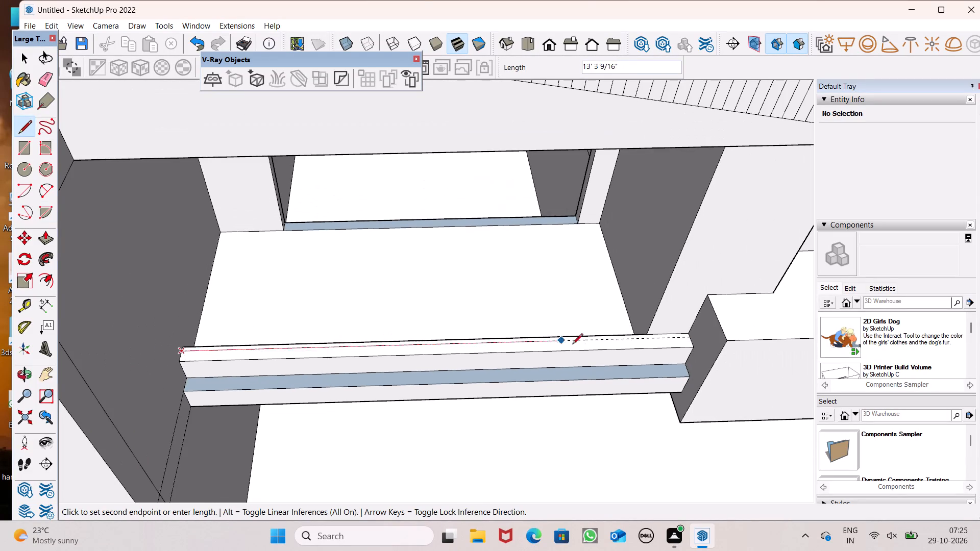
scroll(652, 345, up, 10)
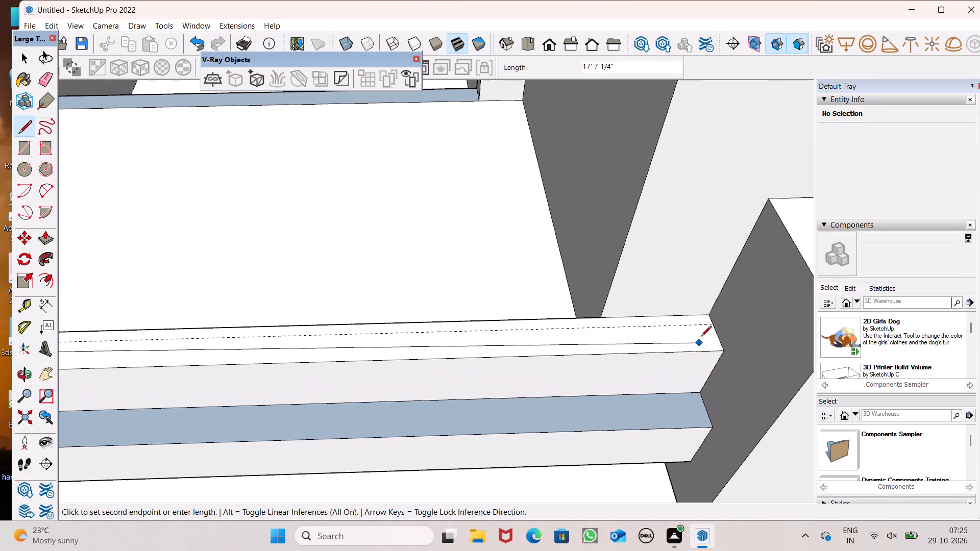
click(714, 325)
Erase the guide line running along the lower balcony's raised strip and clear the selection.
scroll(623, 286, down, 6)
scroll(714, 341, down, 5)
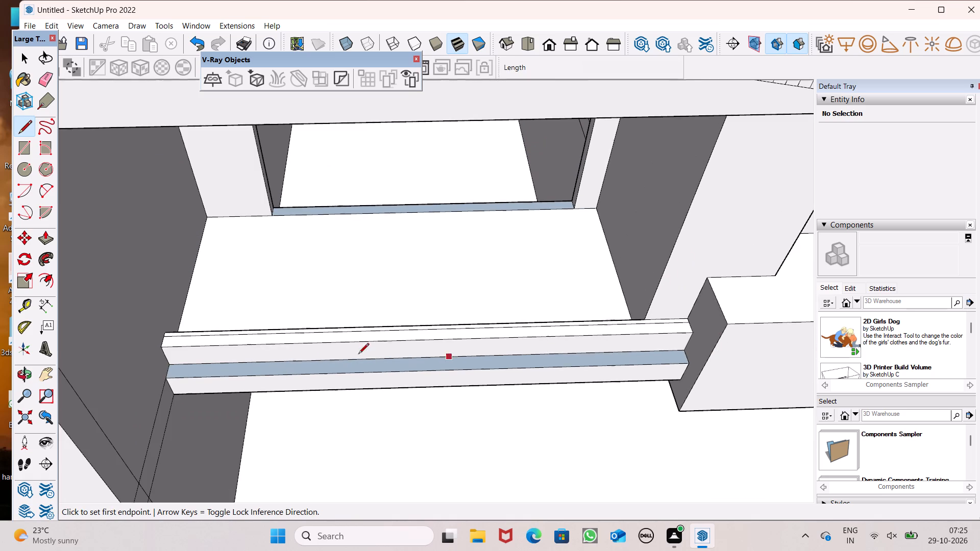
scroll(173, 341, down, 12)
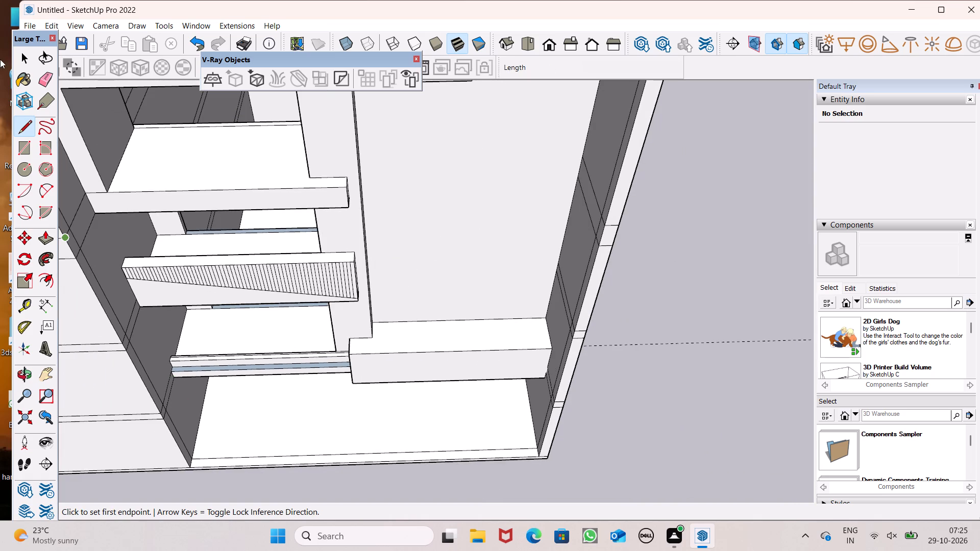
click(44, 81)
drag(604, 342, 609, 347)
scroll(587, 380, down, 4)
drag(281, 409, 319, 356)
key(space)
scroll(327, 344, up, 6)
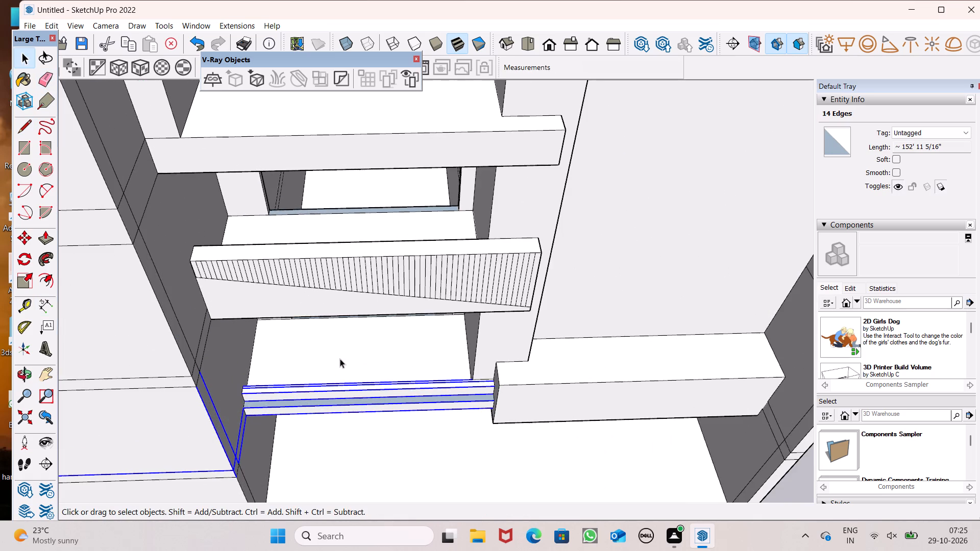
scroll(398, 407, down, 12)
key(space)
click(562, 487)
Extrude the narrow rear band of the lower balcony strip's top face upward 3' as a parapet.
scroll(318, 389, up, 5)
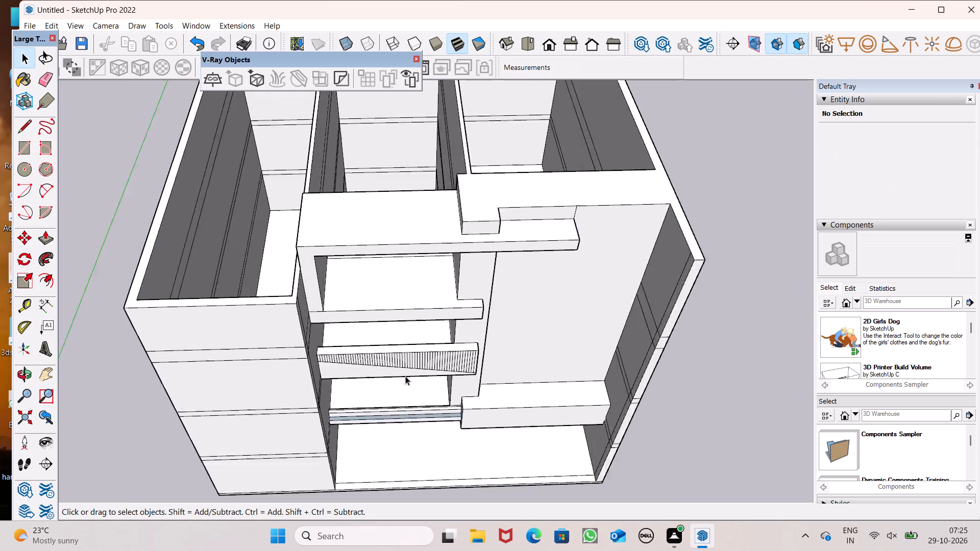
scroll(405, 376, up, 3)
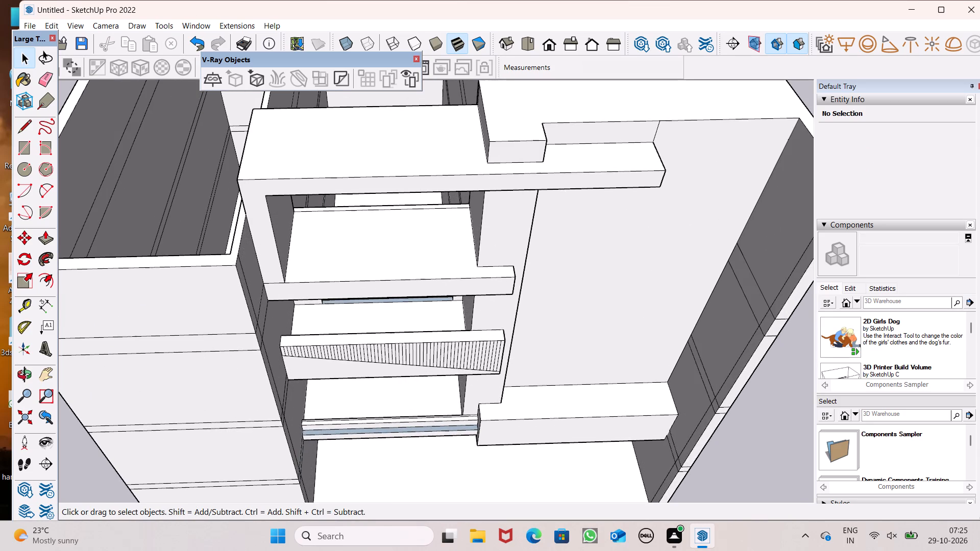
scroll(643, 203, down, 2)
scroll(488, 411, up, 6)
scroll(575, 221, down, 6)
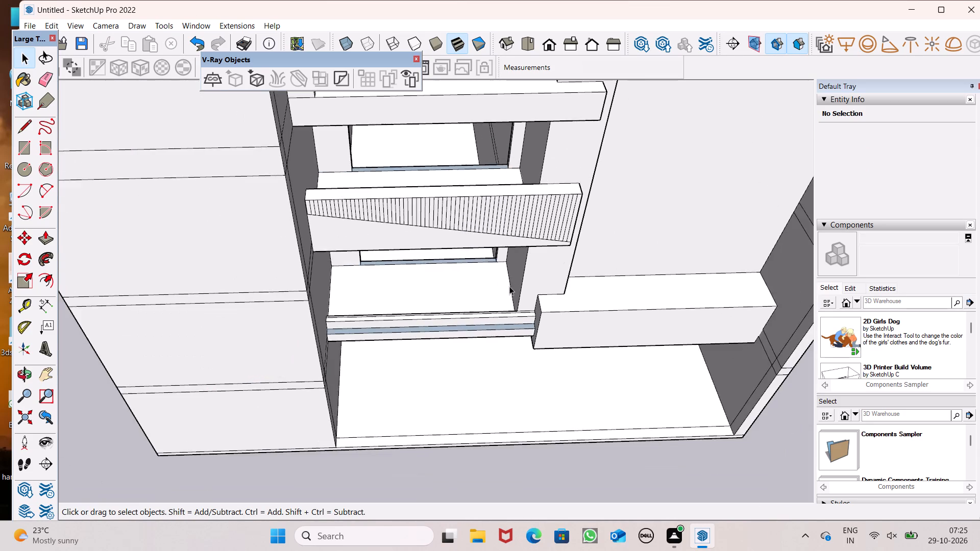
middle_drag(509, 287, 501, 382)
scroll(509, 354, up, 1)
scroll(419, 366, up, 8)
scroll(402, 359, down, 4)
middle_drag(433, 269, 445, 189)
scroll(445, 188, up, 1)
middle_drag(445, 189, 446, 184)
scroll(323, 253, up, 2)
click(53, 243)
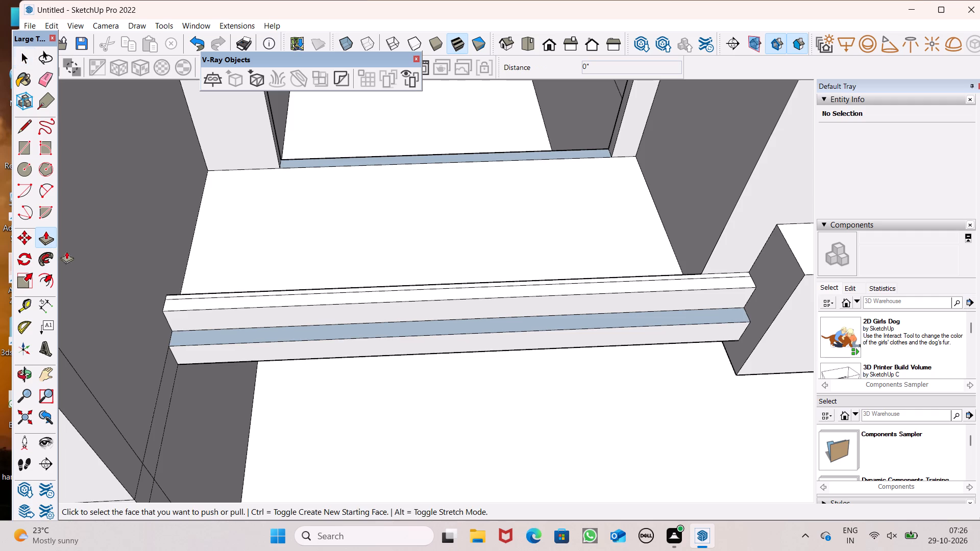
scroll(145, 293, up, 7)
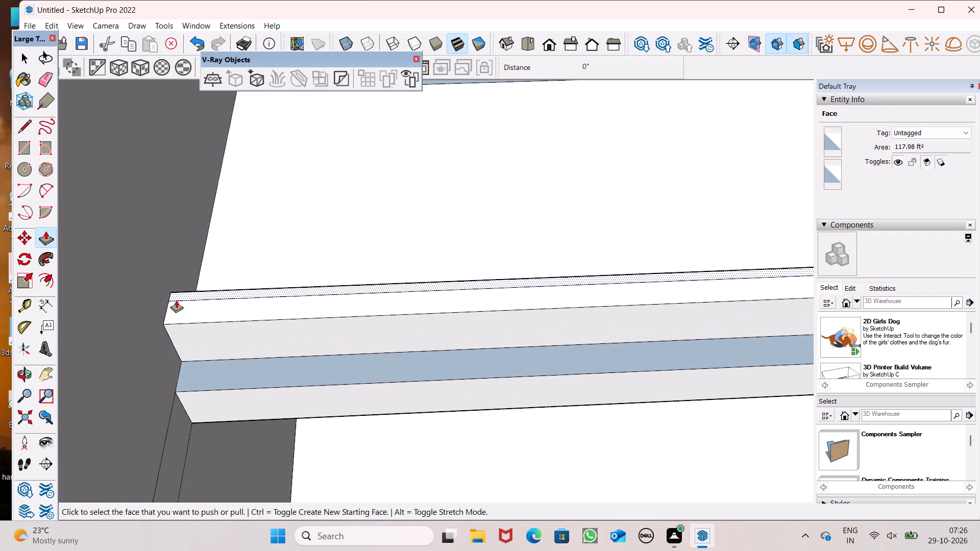
drag(176, 300, 158, 245)
text(3')
key(Return)
Examine the lower balcony's parapet and stepped edge from several angles.
scroll(158, 244, down, 7)
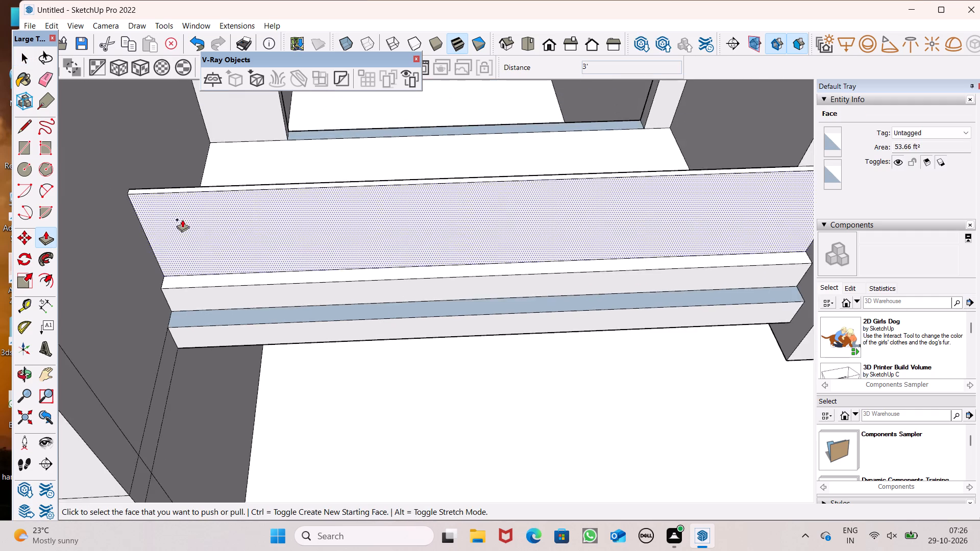
scroll(182, 217, down, 5)
middle_drag(299, 258, 220, 134)
scroll(496, 182, down, 2)
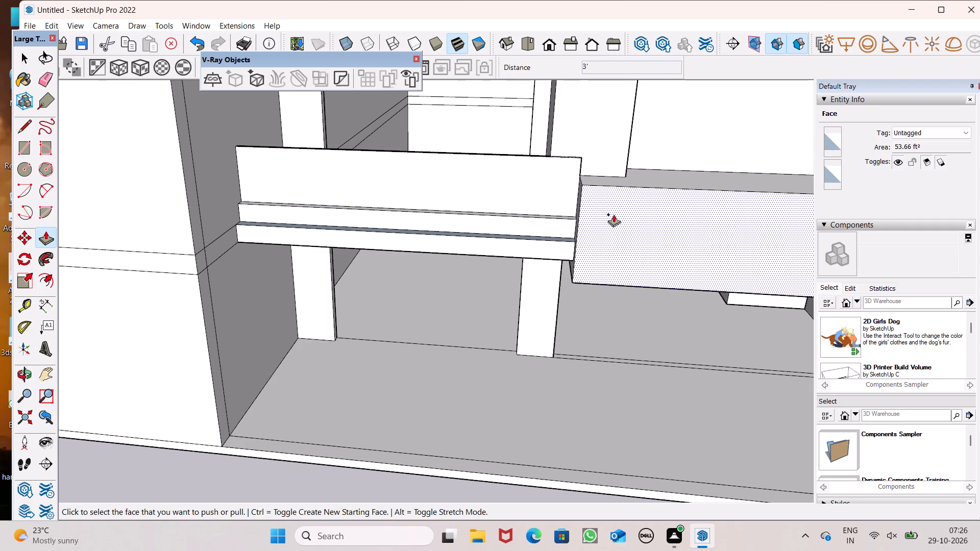
scroll(529, 293, down, 1)
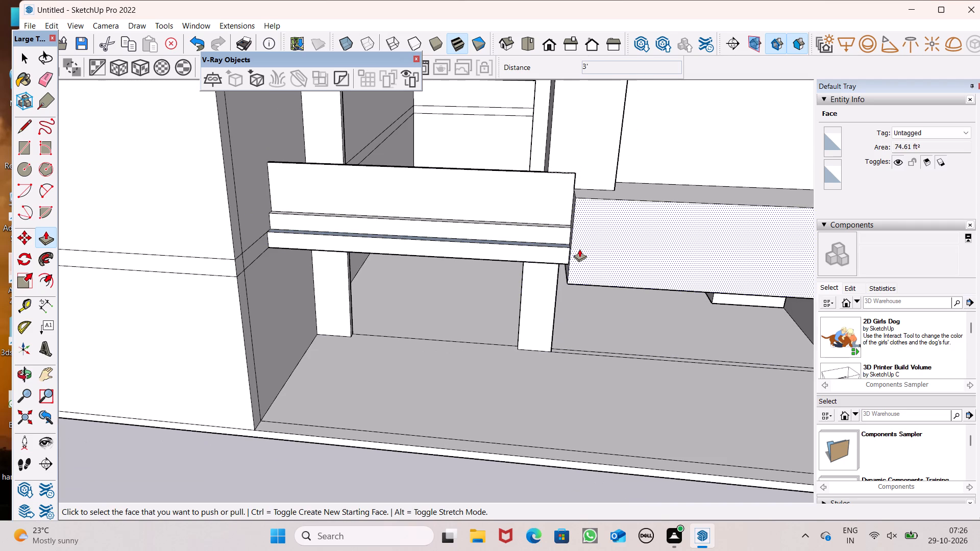
middle_drag(622, 269, 544, 210)
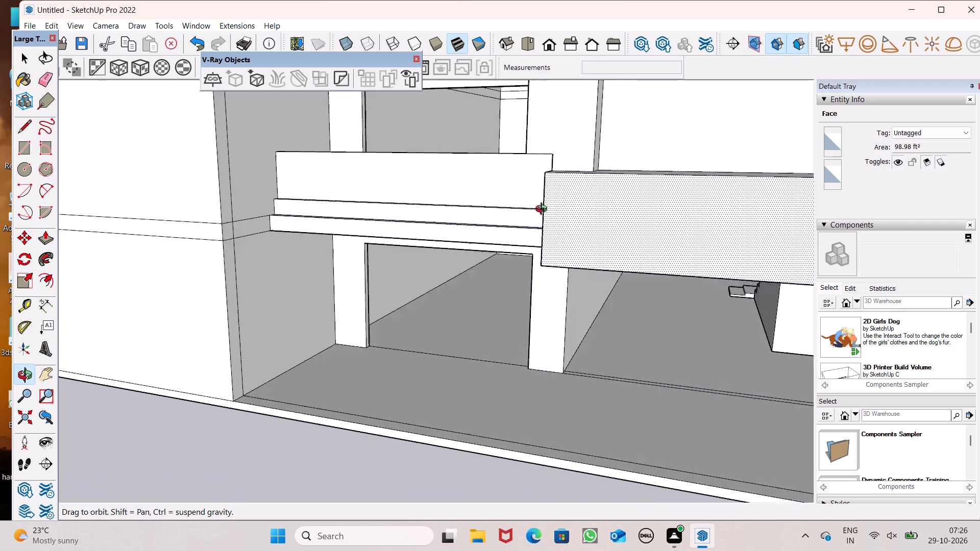
middle_drag(544, 210, 402, 213)
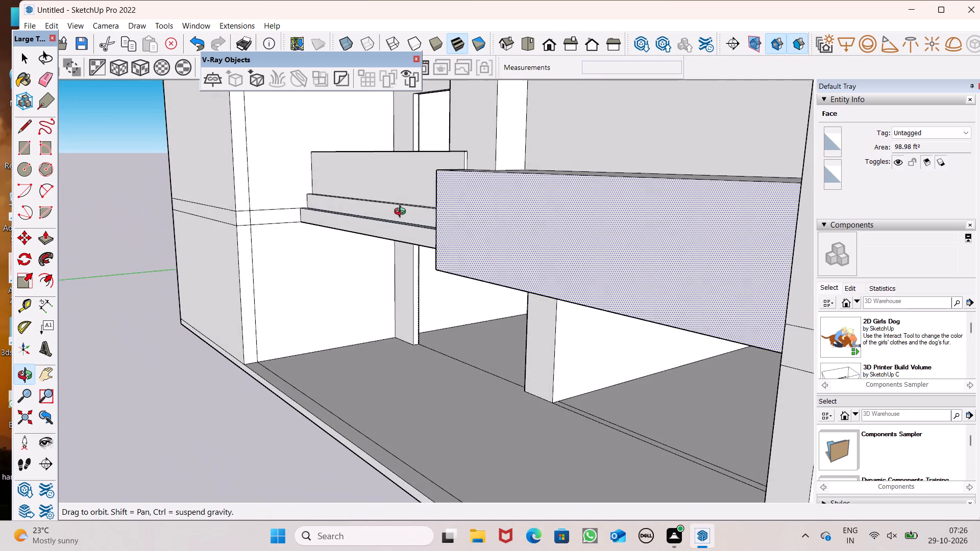
middle_drag(402, 213, 672, 213)
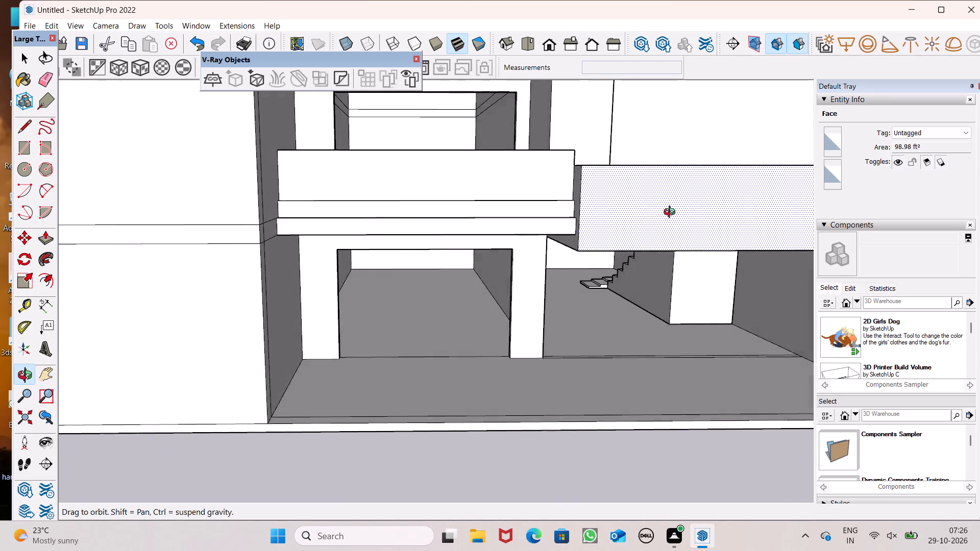
middle_drag(672, 213, 648, 469)
scroll(472, 286, up, 1)
middle_drag(562, 294, 640, 244)
scroll(640, 244, up, 1)
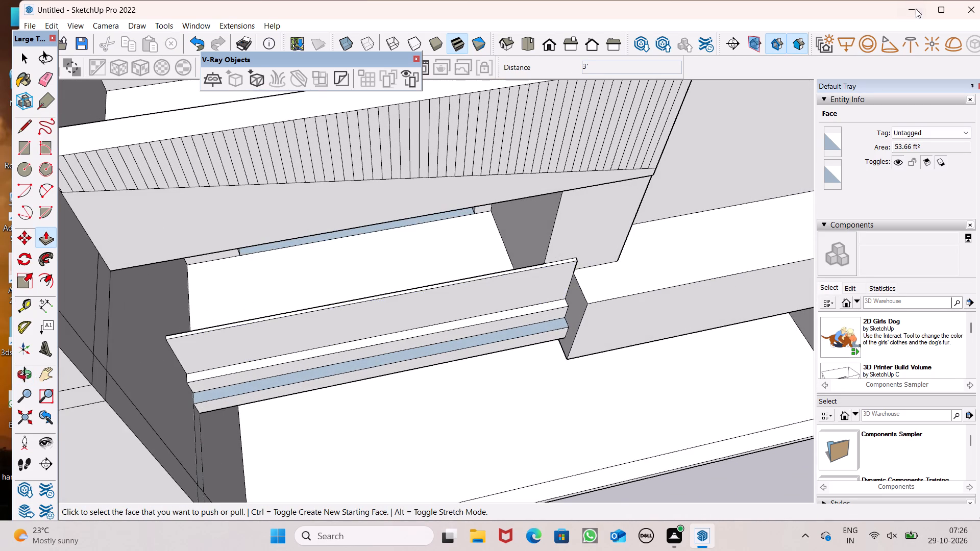
Extrude the lower balcony parapet's top face upward 2", keeping the dividing edge below it.
scroll(300, 343, down, 3)
scroll(196, 344, up, 11)
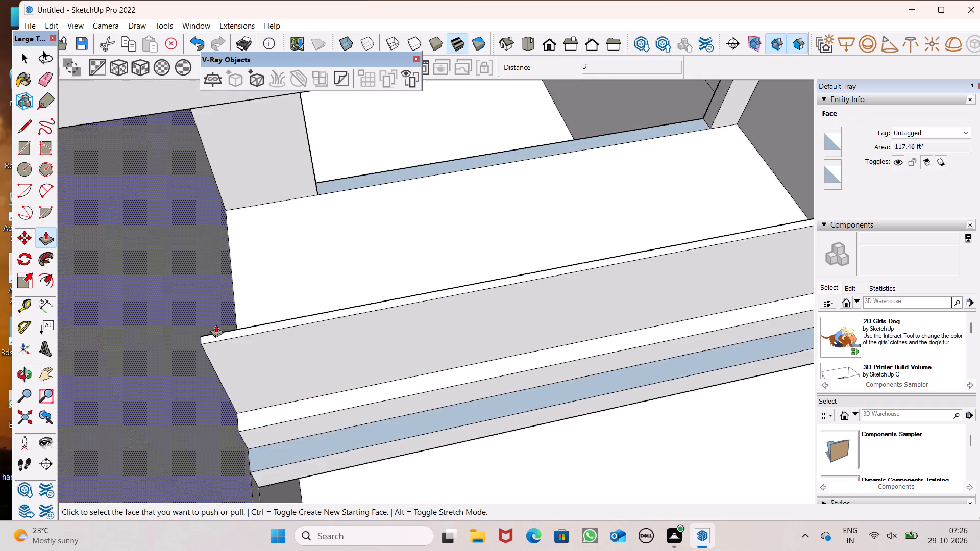
scroll(216, 324, up, 7)
drag(207, 344, 206, 330)
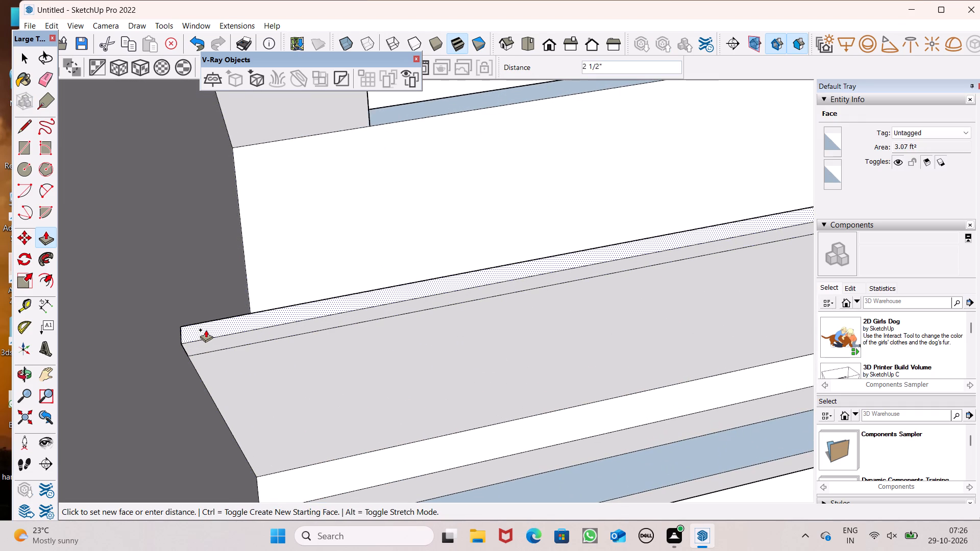
drag(206, 330, 206, 329)
key(2)
key(shift+quotedbl)
key(Return)
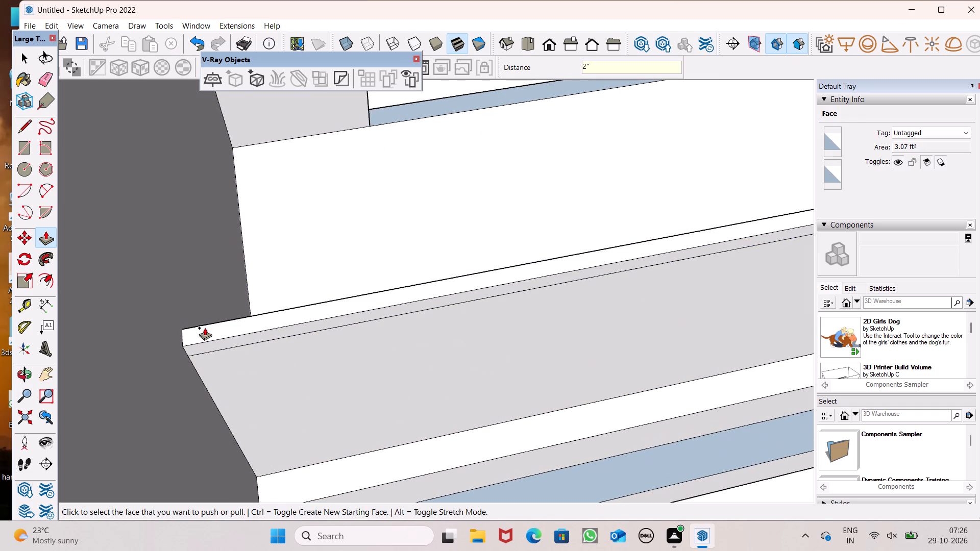
key(space)
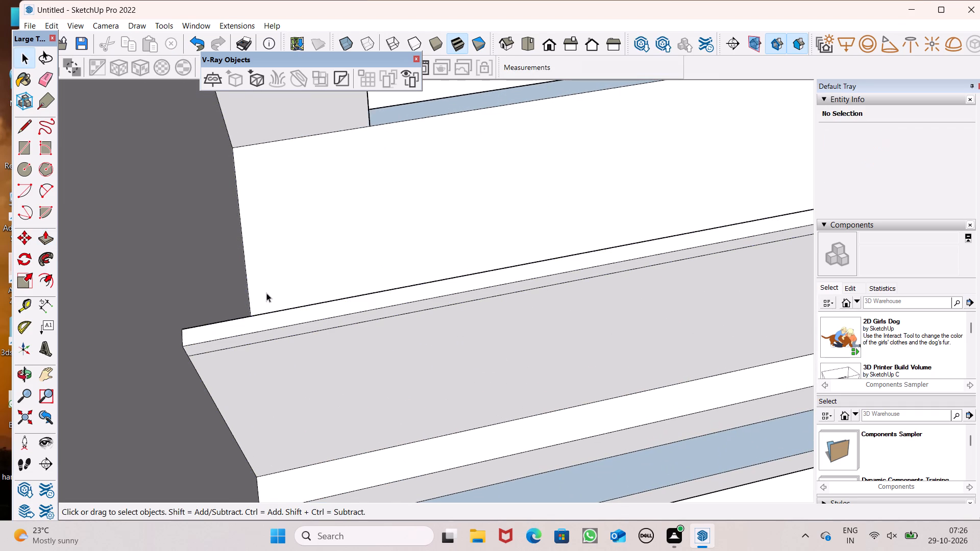
Display the Metal collection in the material library.
scroll(301, 287, down, 6)
scroll(302, 233, down, 5)
middle_drag(348, 277, 212, 156)
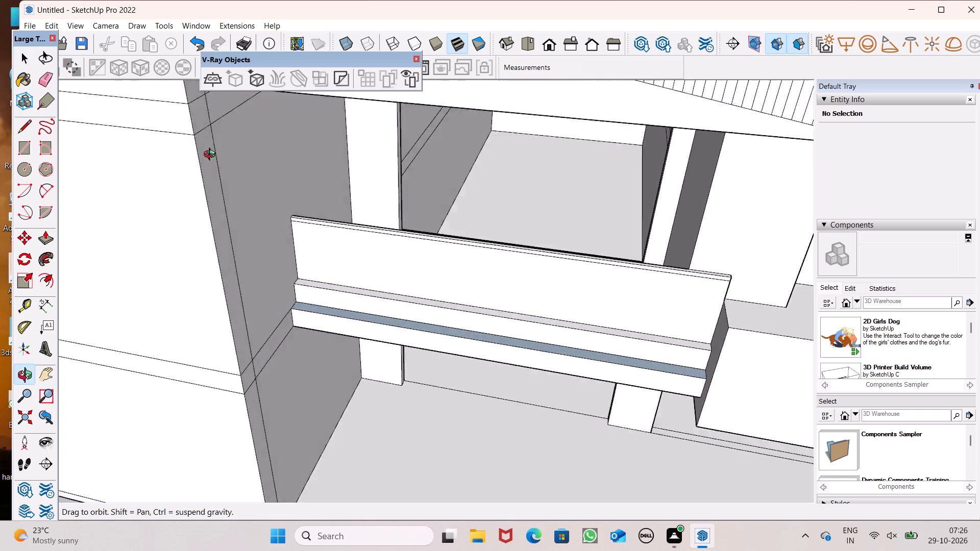
middle_drag(212, 156, 223, 123)
scroll(223, 123, up, 1)
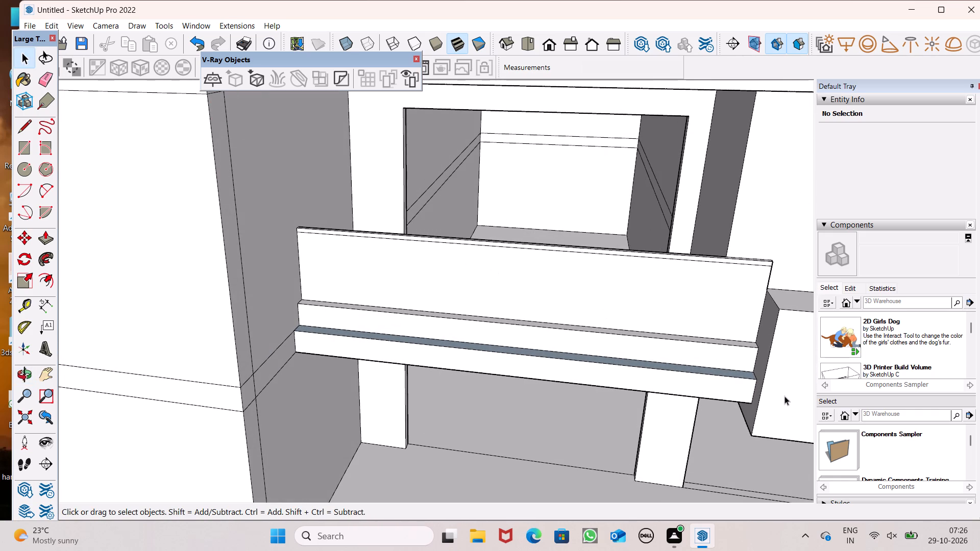
scroll(849, 367, down, 7)
scroll(873, 411, down, 3)
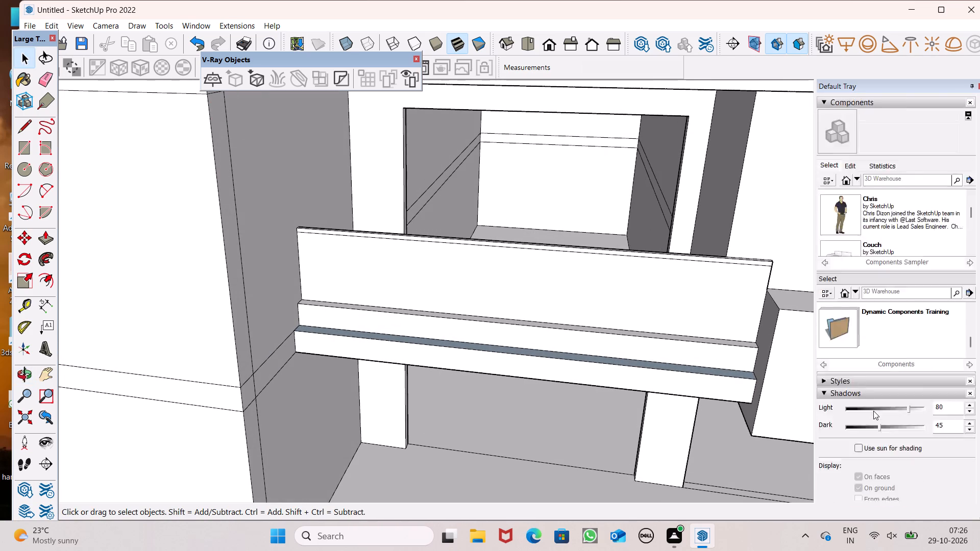
scroll(873, 411, down, 19)
scroll(872, 410, down, 4)
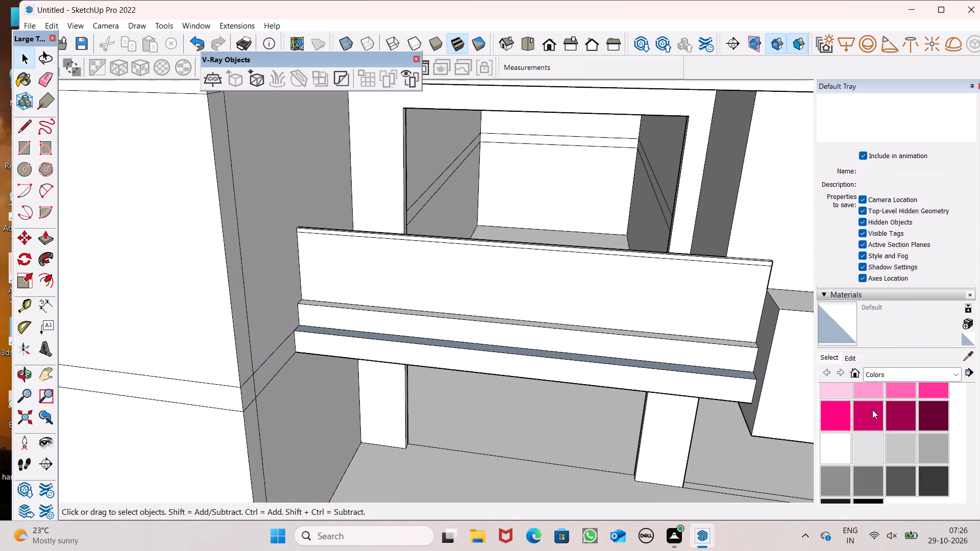
scroll(872, 410, down, 3)
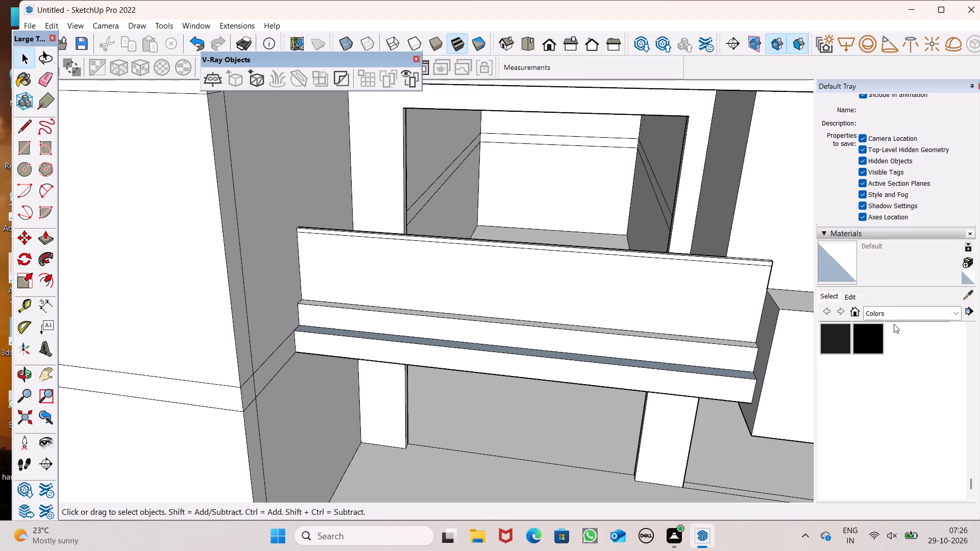
scroll(888, 336, up, 2)
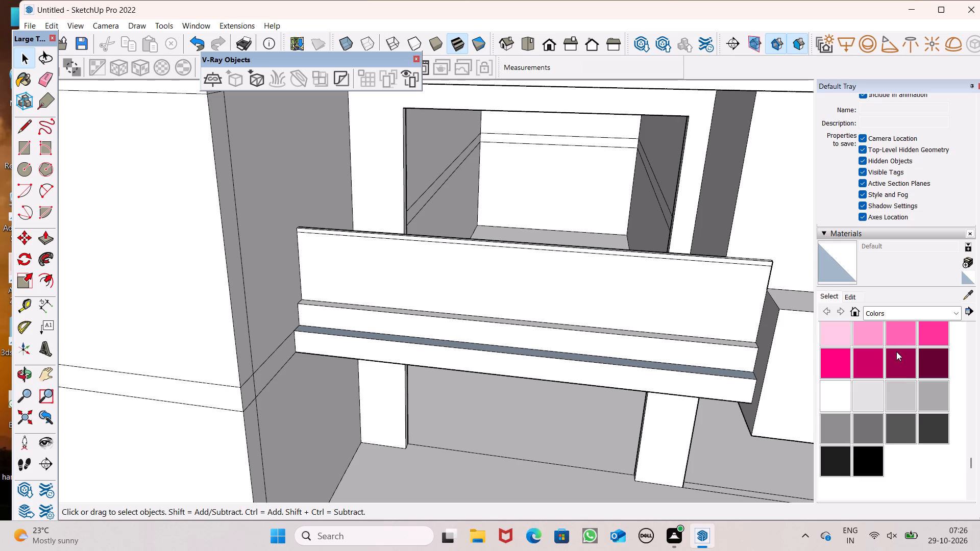
click(877, 307)
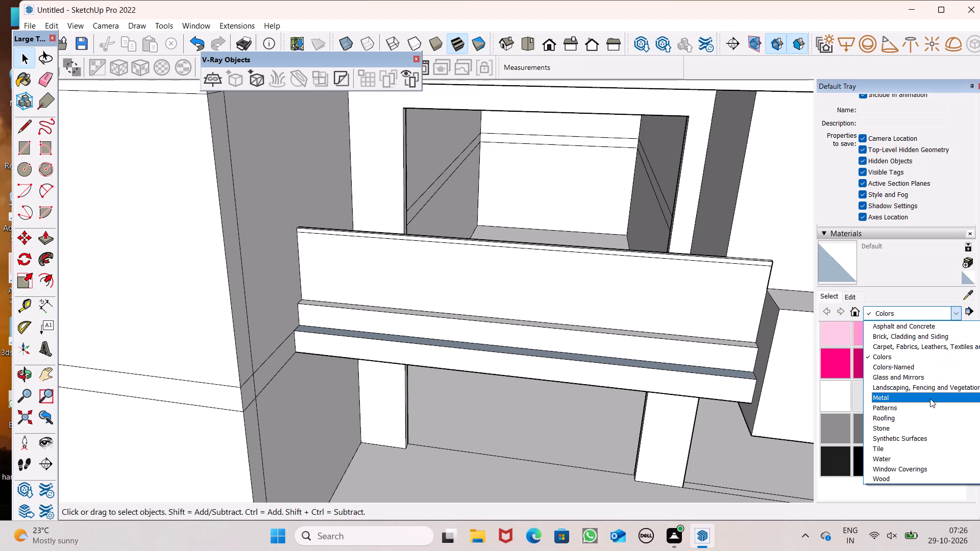
click(916, 399)
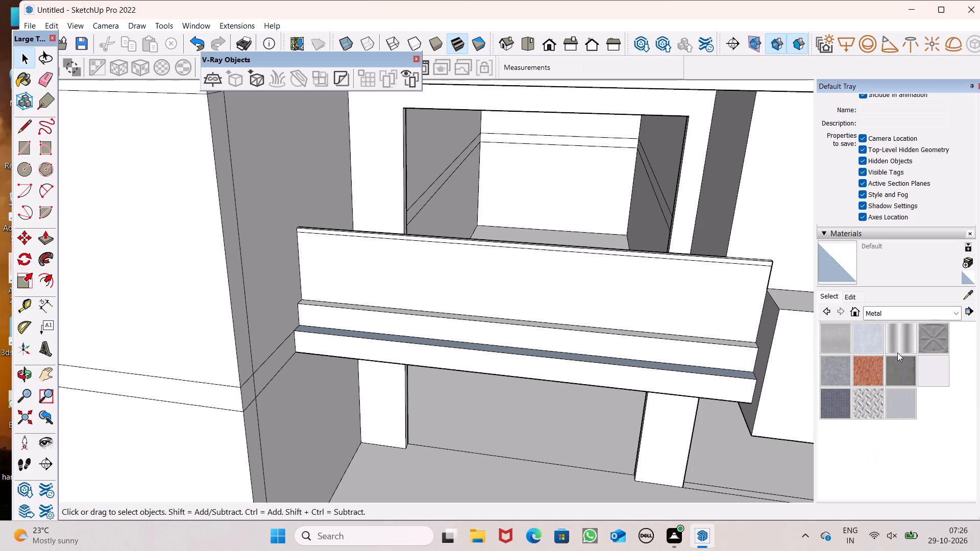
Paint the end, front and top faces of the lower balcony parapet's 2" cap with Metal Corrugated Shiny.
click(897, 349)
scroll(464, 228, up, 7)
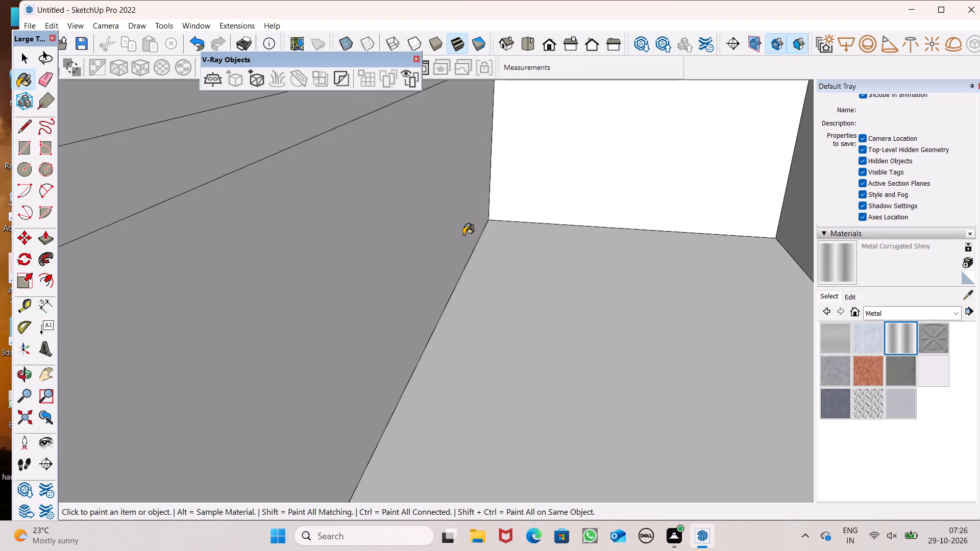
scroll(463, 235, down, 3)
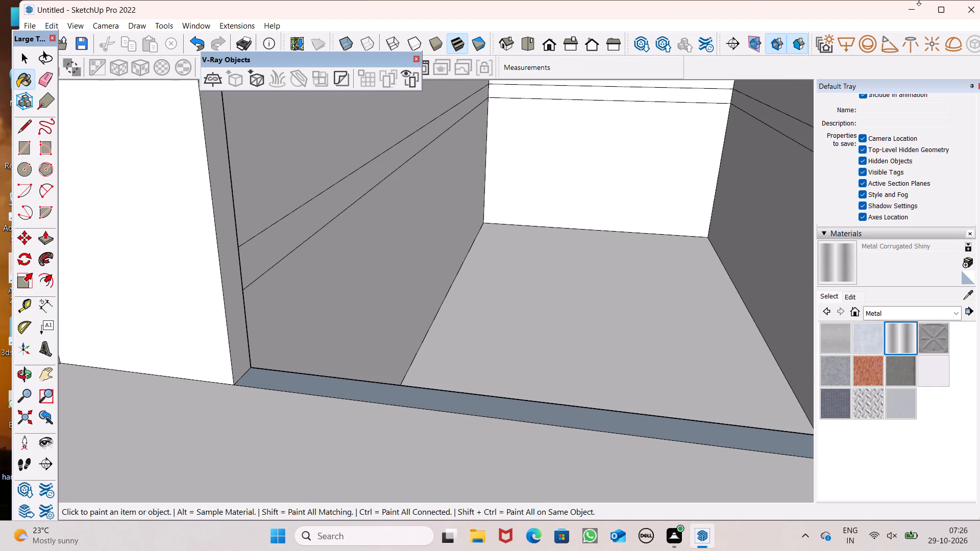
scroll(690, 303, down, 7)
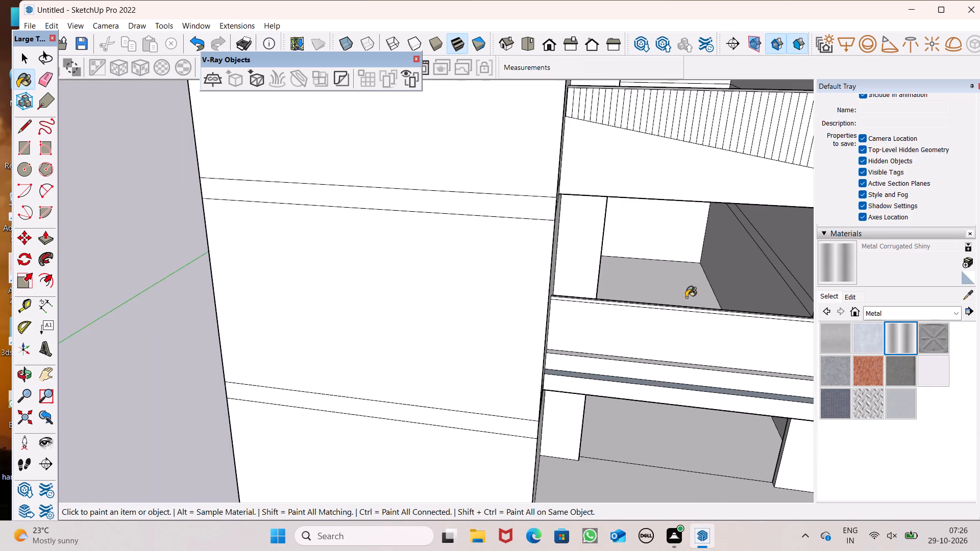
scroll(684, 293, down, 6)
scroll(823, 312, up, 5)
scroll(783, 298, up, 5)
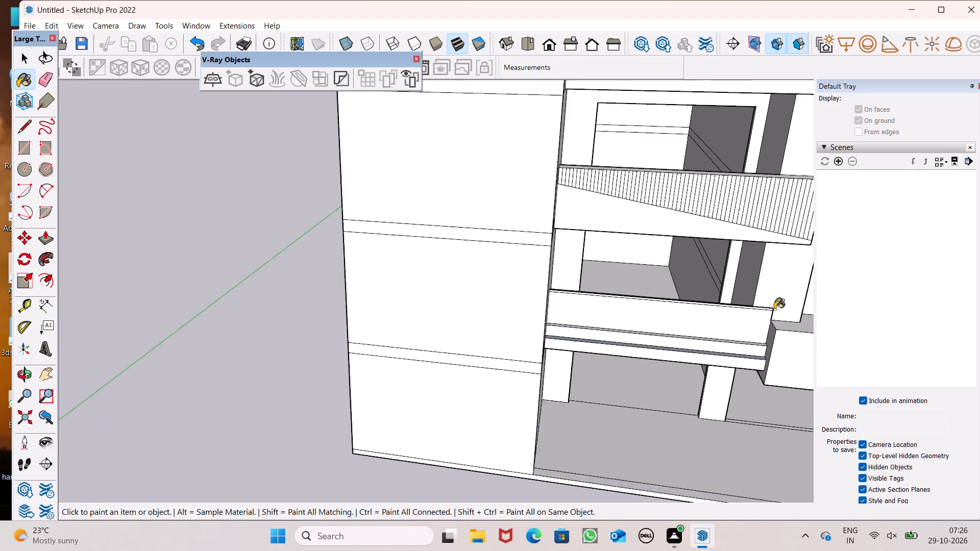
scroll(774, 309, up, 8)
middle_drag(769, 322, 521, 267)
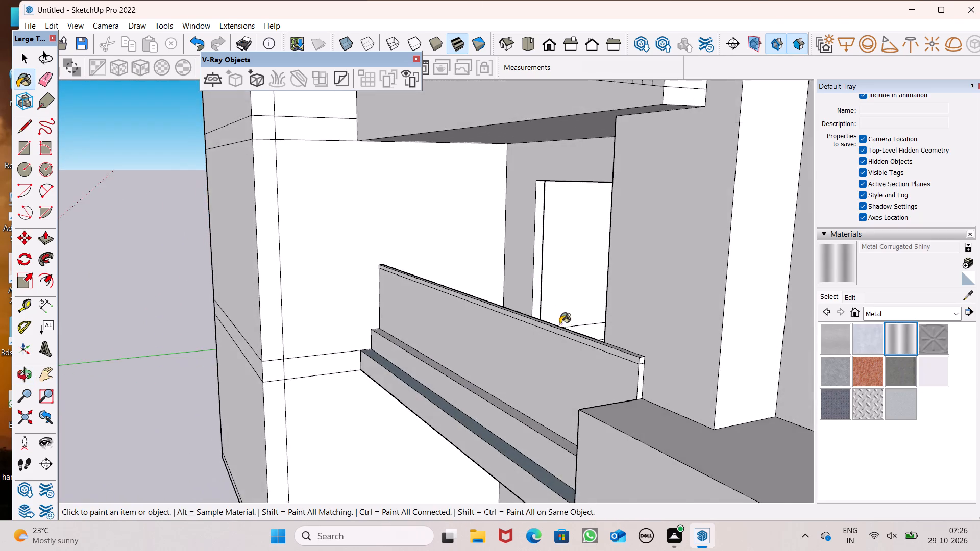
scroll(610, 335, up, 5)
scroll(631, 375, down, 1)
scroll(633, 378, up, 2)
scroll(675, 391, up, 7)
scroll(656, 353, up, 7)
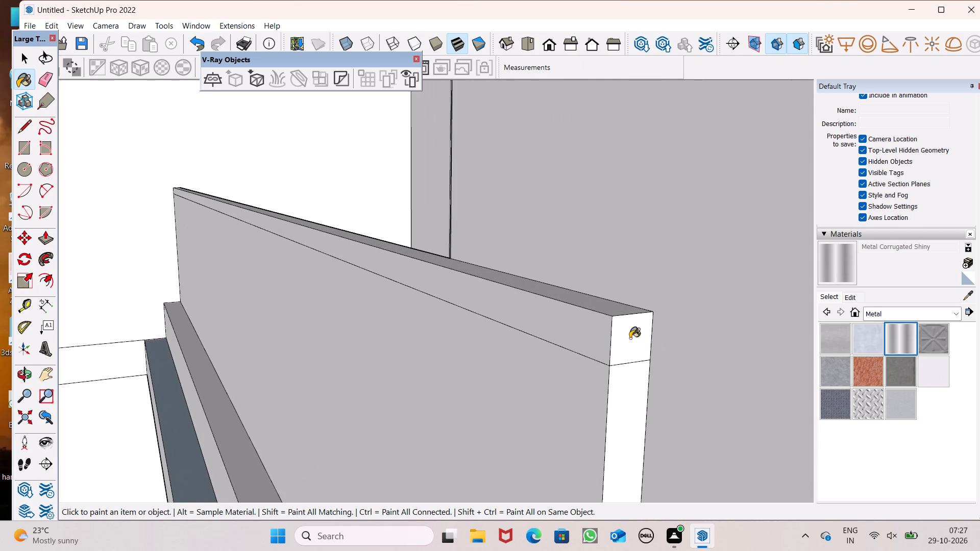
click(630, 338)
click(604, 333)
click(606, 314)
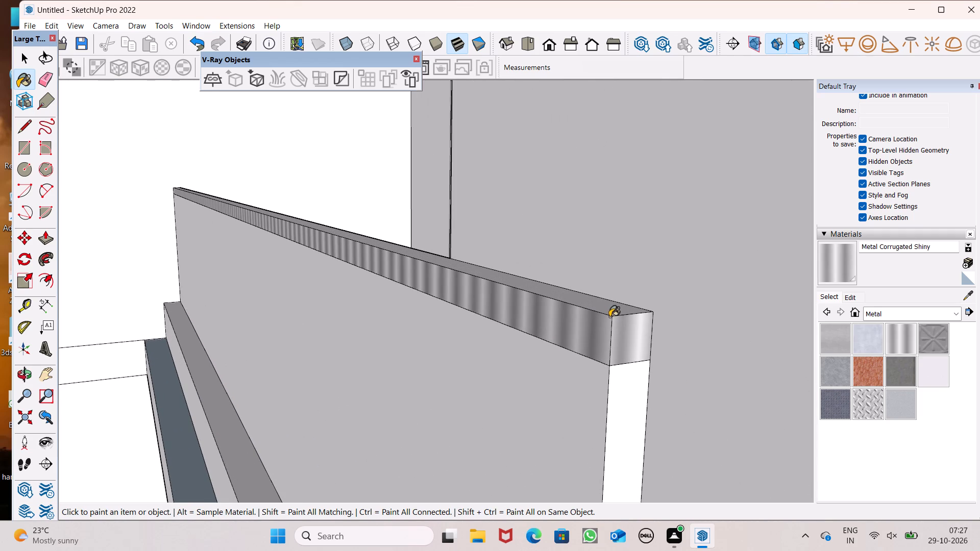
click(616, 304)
Paint the end, front, top and rear faces of the lower balcony parapet's cap with Metal Seamed.
click(892, 365)
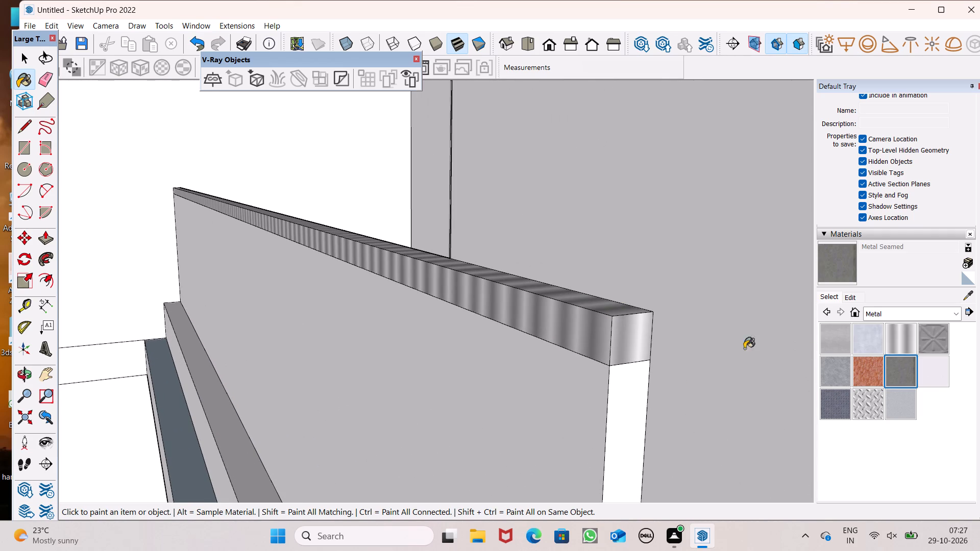
drag(645, 336, 640, 335)
click(604, 326)
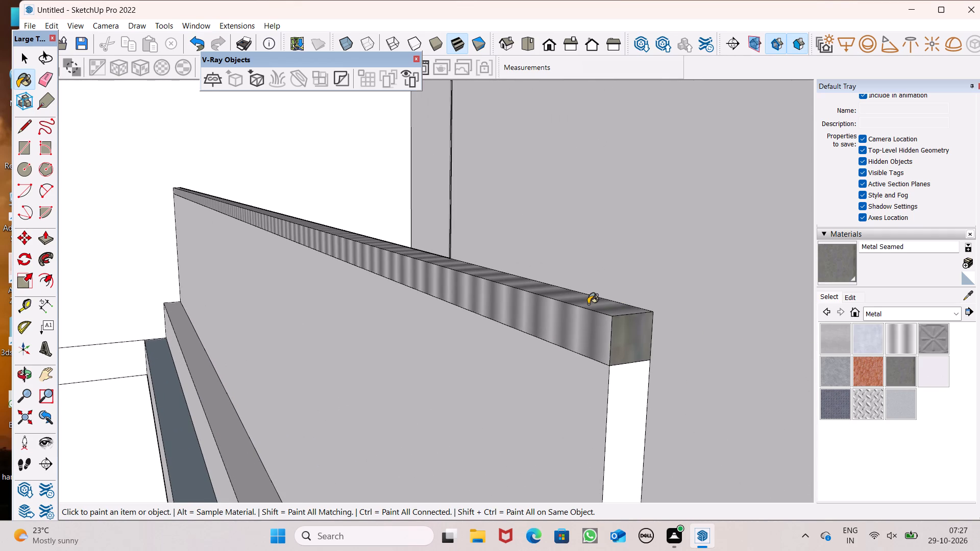
click(588, 304)
middle_drag(618, 314, 864, 395)
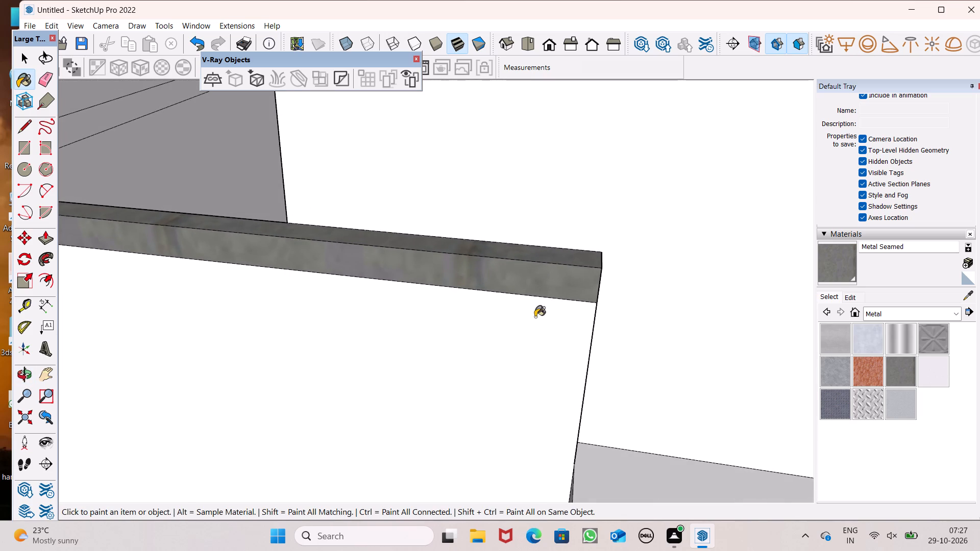
scroll(529, 292, down, 7)
scroll(468, 251, down, 13)
scroll(426, 260, down, 5)
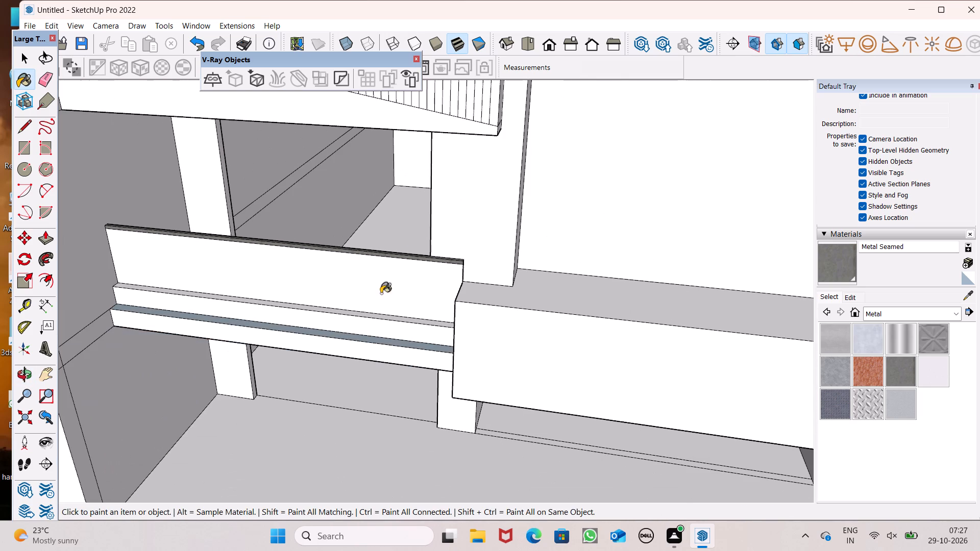
middle_drag(352, 312, 630, 323)
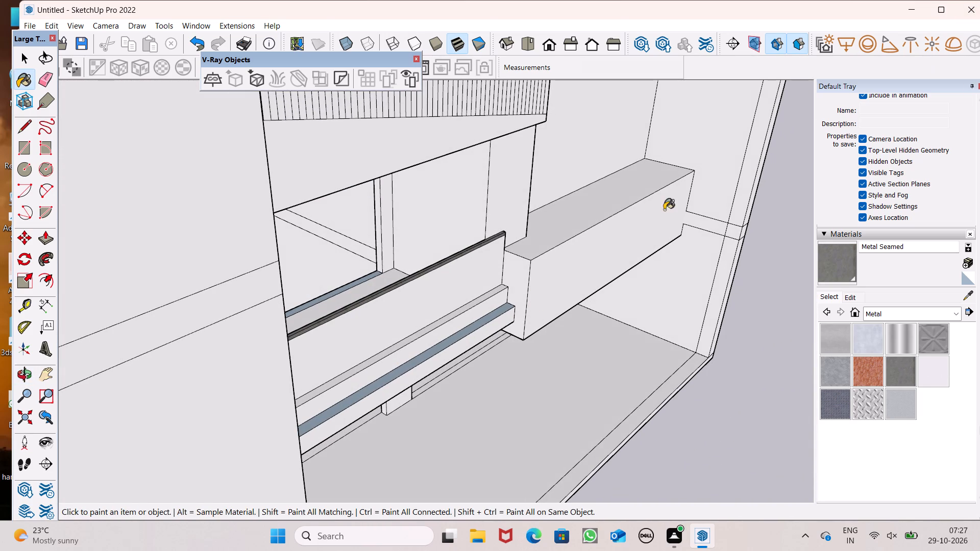
scroll(438, 279, up, 9)
scroll(381, 265, up, 7)
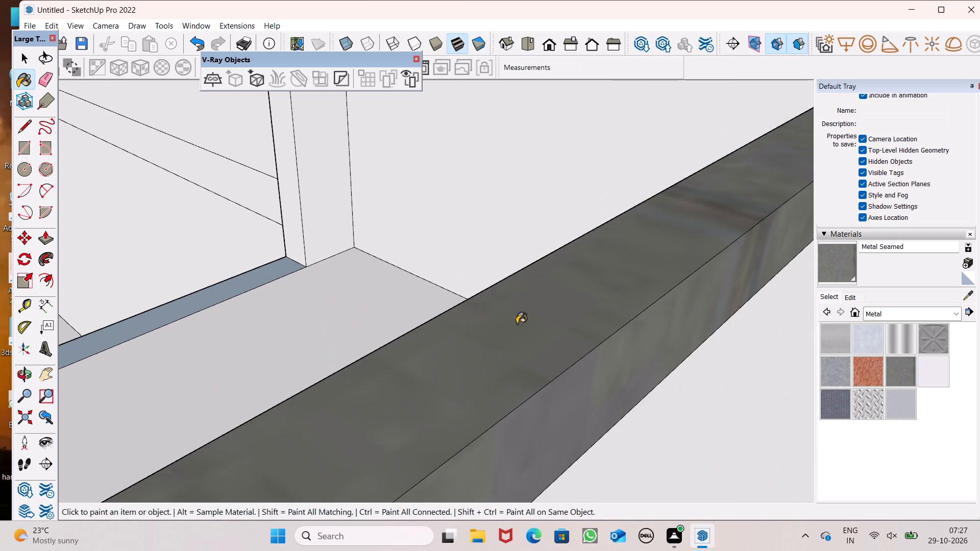
middle_drag(517, 323, 744, 218)
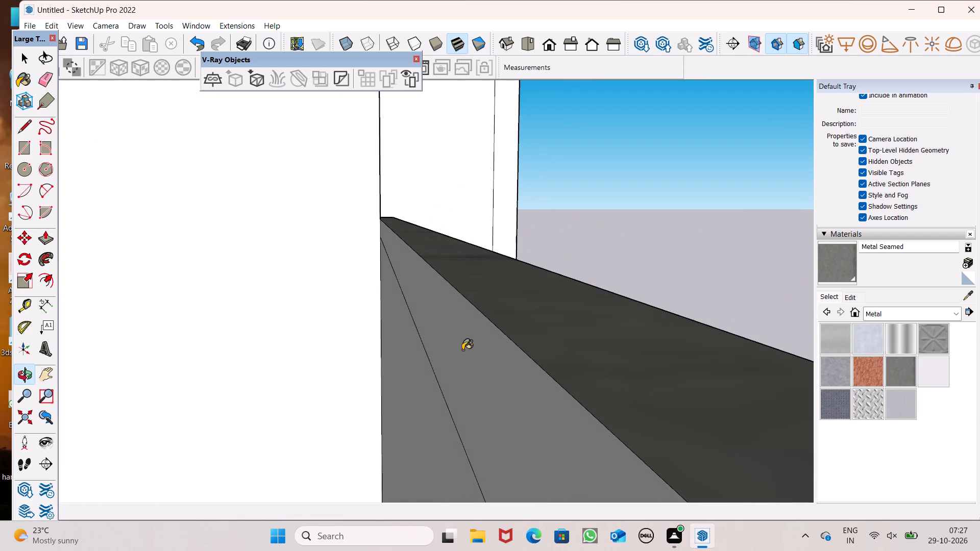
click(462, 349)
scroll(520, 377, up, 1)
middle_drag(520, 377, 553, 375)
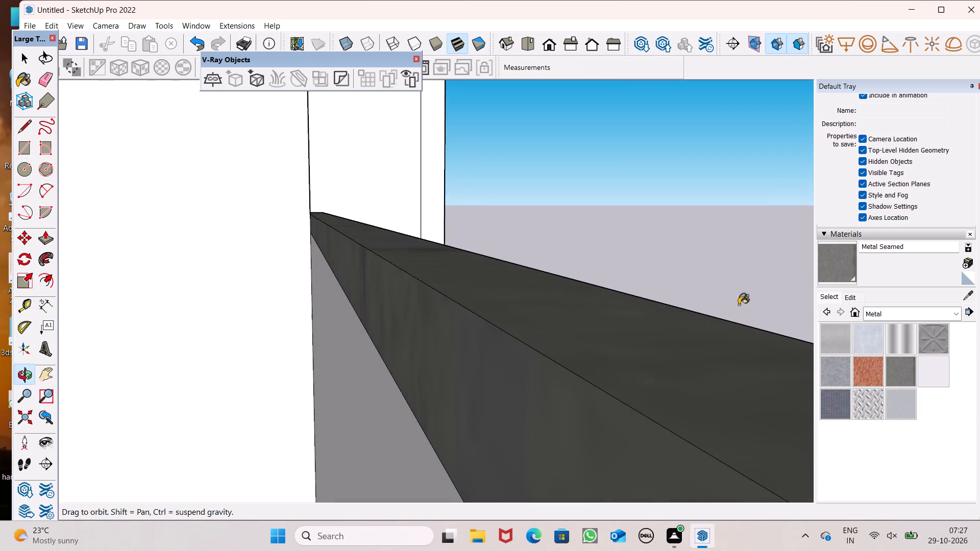
Paint the rear and front faces of the lower balcony parapet below the cap with Translucent Glass Gray from Glass and Mirrors.
click(900, 315)
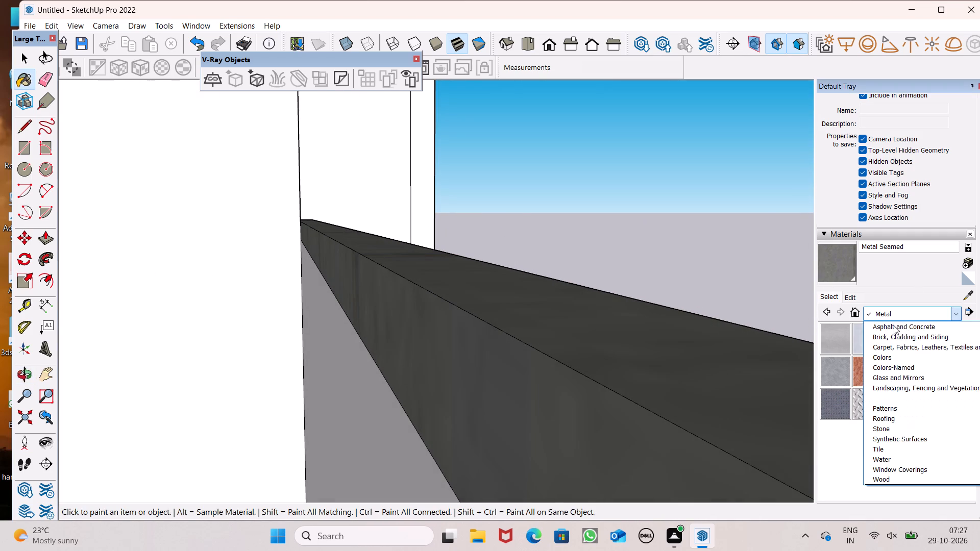
click(887, 376)
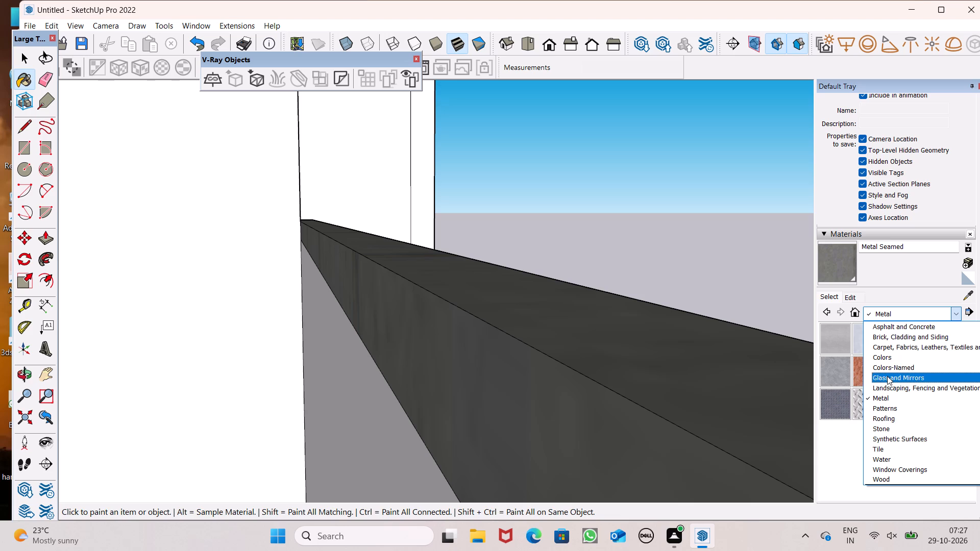
click(932, 380)
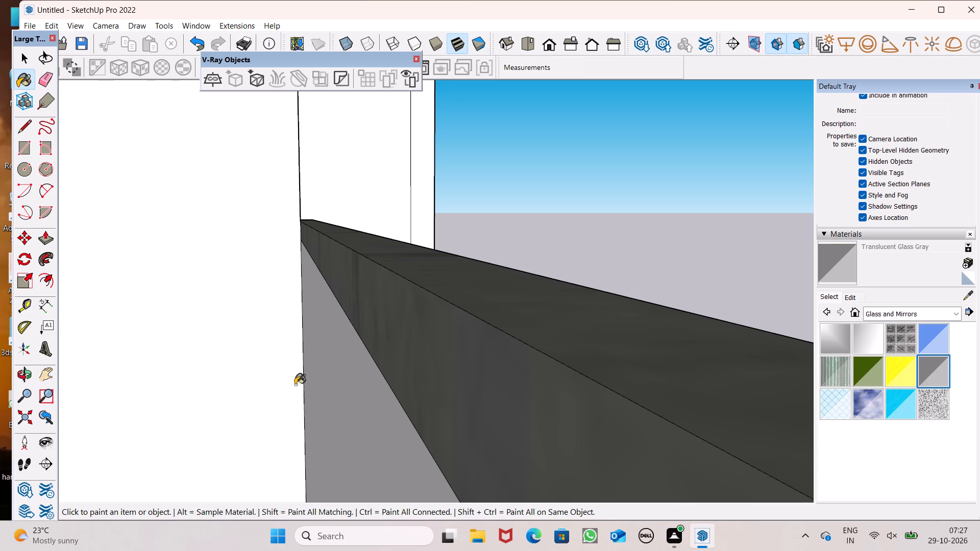
click(338, 387)
middle_drag(435, 412, 148, 362)
scroll(144, 373, up, 1)
scroll(325, 270, down, 3)
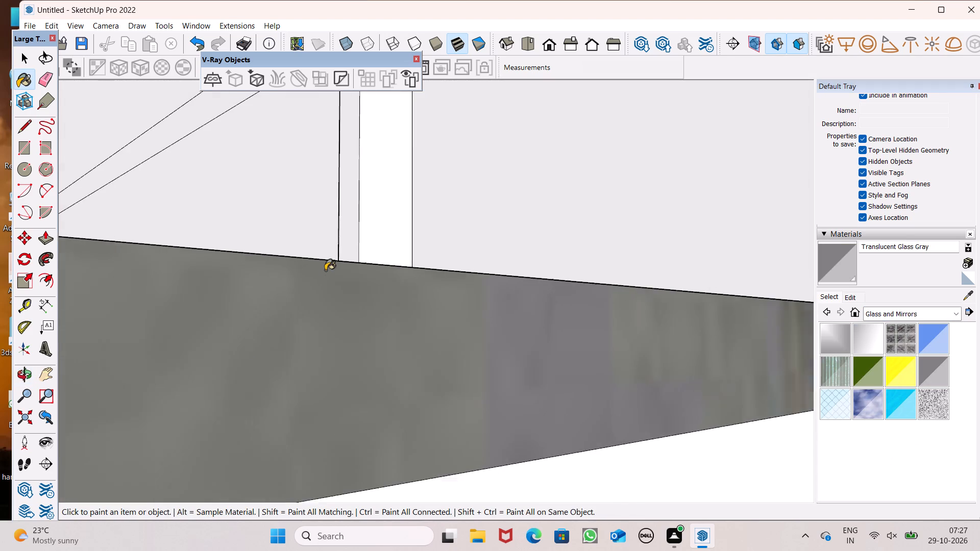
scroll(325, 270, down, 5)
scroll(323, 229, down, 15)
middle_drag(455, 281, 347, 341)
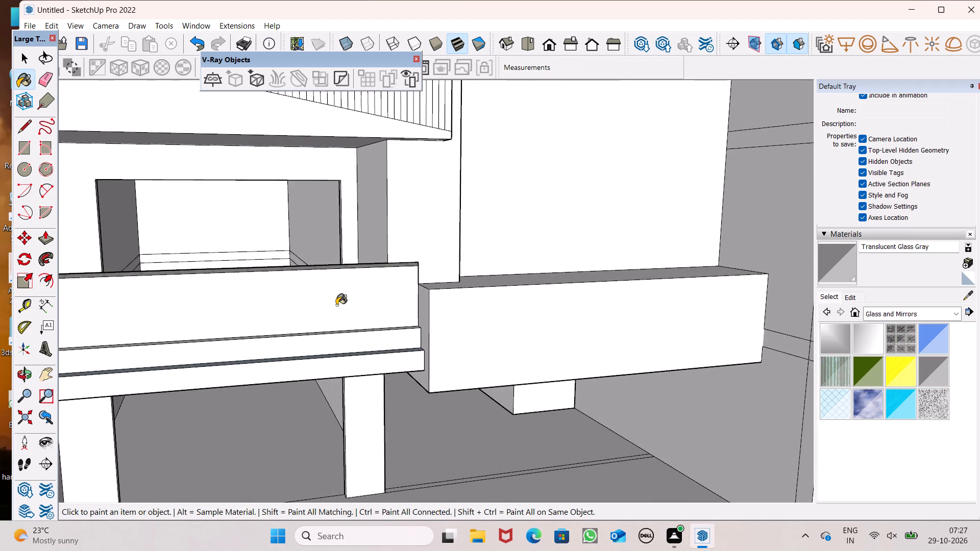
click(336, 305)
Leave the Paint Bucket and examine the glazed lower balcony parapet within the whole front facade.
scroll(402, 215, down, 5)
middle_drag(458, 169, 341, 238)
scroll(304, 278, down, 1)
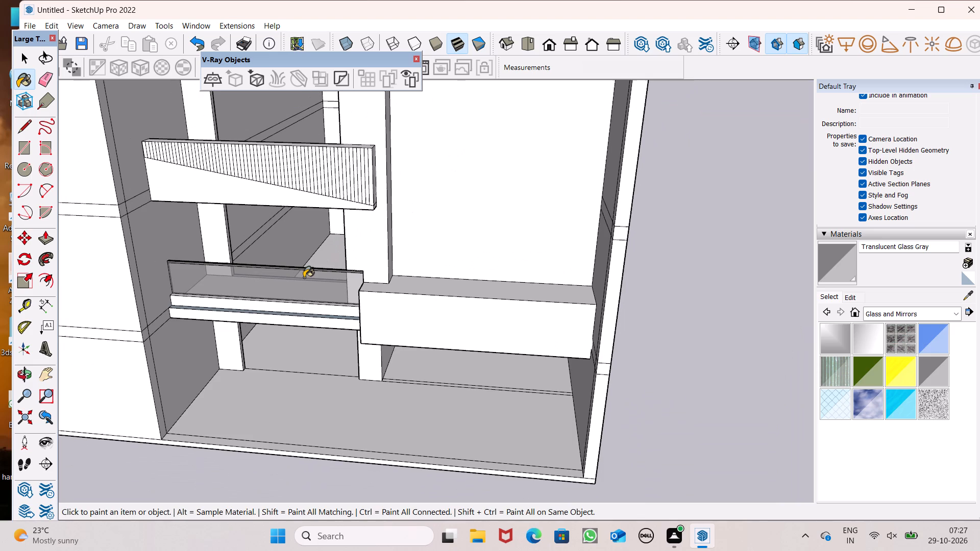
scroll(664, 274, down, 6)
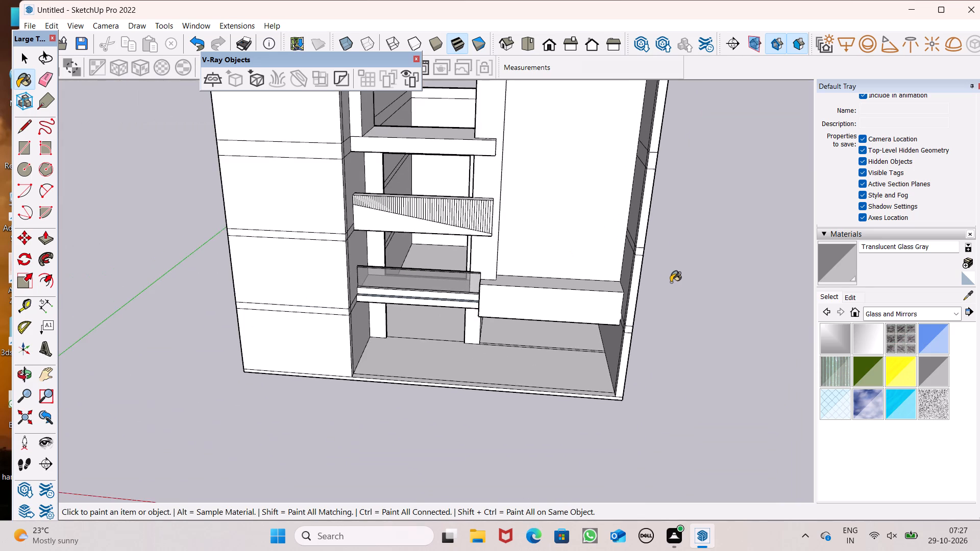
middle_drag(685, 296, 680, 274)
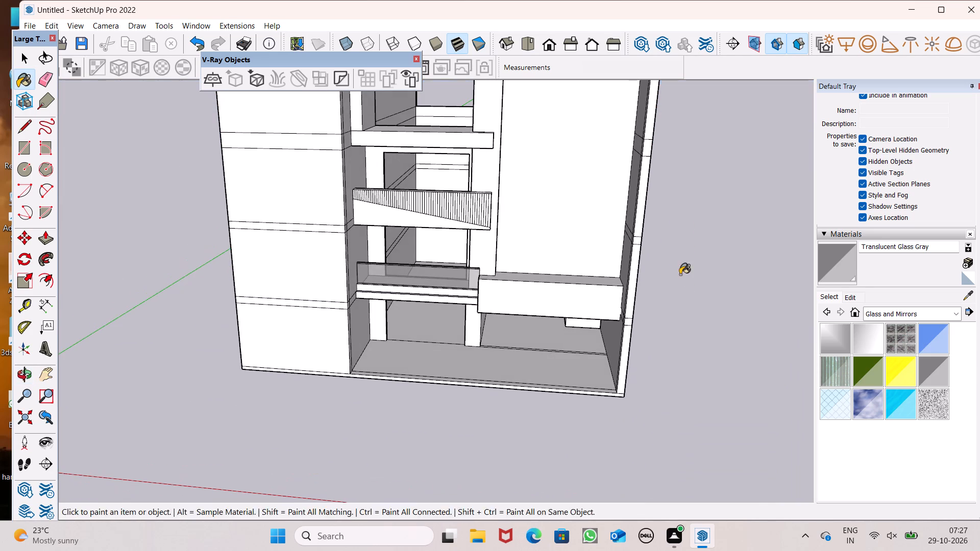
key(space)
scroll(674, 295, down, 6)
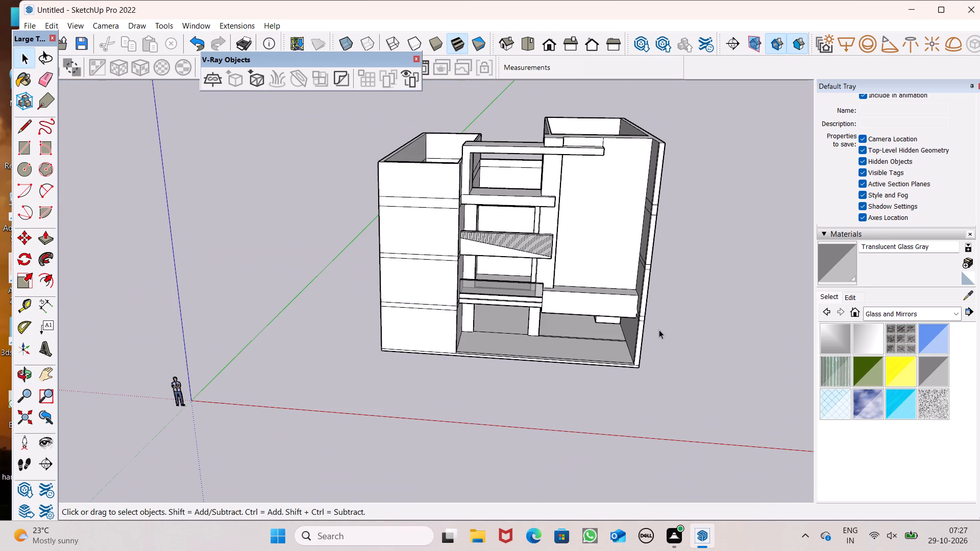
scroll(595, 302, down, 2)
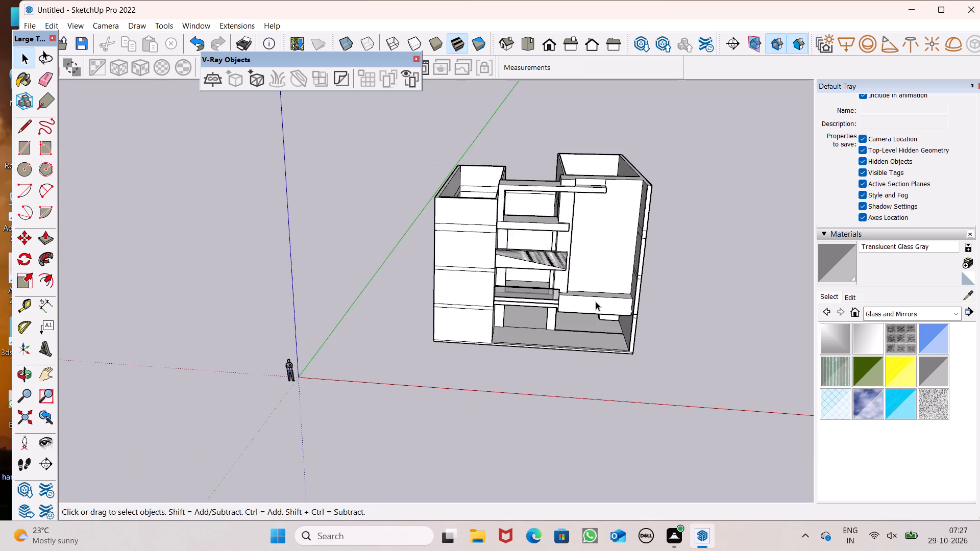
middle_drag(607, 296, 627, 334)
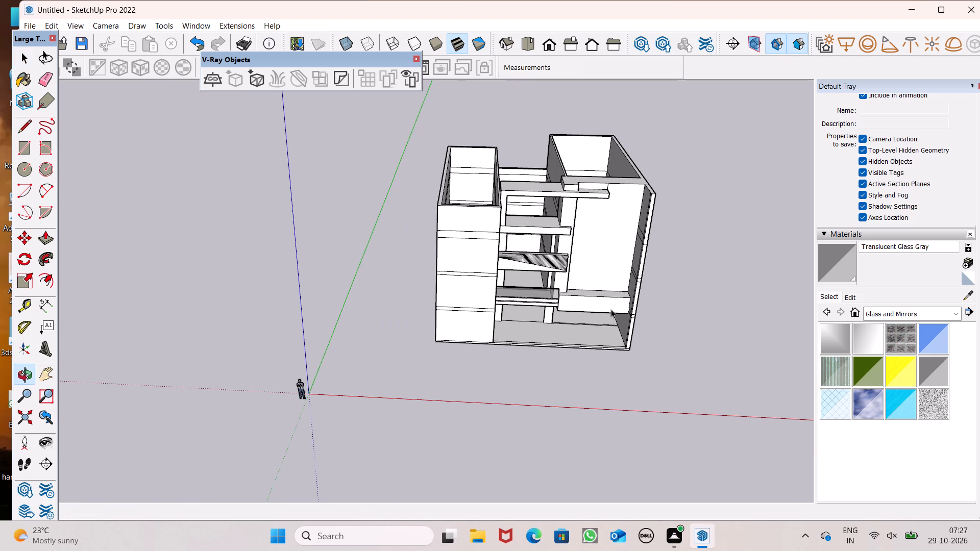
scroll(534, 266, down, 2)
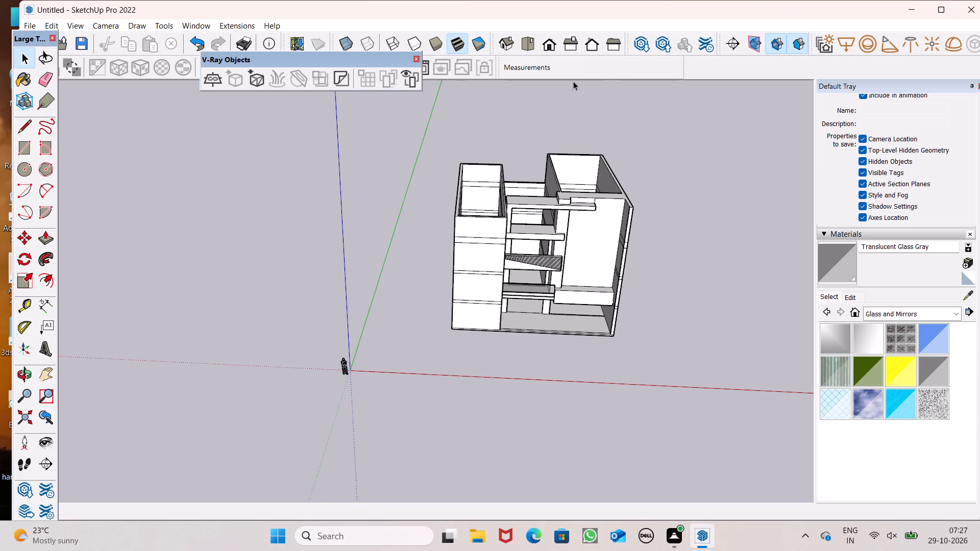
Examine the projecting box beside the glazed lower balcony from the front and from above.
scroll(655, 312, up, 7)
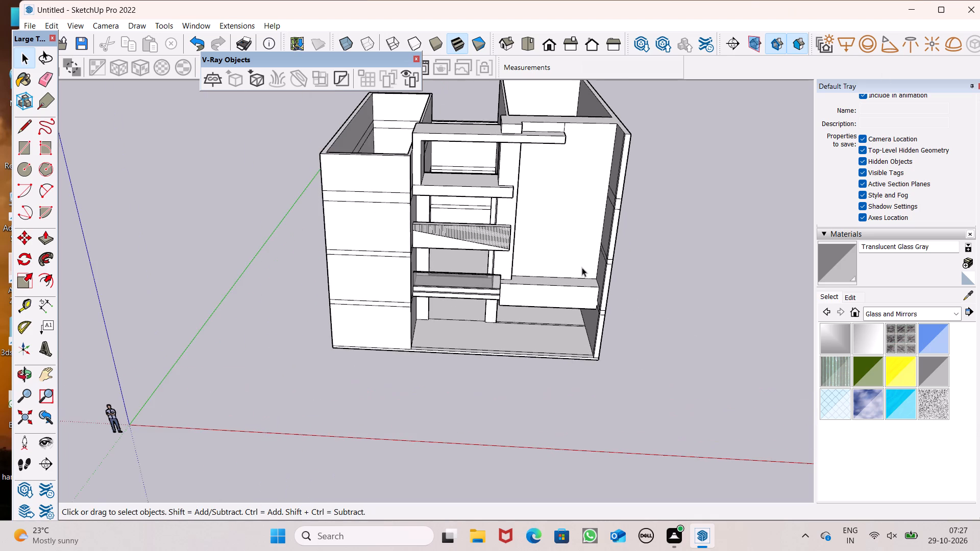
scroll(582, 274, up, 14)
middle_drag(641, 296, 650, 256)
scroll(640, 295, up, 1)
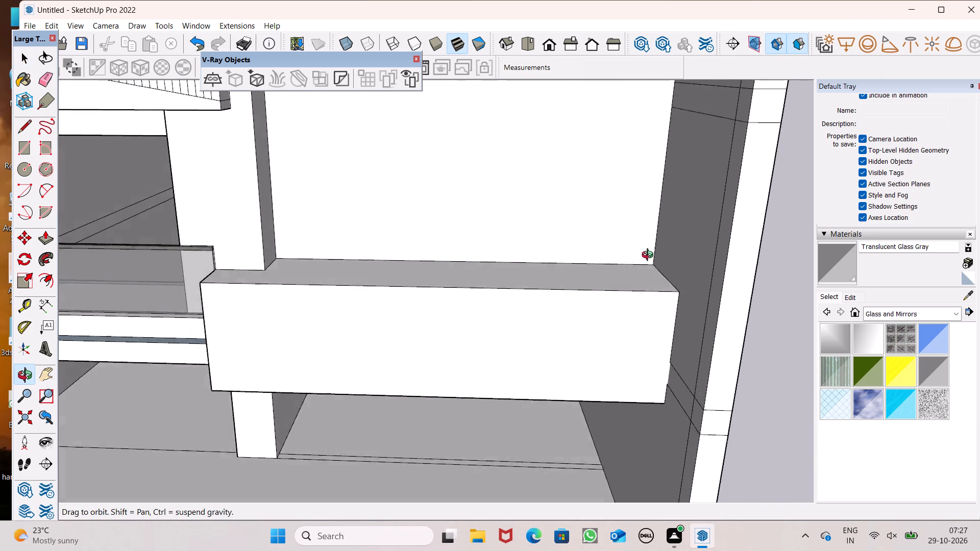
middle_drag(650, 256, 679, 235)
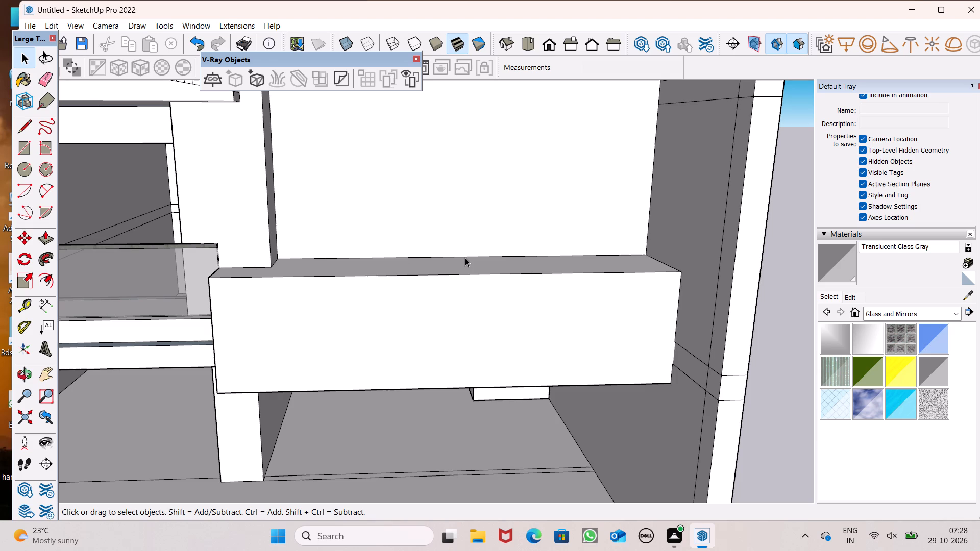
scroll(442, 287, down, 2)
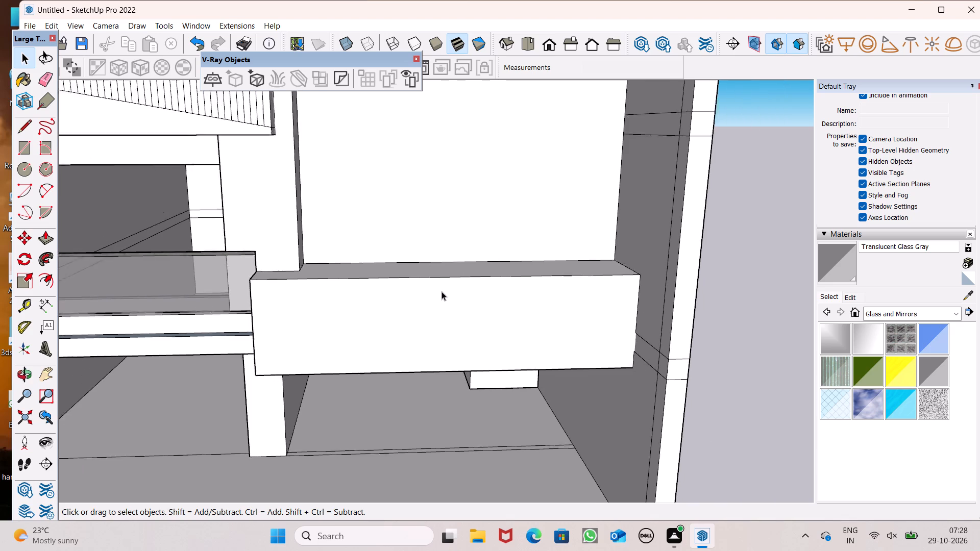
scroll(442, 291, down, 2)
scroll(449, 245, down, 5)
middle_drag(454, 250, 398, 383)
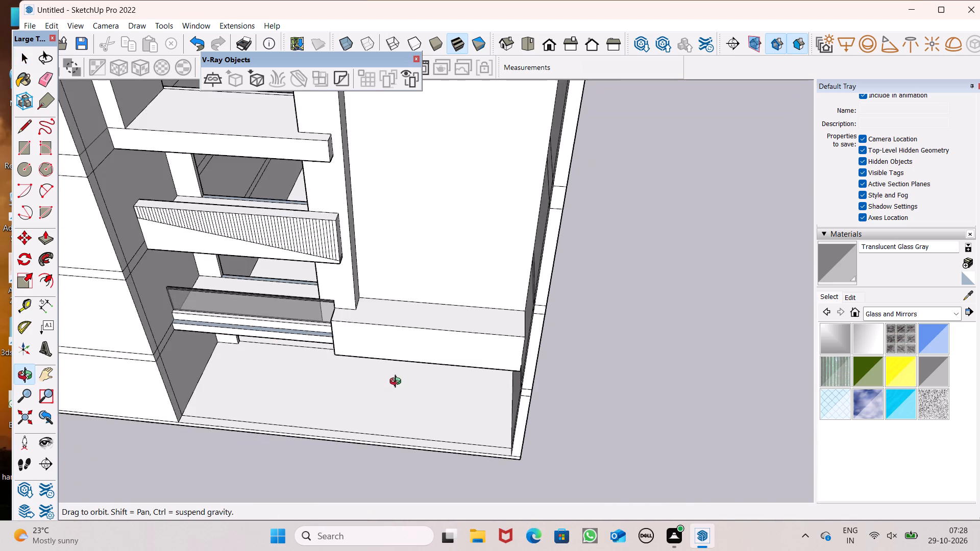
middle_drag(398, 383, 461, 381)
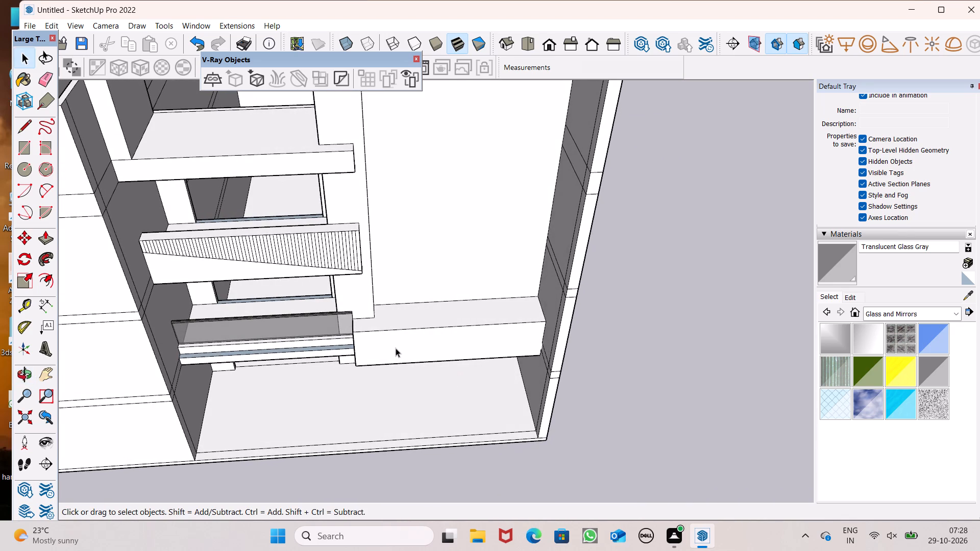
Draw a rectangular outline about 9' 7" long and 1' 2" deep on the projecting box's top face, along its front edge.
click(26, 127)
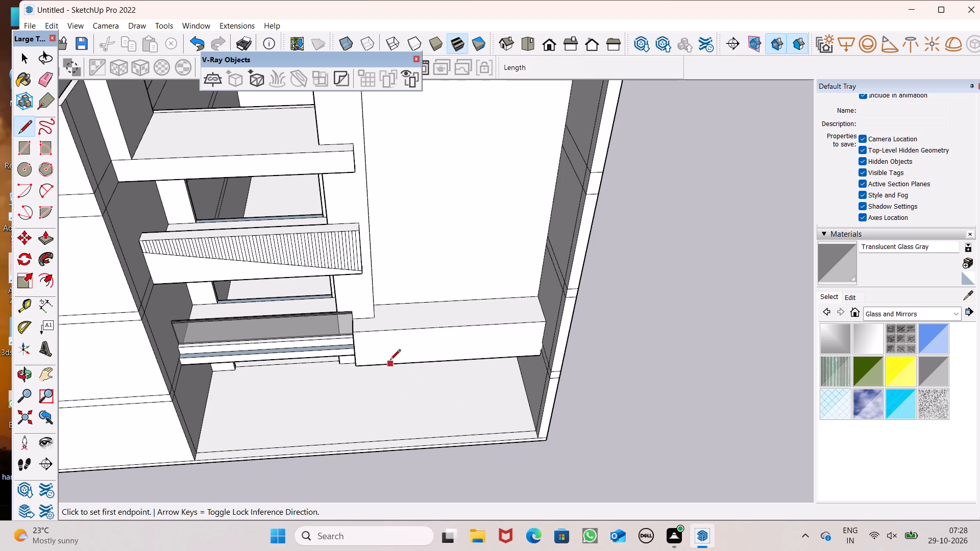
scroll(381, 323, up, 2)
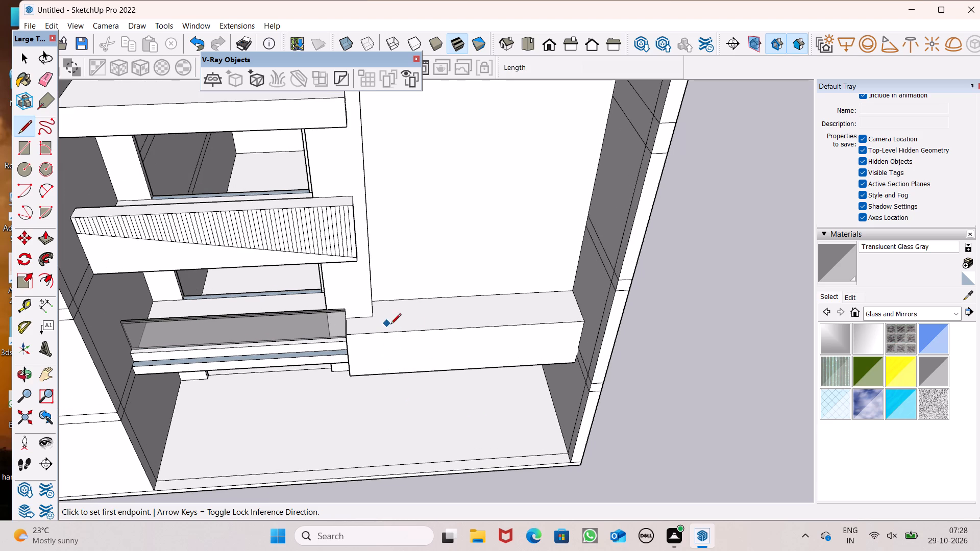
middle_drag(422, 345, 420, 377)
scroll(406, 377, up, 6)
scroll(397, 343, down, 5)
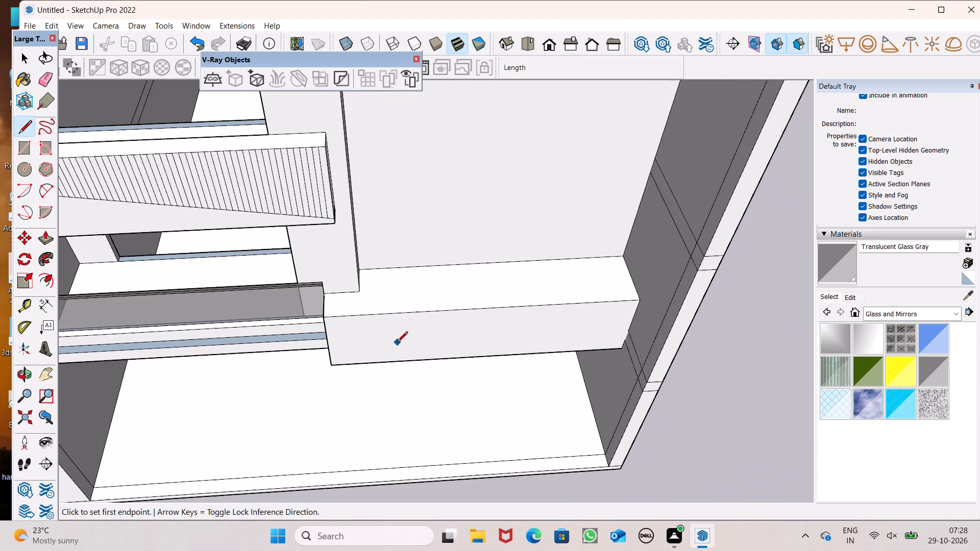
middle_drag(404, 340, 397, 372)
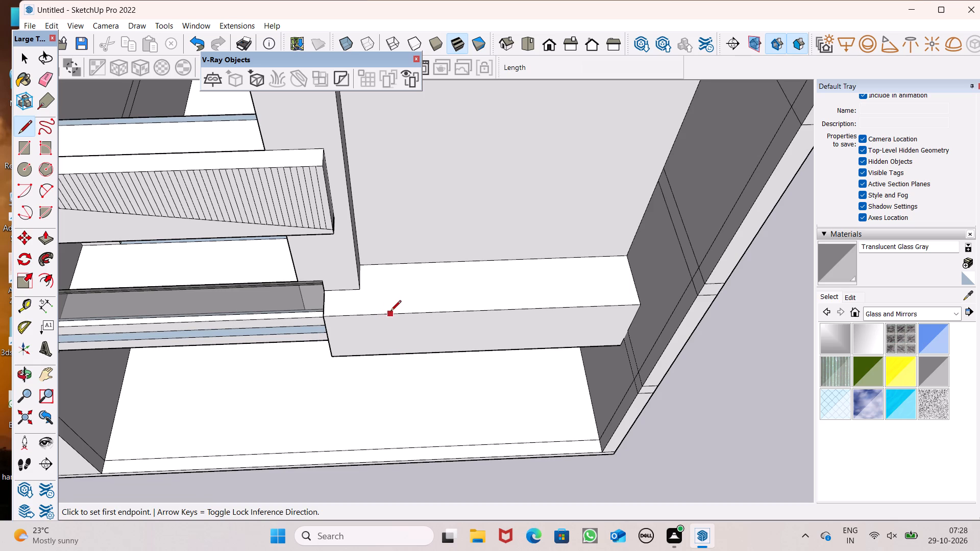
click(390, 311)
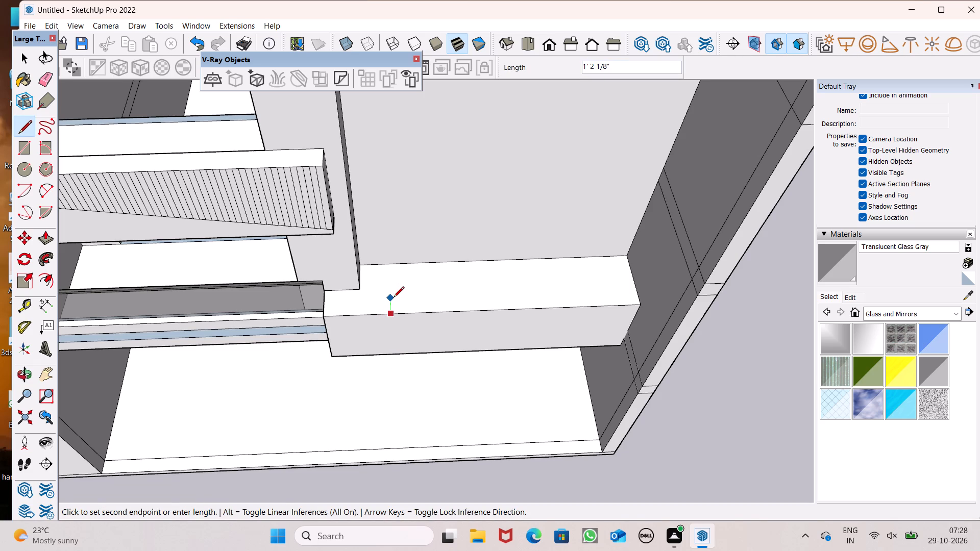
click(394, 297)
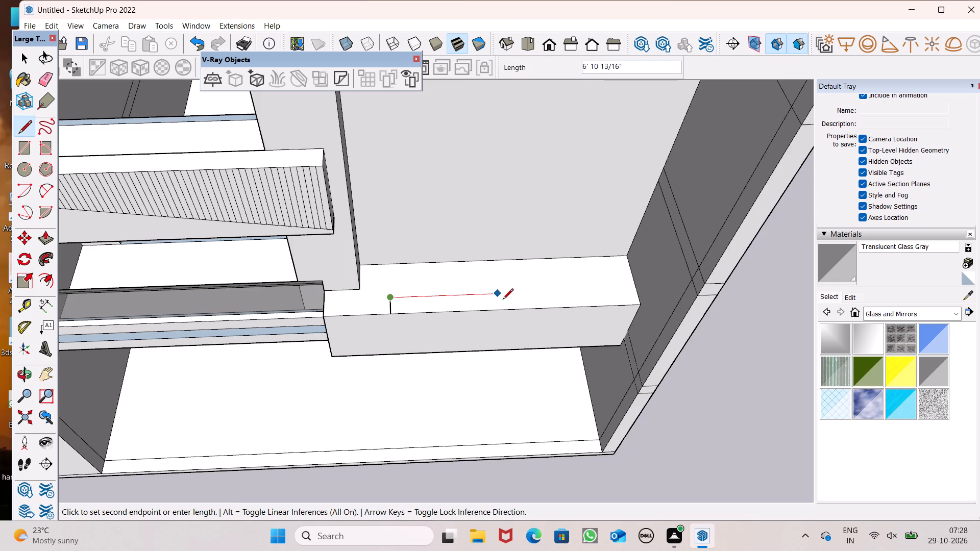
click(543, 296)
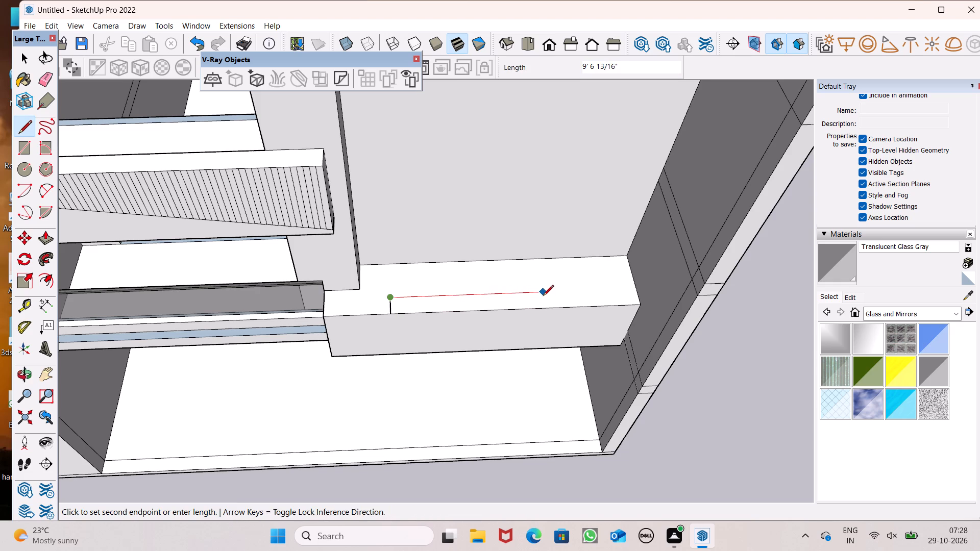
middle_drag(548, 318, 559, 247)
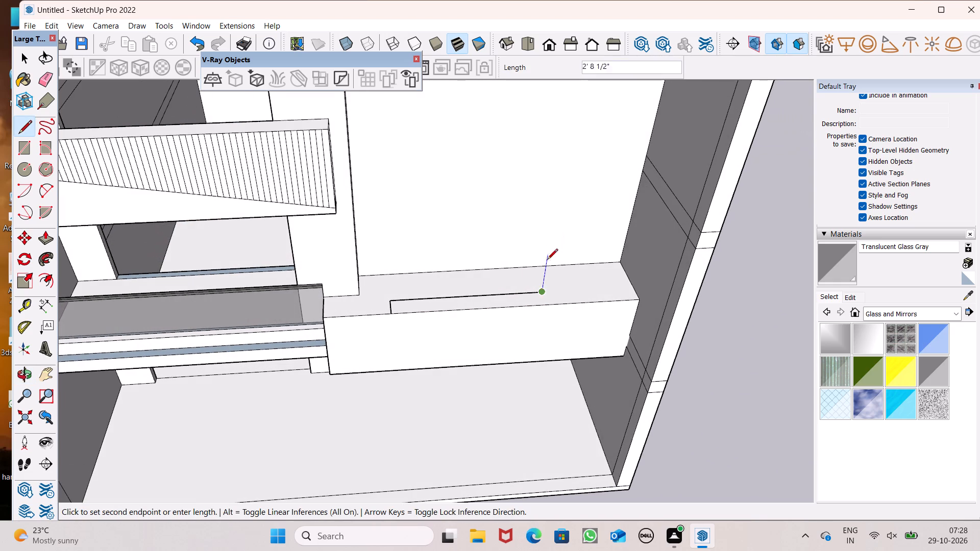
scroll(540, 305, up, 5)
middle_drag(550, 308, 549, 341)
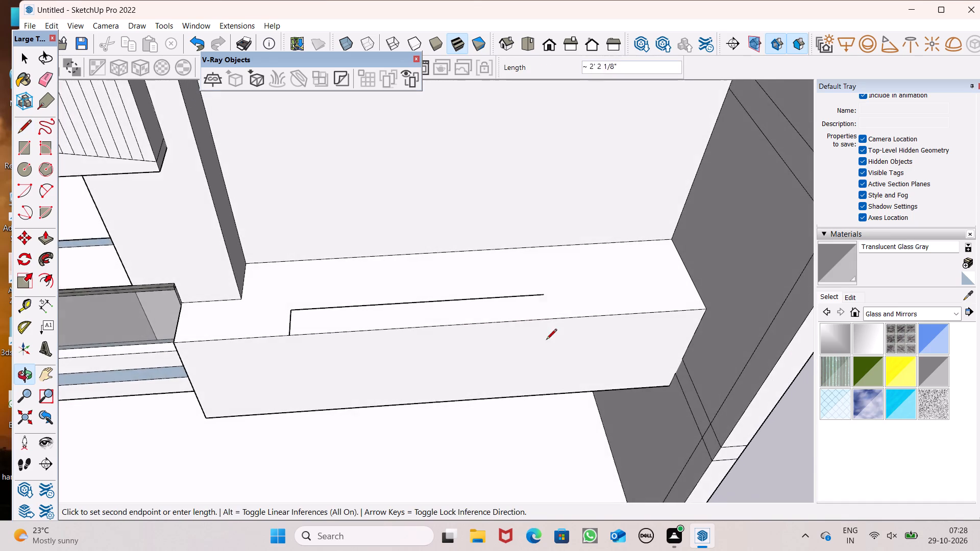
scroll(547, 321, up, 4)
click(549, 318)
scroll(364, 309, down, 4)
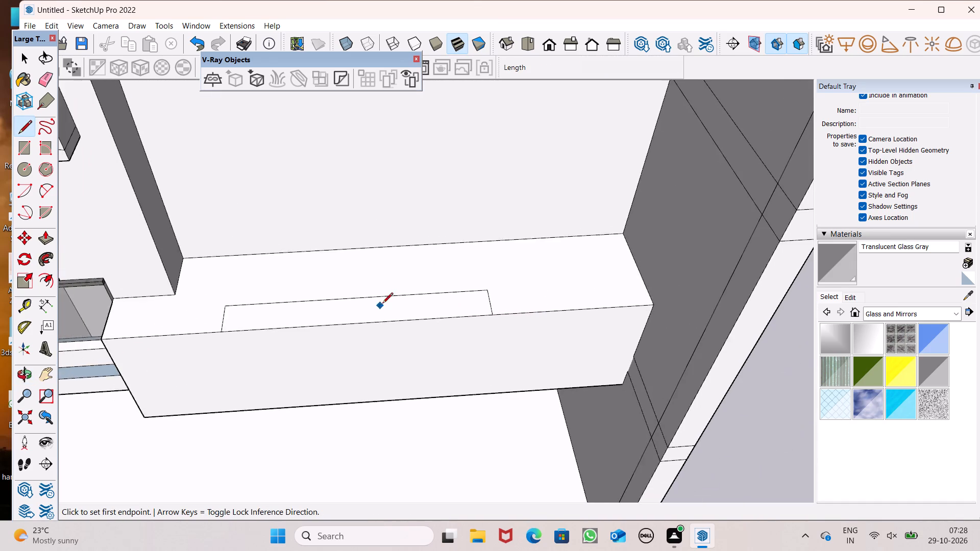
scroll(385, 301, down, 20)
middle_drag(378, 322, 394, 367)
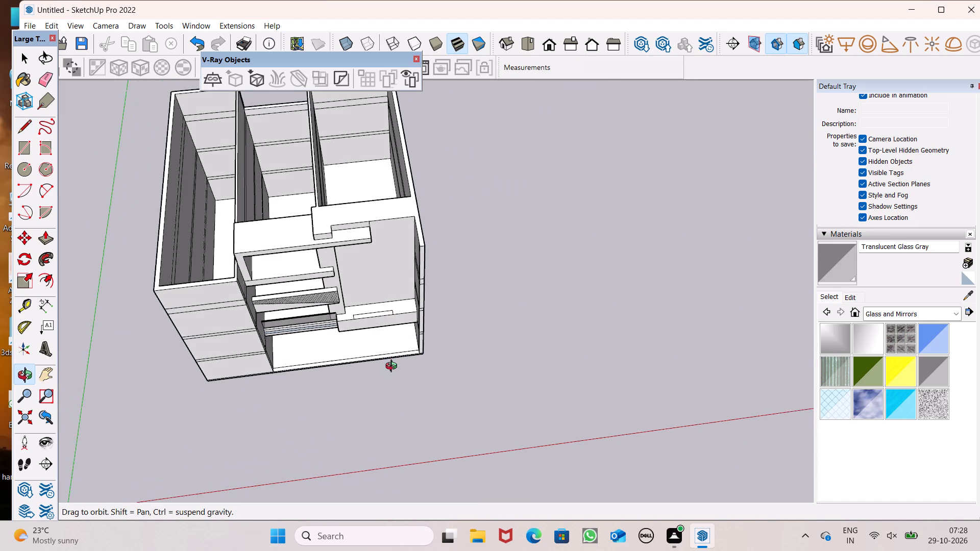
middle_drag(394, 367, 372, 150)
key(space)
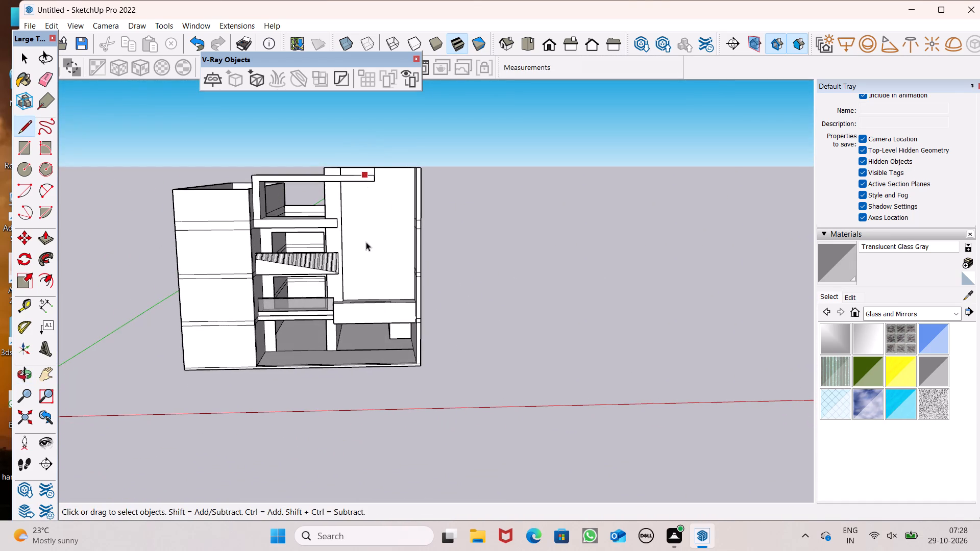
Push/Pull the new rectangle on the projecting box's top face upward by about 1' 4".
middle_drag(376, 296, 380, 274)
scroll(382, 280, up, 1)
scroll(369, 345, down, 3)
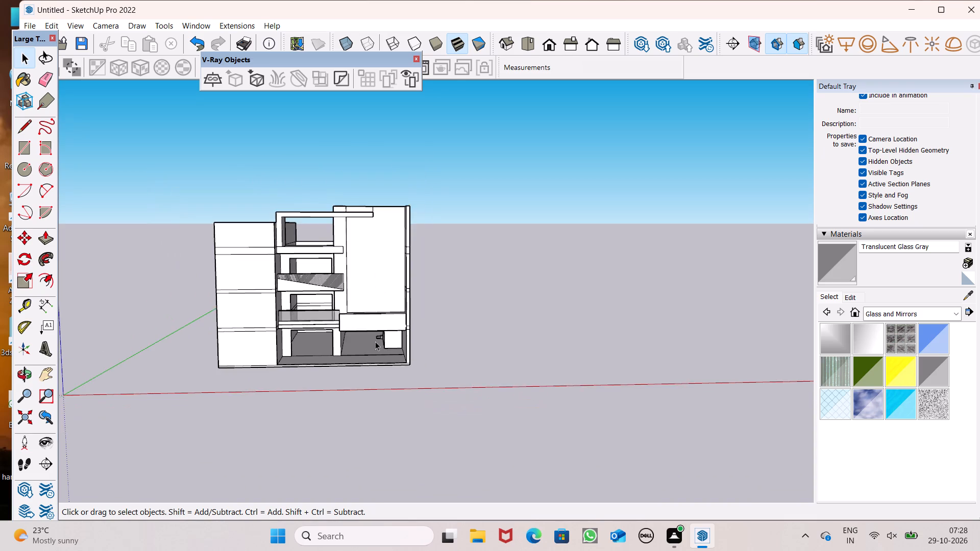
middle_drag(375, 341, 438, 433)
scroll(413, 300, up, 7)
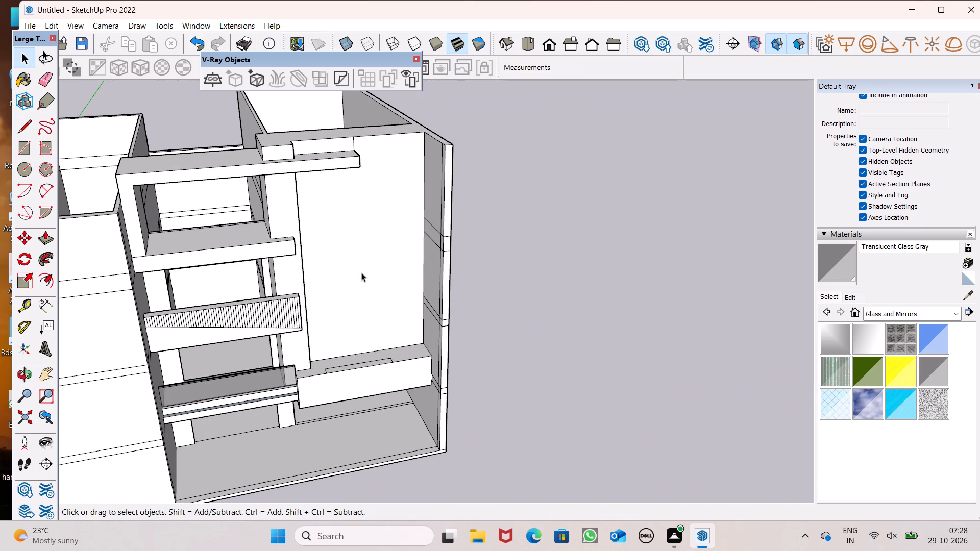
click(42, 243)
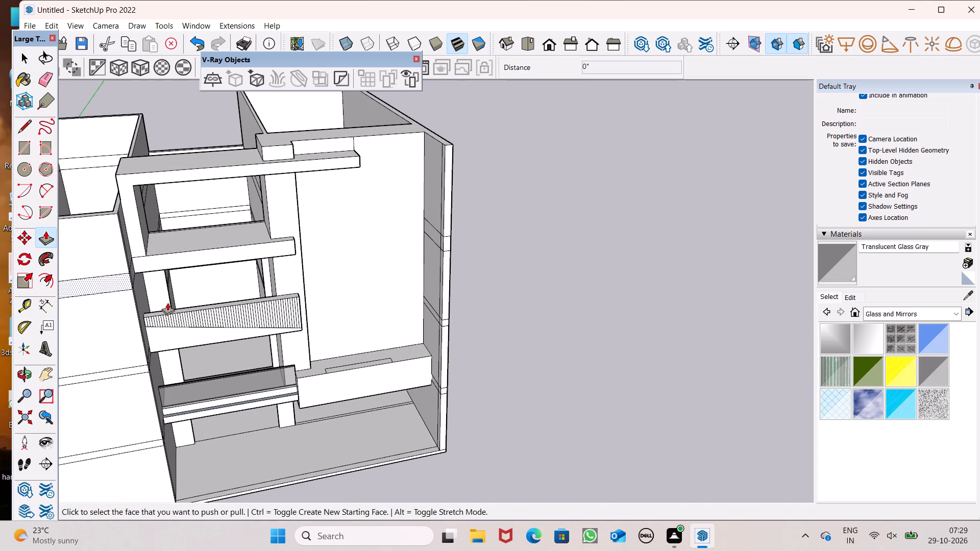
scroll(255, 348, up, 6)
drag(409, 386, 407, 384)
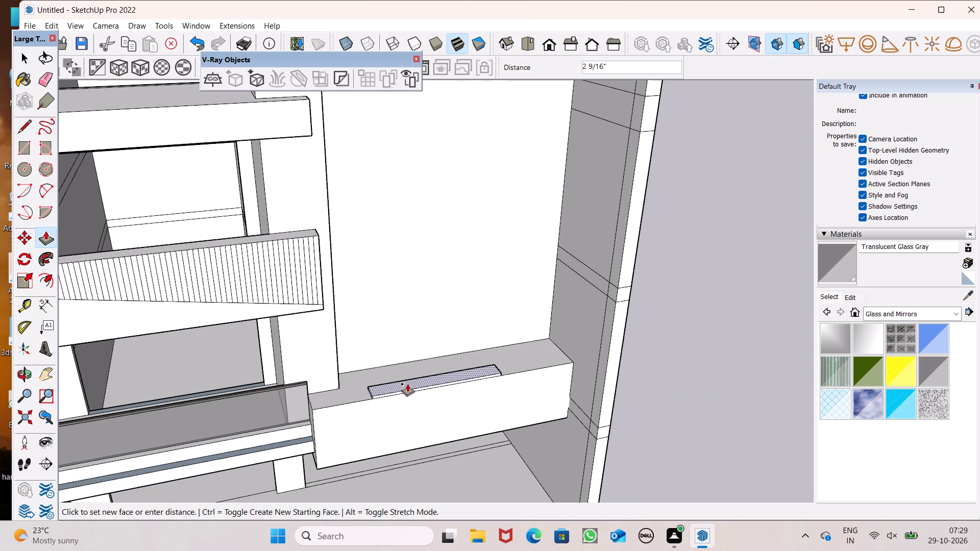
drag(407, 384, 406, 367)
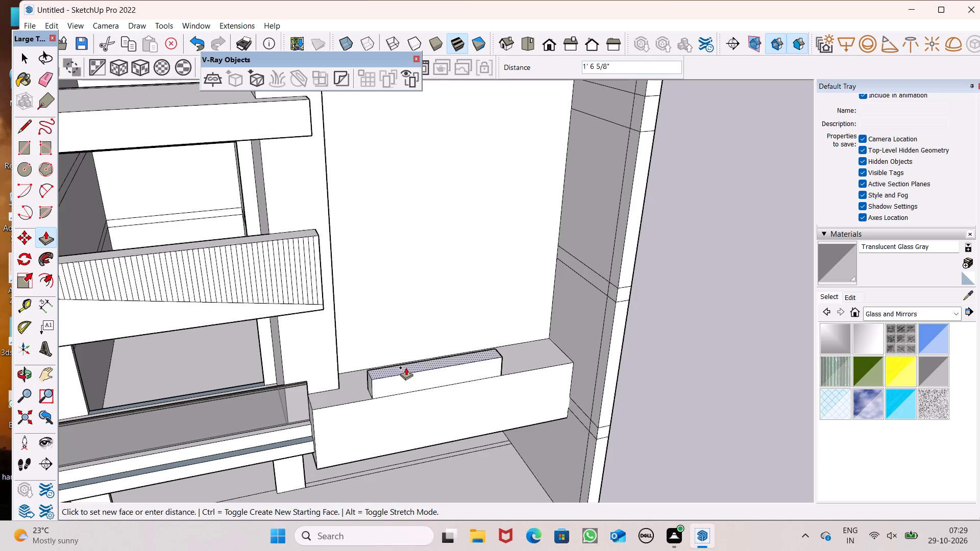
drag(406, 367, 405, 370)
Examine the raised block on the projecting box in relation to the whole front facade and balconies.
scroll(419, 327, down, 4)
middle_drag(513, 354, 367, 255)
scroll(495, 319, down, 8)
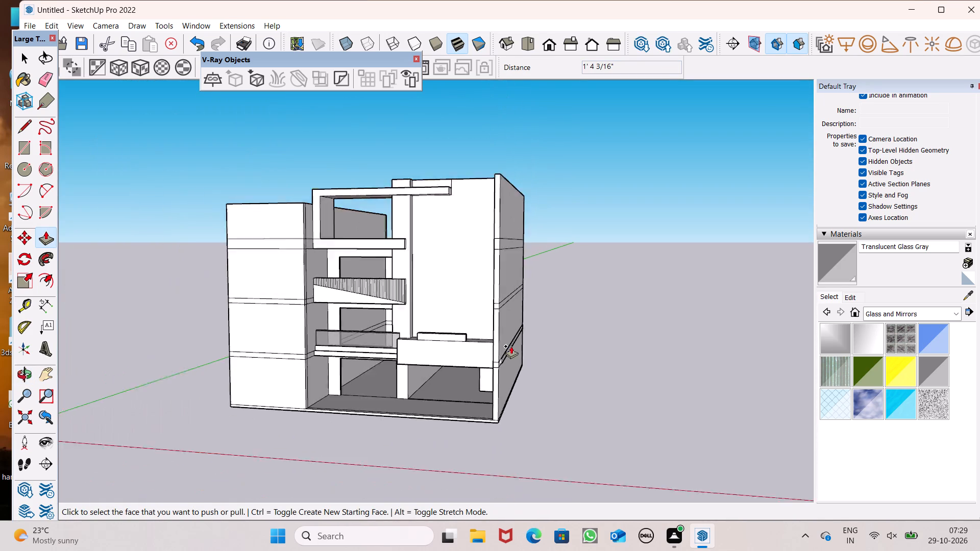
scroll(511, 346, down, 2)
middle_drag(546, 337, 541, 365)
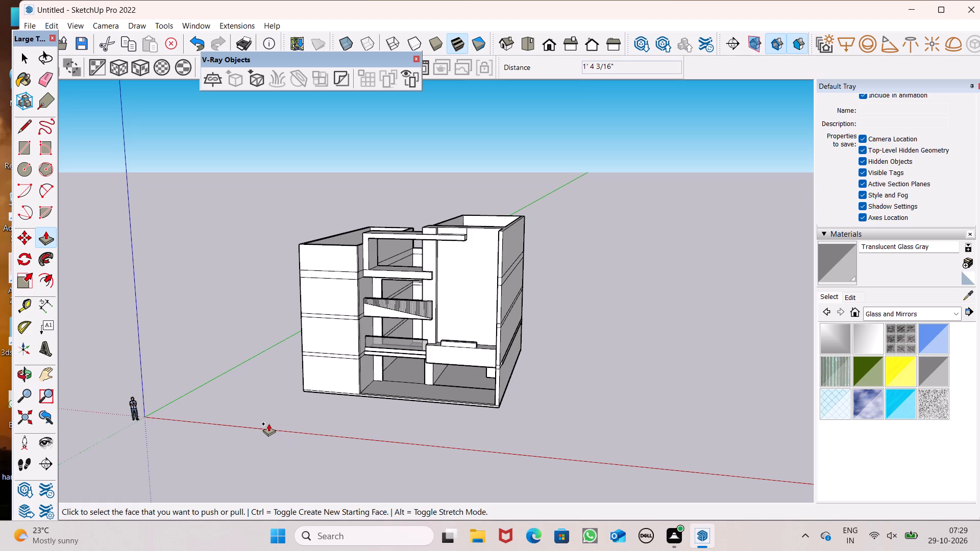
scroll(437, 345, up, 1)
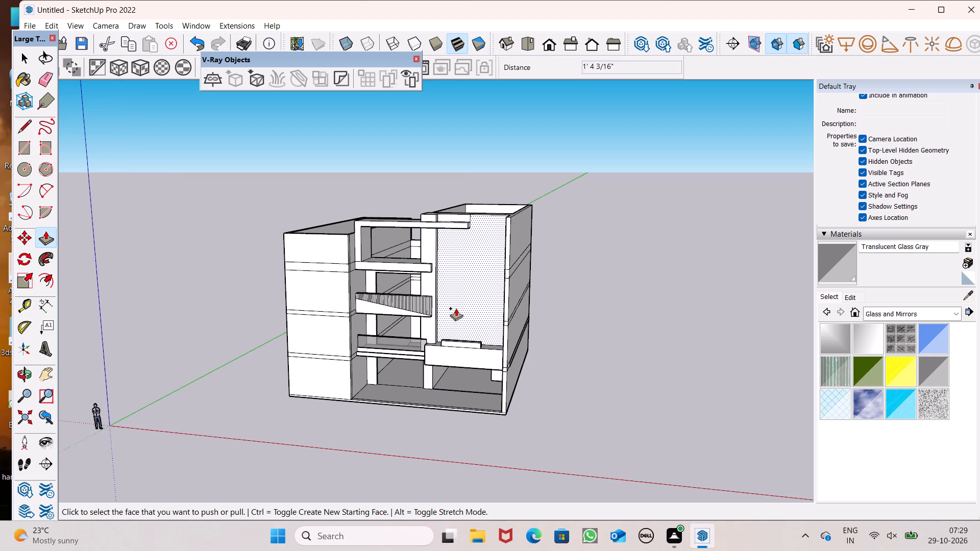
scroll(497, 303, up, 6)
scroll(472, 359, down, 4)
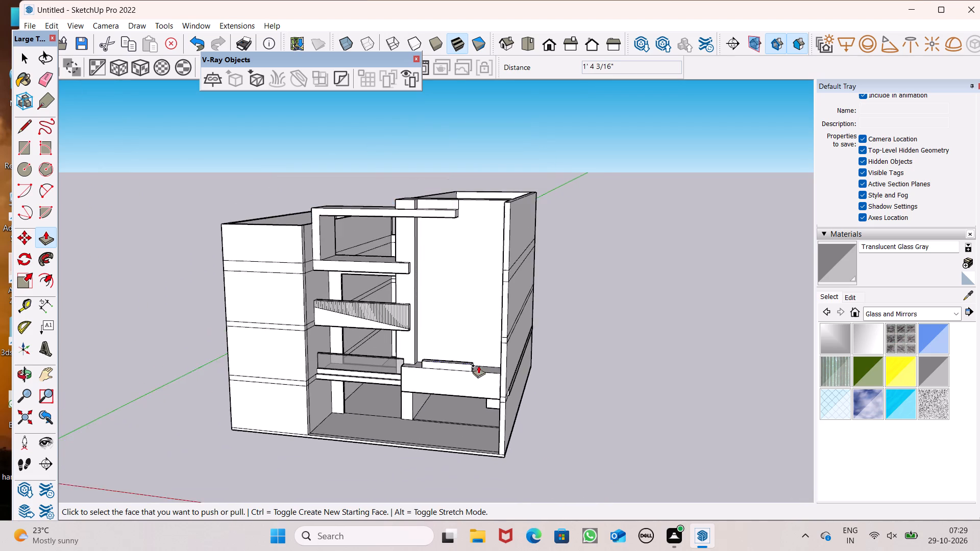
middle_drag(480, 366, 492, 407)
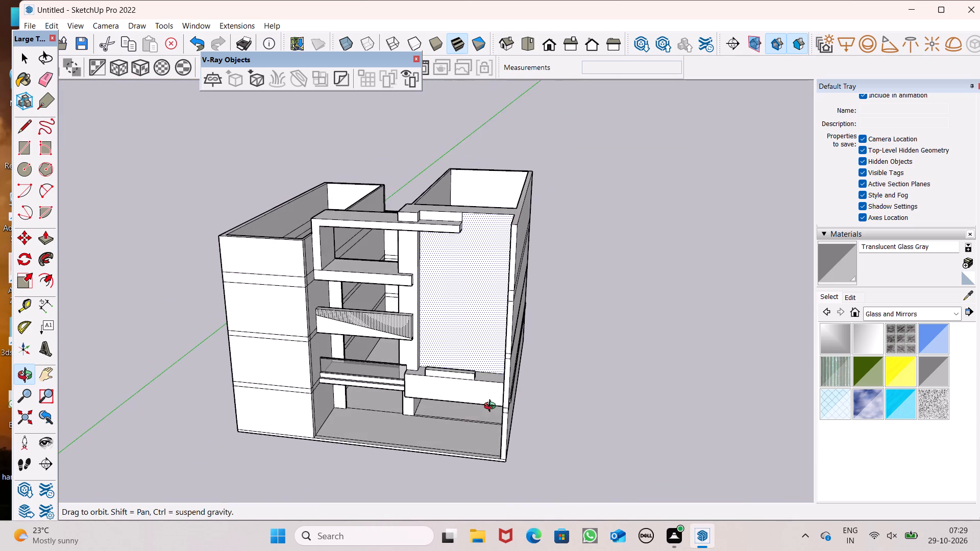
middle_drag(492, 407, 492, 406)
scroll(492, 386, up, 1)
middle_drag(463, 428, 505, 381)
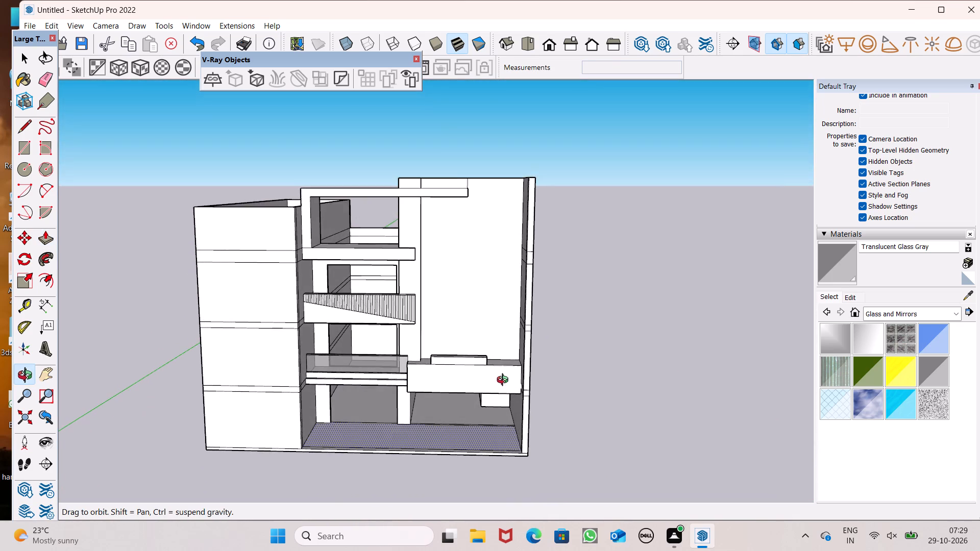
middle_drag(505, 381, 505, 381)
Push/Pull the raised block's front face outward about 1' so it overhangs the projecting box's front edge.
scroll(505, 360, up, 7)
scroll(448, 359, up, 5)
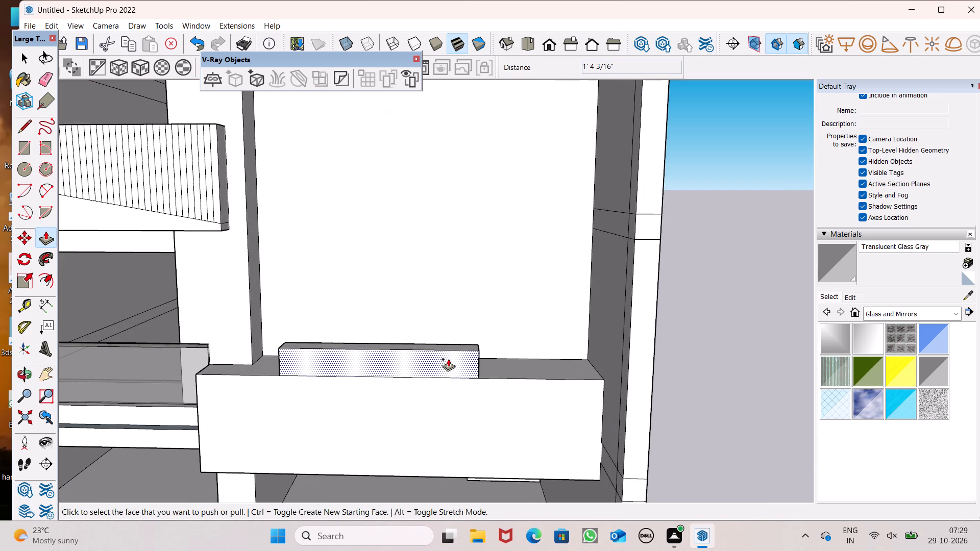
scroll(448, 359, up, 1)
middle_drag(446, 387, 375, 409)
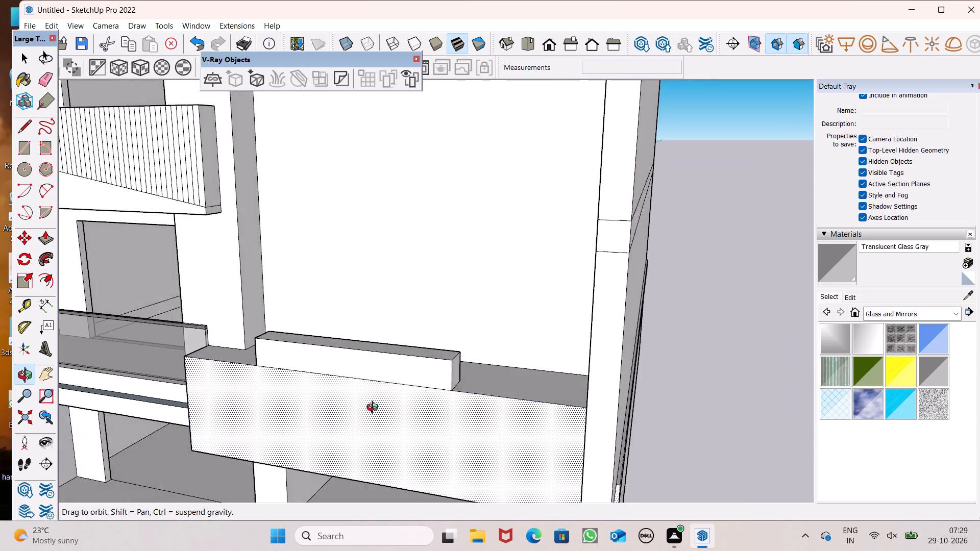
middle_drag(375, 409, 393, 422)
scroll(392, 422, up, 1)
drag(456, 379, 457, 392)
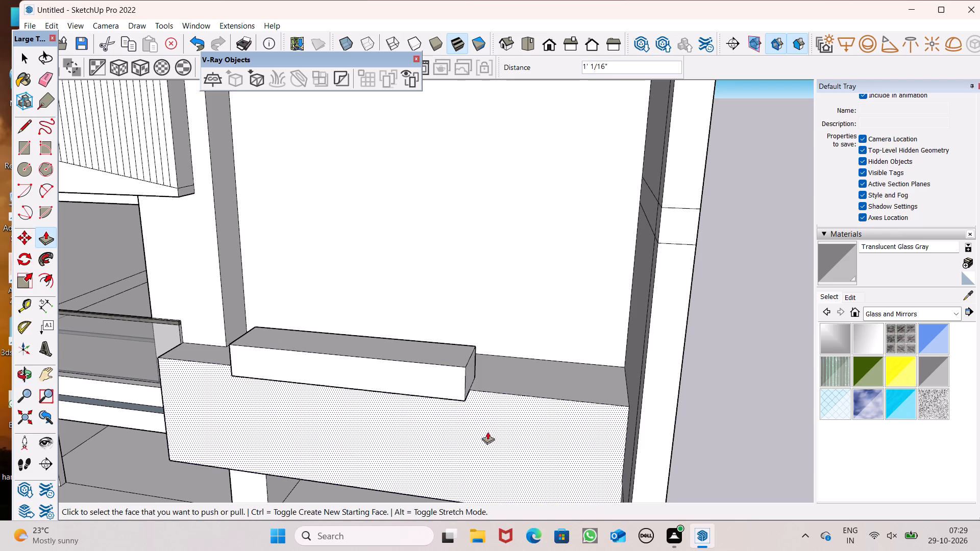
Push/Pull the raised block's end face nearest the side wall outward by about 4 5/16", and check the block from the front and below.
middle_drag(484, 425, 383, 417)
drag(390, 377, 398, 376)
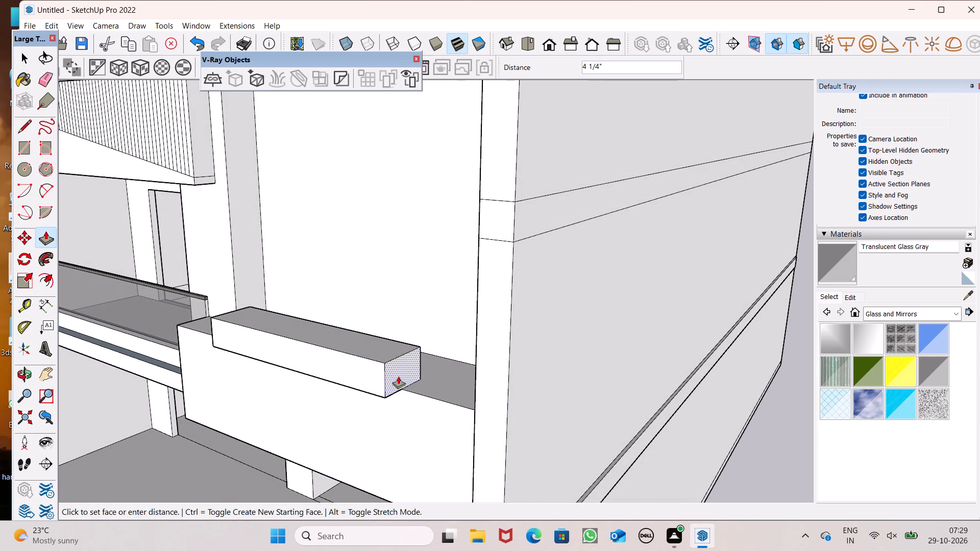
drag(398, 376, 398, 377)
scroll(389, 393, down, 2)
middle_drag(393, 397, 547, 316)
middle_click(547, 316)
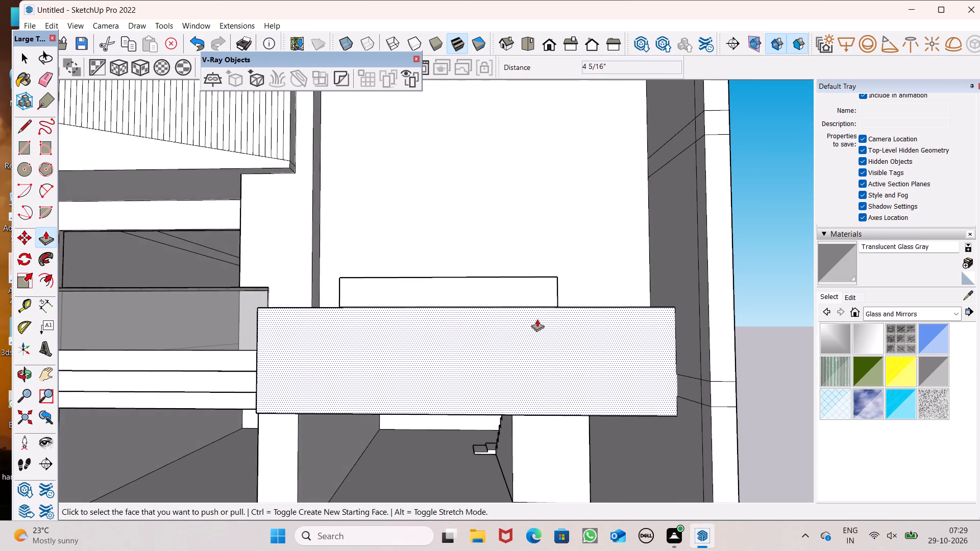
scroll(538, 321, up, 1)
middle_drag(538, 321, 589, 275)
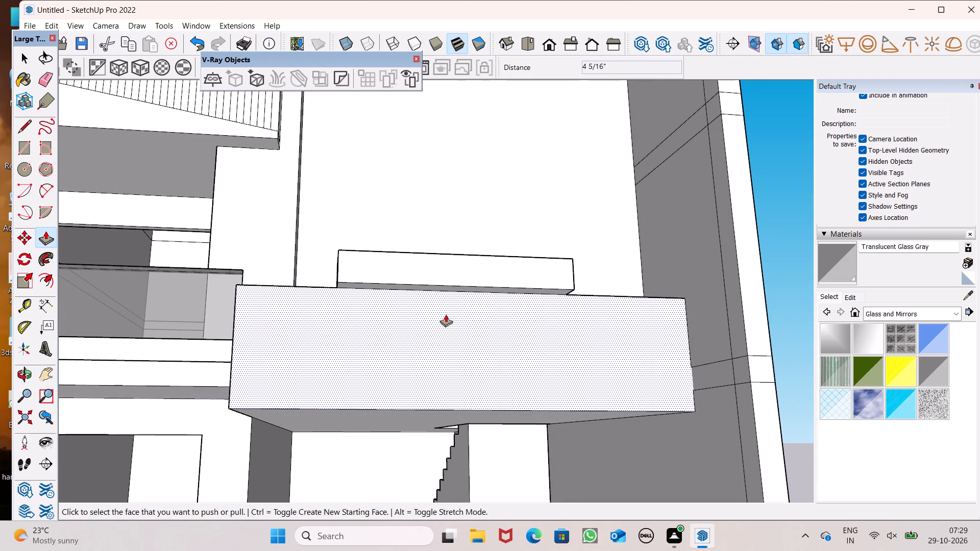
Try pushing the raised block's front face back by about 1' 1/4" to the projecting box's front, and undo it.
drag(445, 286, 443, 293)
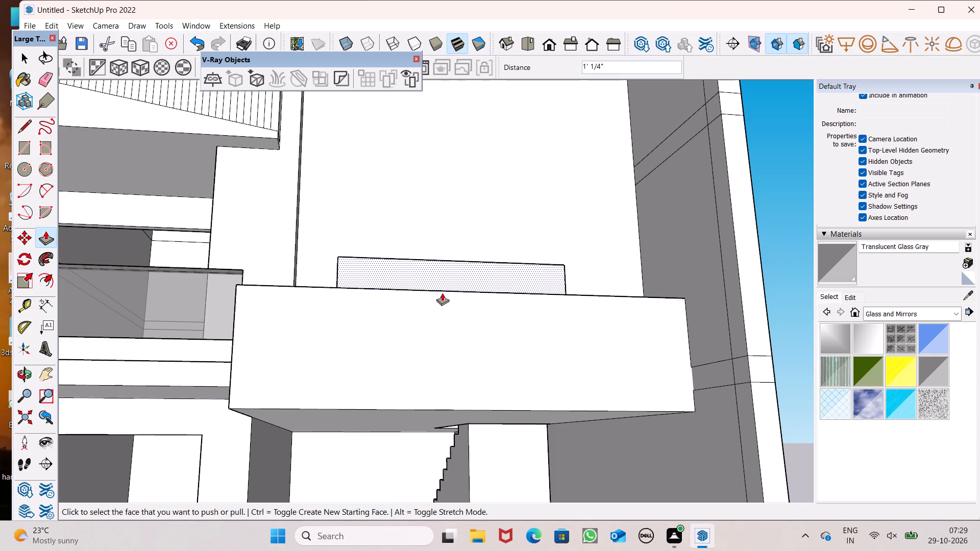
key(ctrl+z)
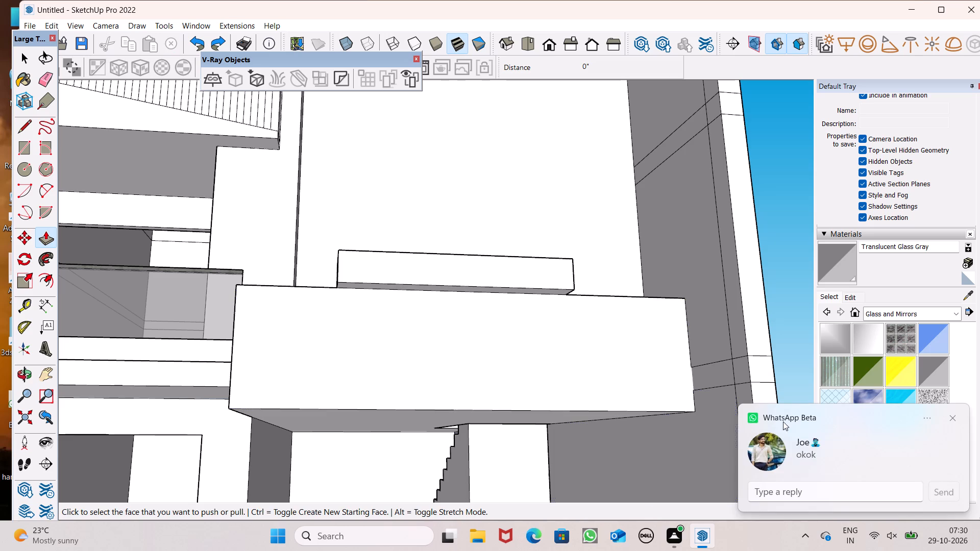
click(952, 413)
Examine the raised block and projecting box from the front, below and above in relation to the whole facade.
scroll(531, 363, down, 4)
middle_drag(541, 370, 501, 527)
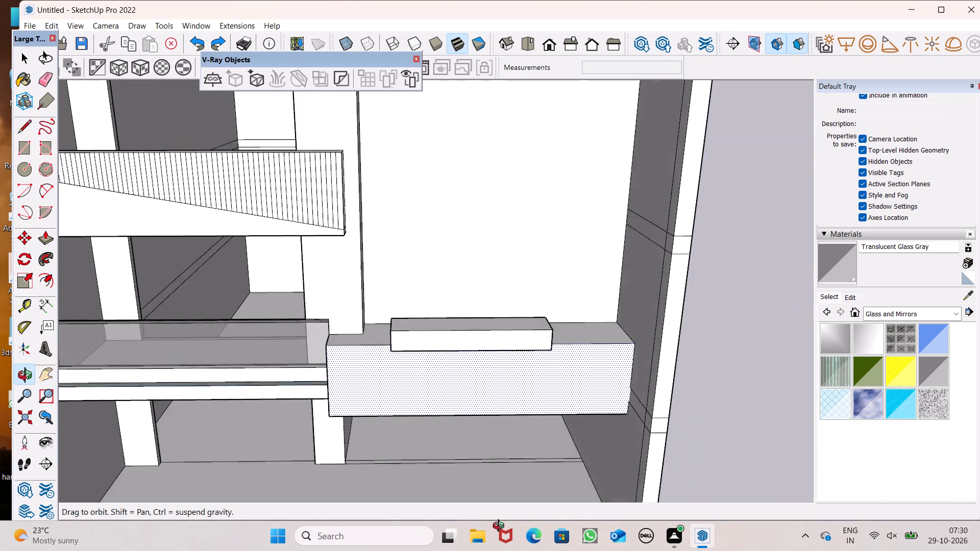
middle_drag(501, 527, 418, 523)
scroll(491, 368, down, 3)
middle_drag(503, 429, 499, 415)
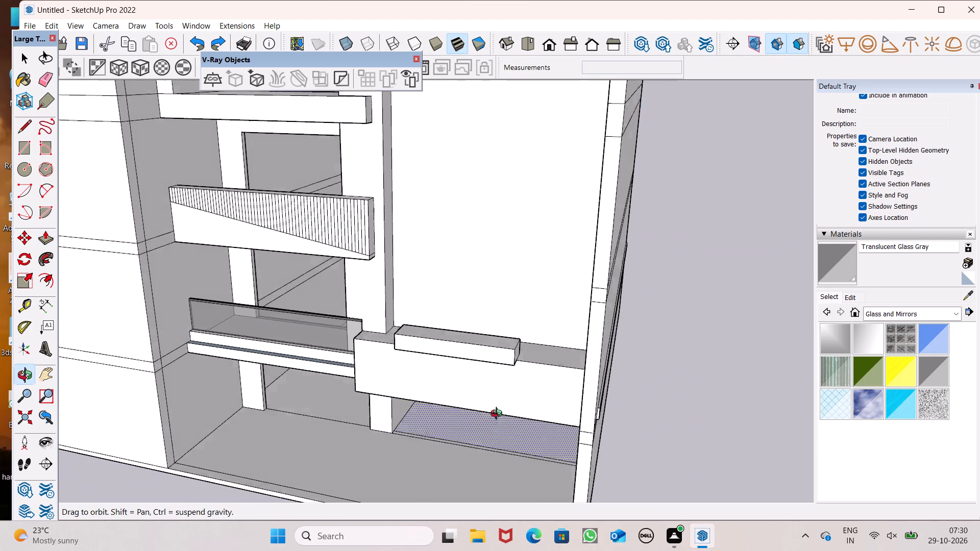
middle_drag(499, 415, 438, 305)
scroll(438, 305, up, 1)
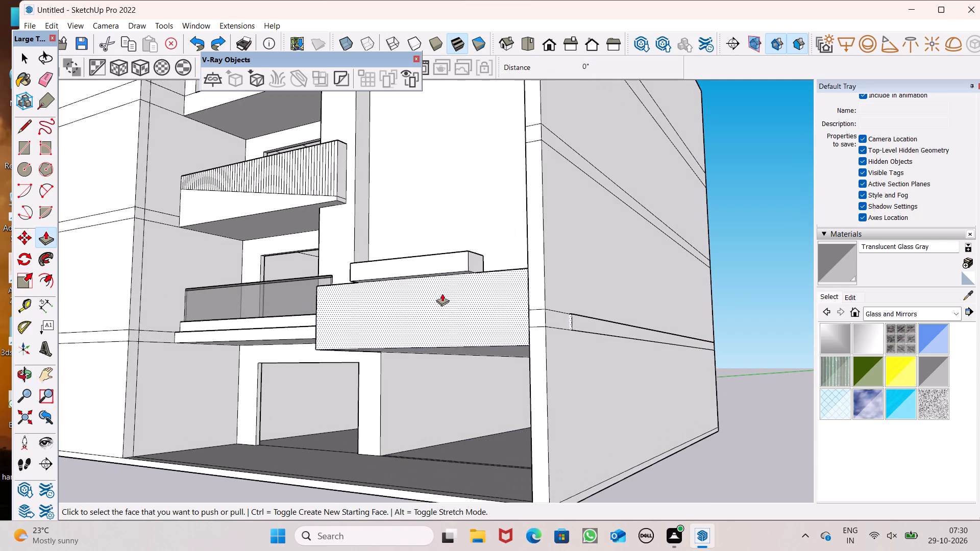
scroll(442, 281, down, 1)
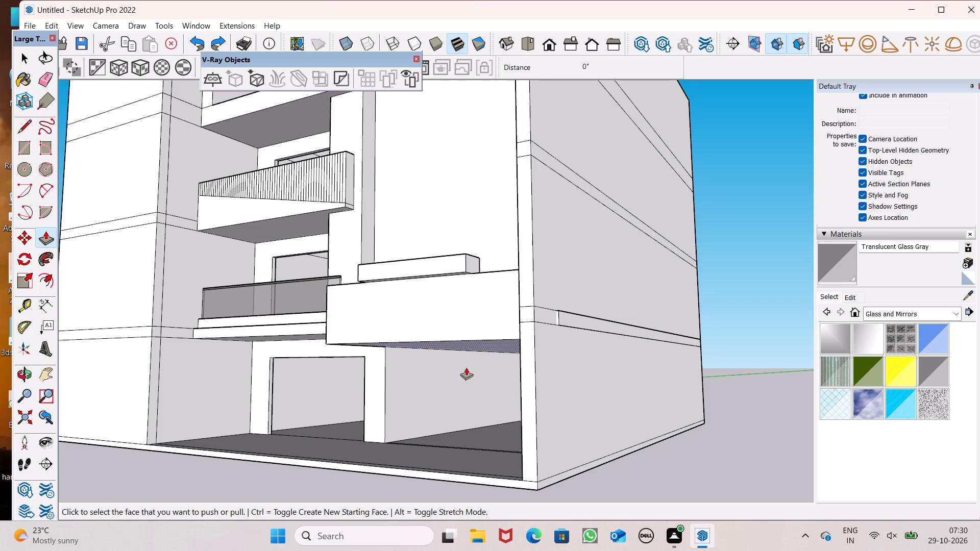
scroll(520, 337, down, 2)
scroll(462, 331, down, 2)
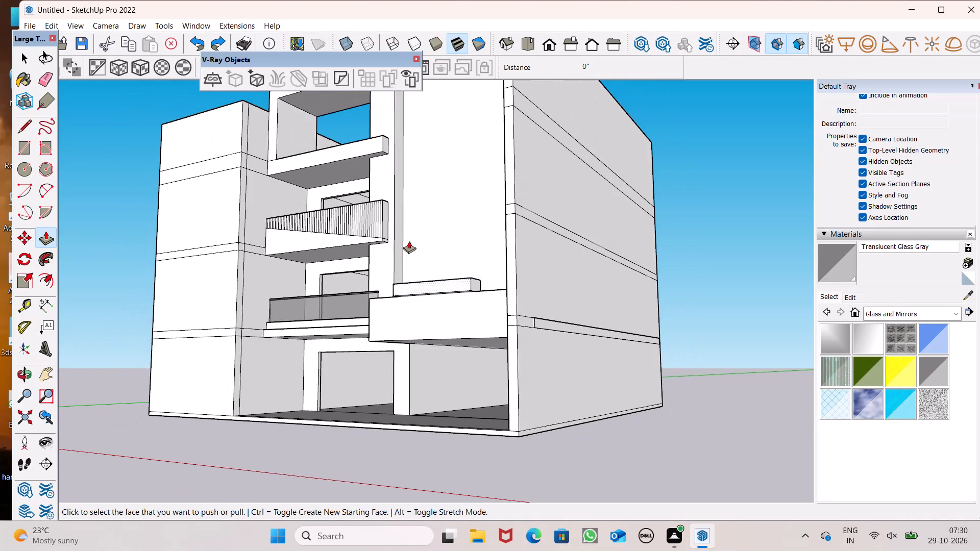
scroll(409, 241, down, 1)
middle_drag(429, 232, 538, 304)
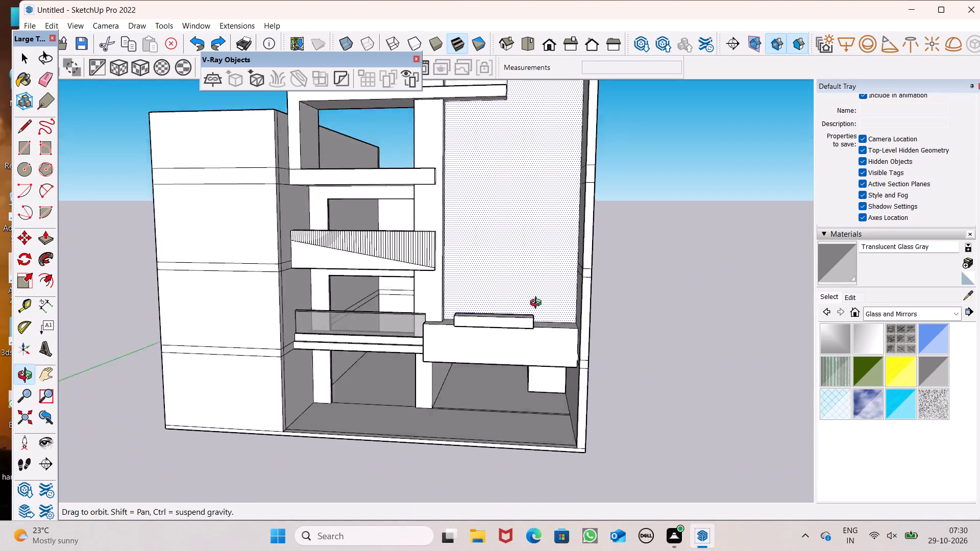
middle_drag(538, 304, 396, 370)
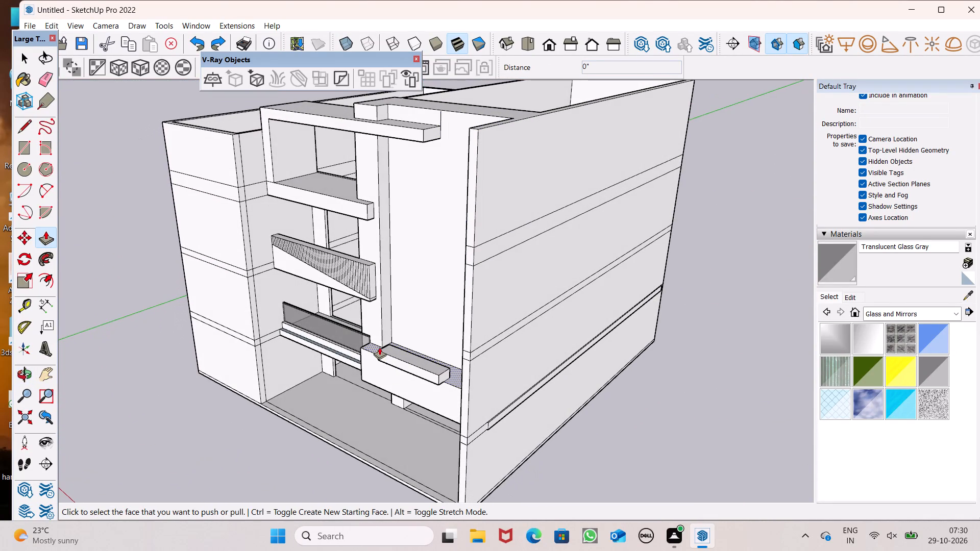
middle_drag(422, 362, 432, 348)
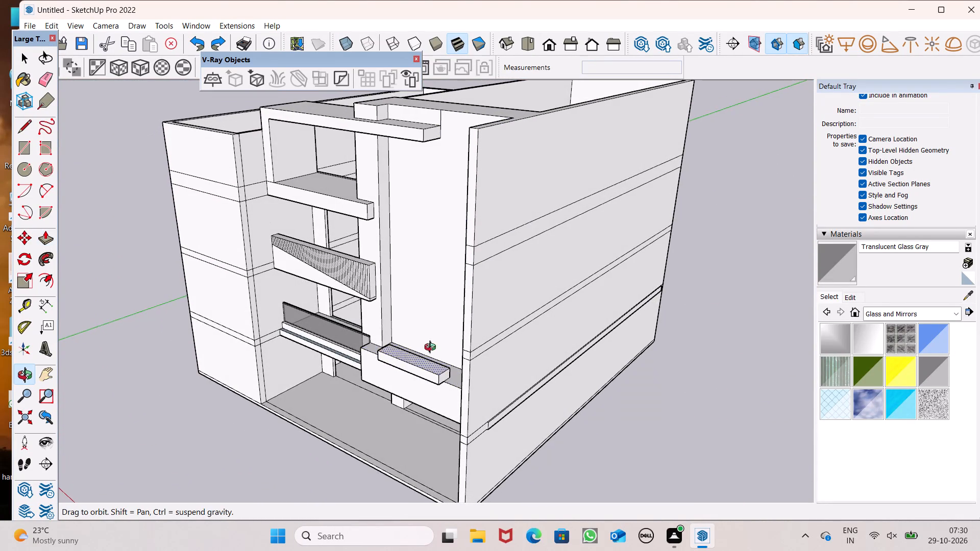
middle_drag(432, 348, 530, 370)
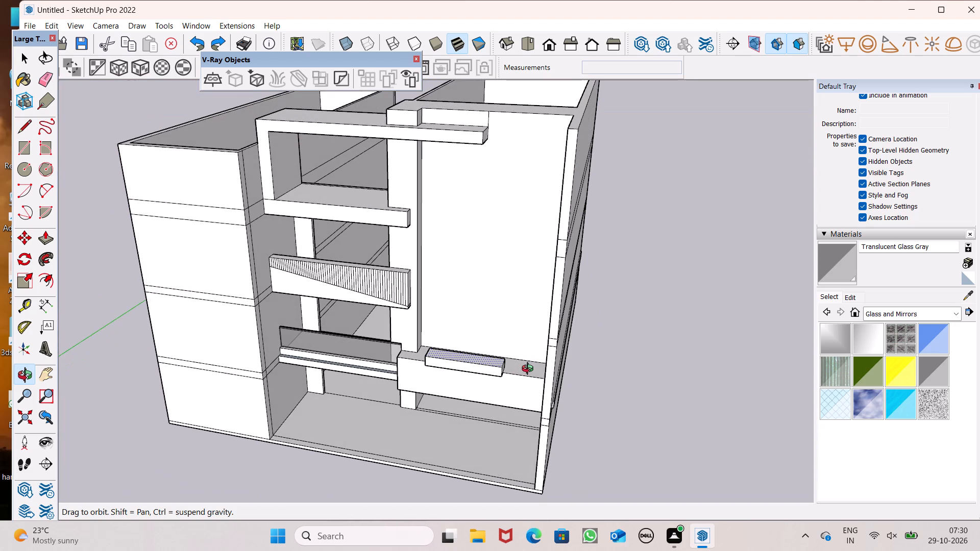
middle_drag(530, 370, 499, 352)
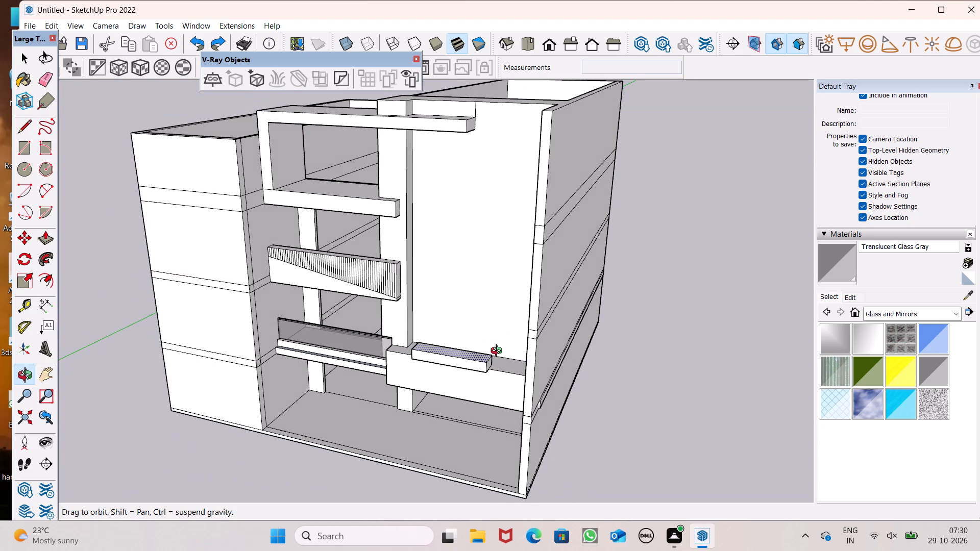
middle_drag(499, 352, 491, 367)
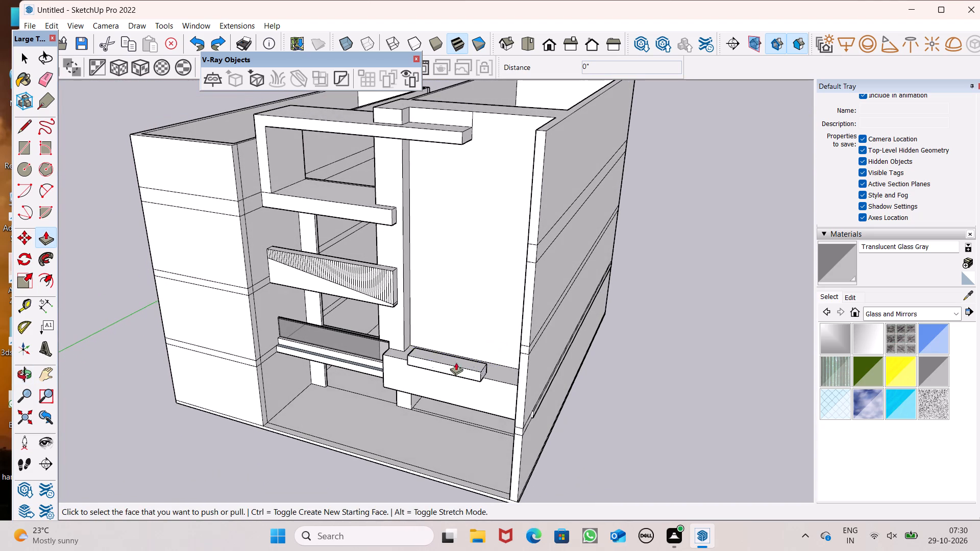
Draw a line about 2' 2 5/8" long across the raised block's top face, near its end facing the side wall.
click(21, 128)
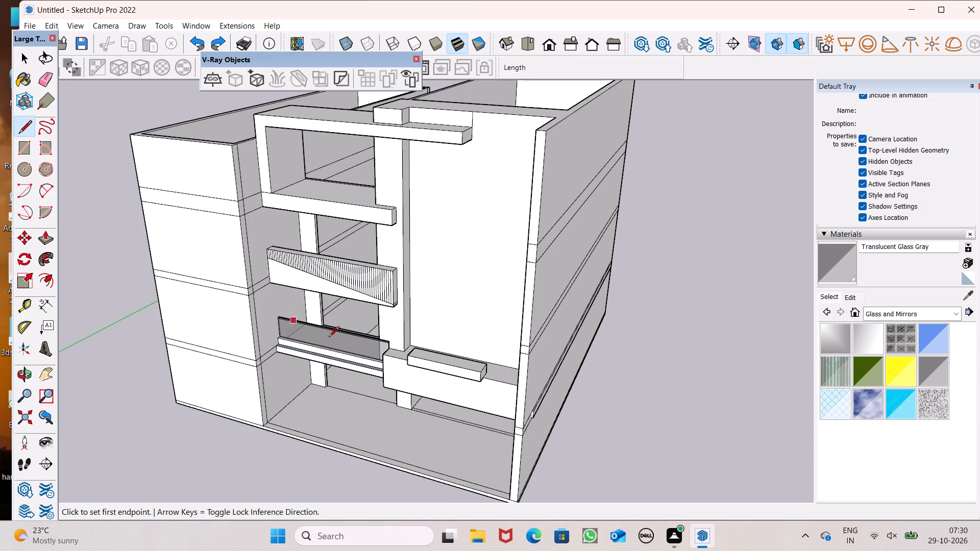
scroll(492, 362, up, 8)
scroll(452, 328, down, 4)
middle_drag(491, 443, 522, 520)
scroll(522, 520, up, 1)
scroll(509, 468, up, 7)
scroll(489, 396, down, 4)
scroll(487, 370, up, 6)
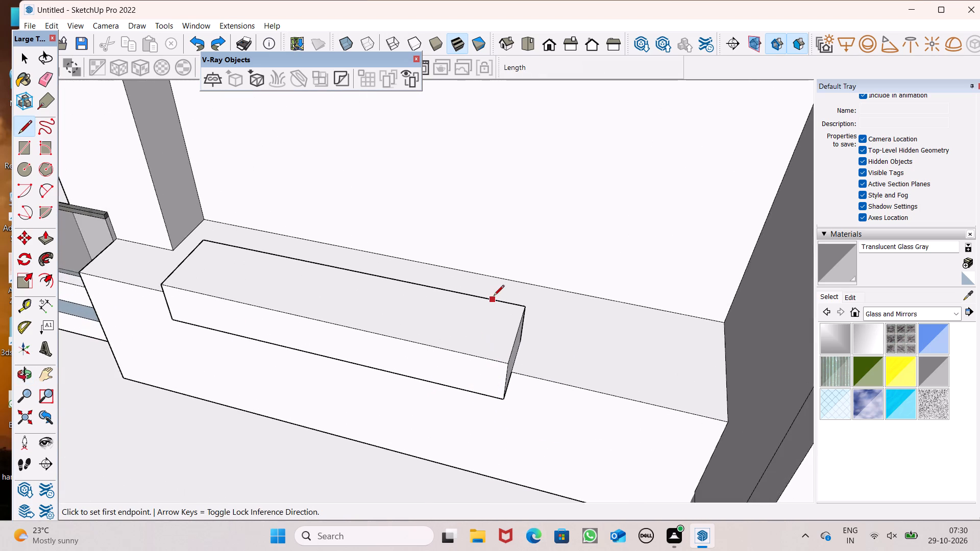
scroll(494, 296, up, 5)
scroll(477, 316, down, 3)
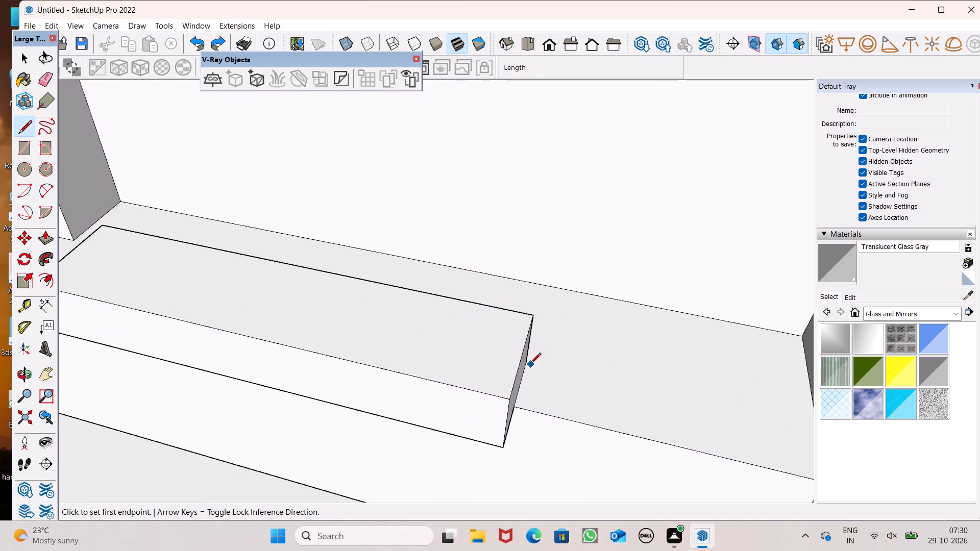
middle_drag(533, 365, 499, 401)
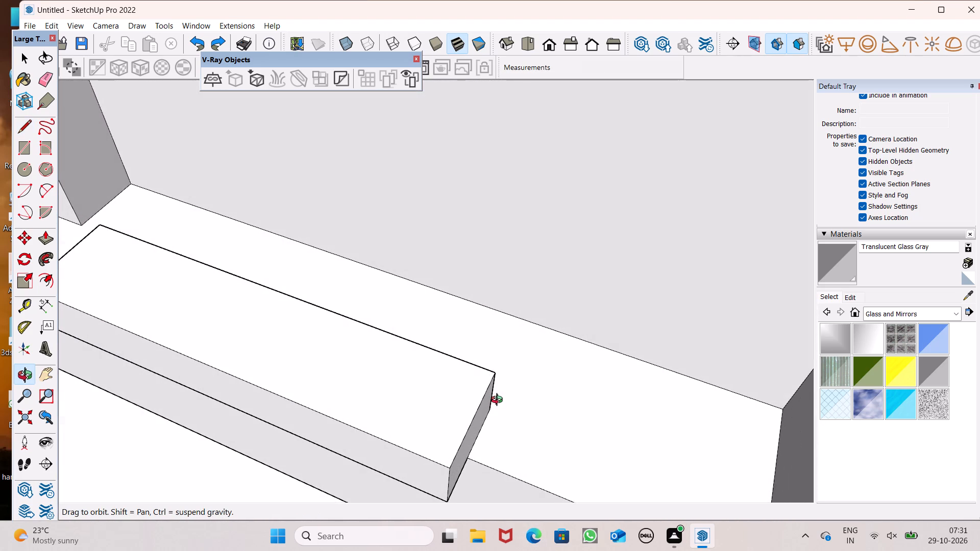
middle_drag(499, 401, 498, 401)
drag(447, 352, 428, 372)
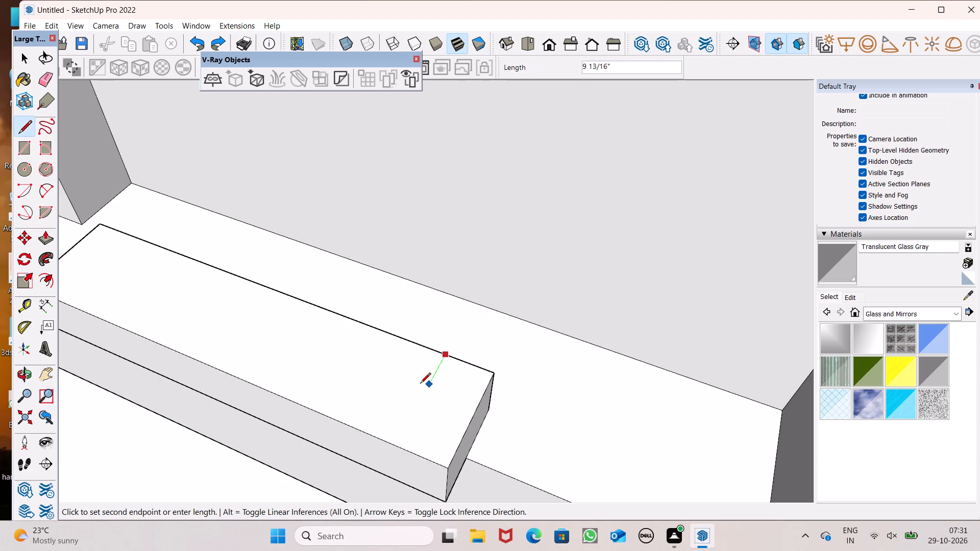
scroll(420, 384, down, 4)
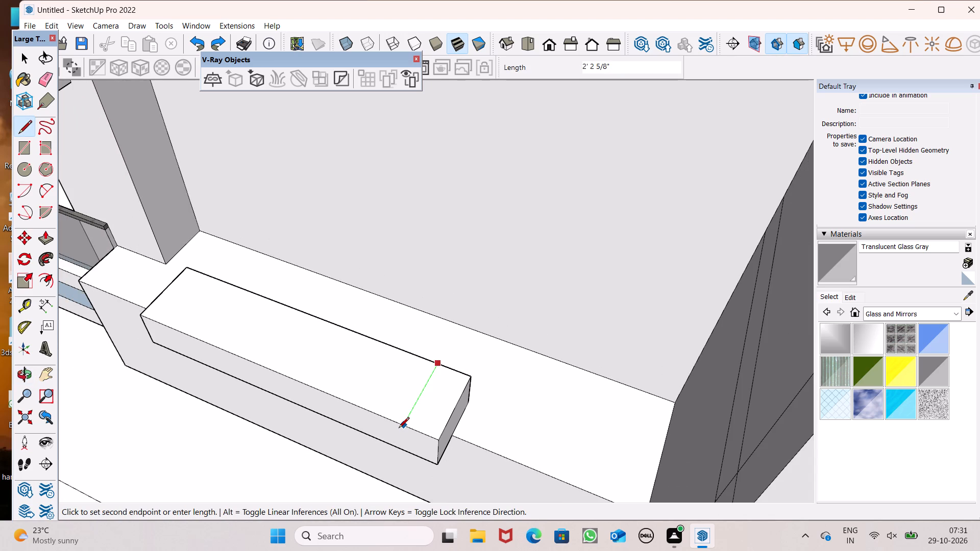
click(401, 427)
middle_drag(425, 427, 476, 435)
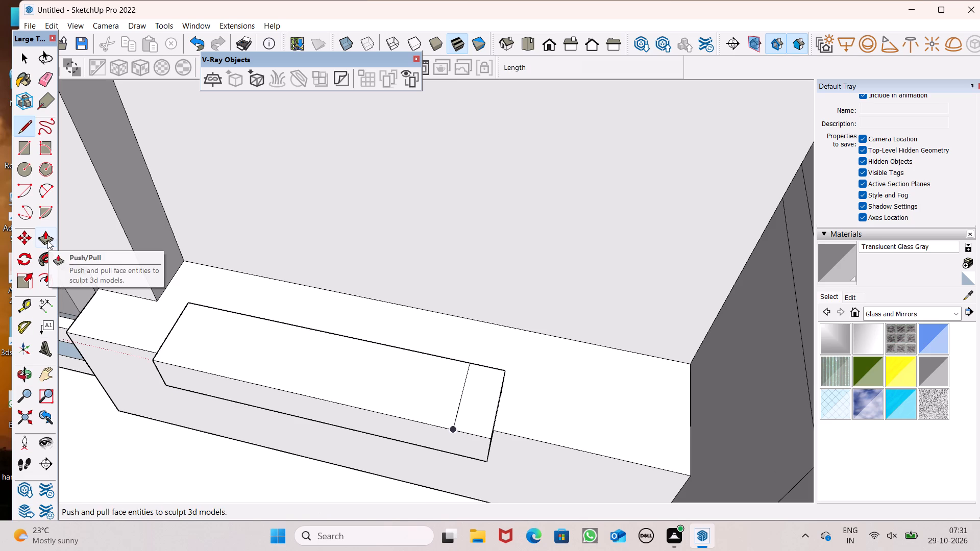
Push/Pull the narrow end strip of the raised block's top face upward about 29' 7/16" to form a tall column.
click(47, 239)
scroll(486, 310, down, 11)
middle_drag(498, 347, 506, 398)
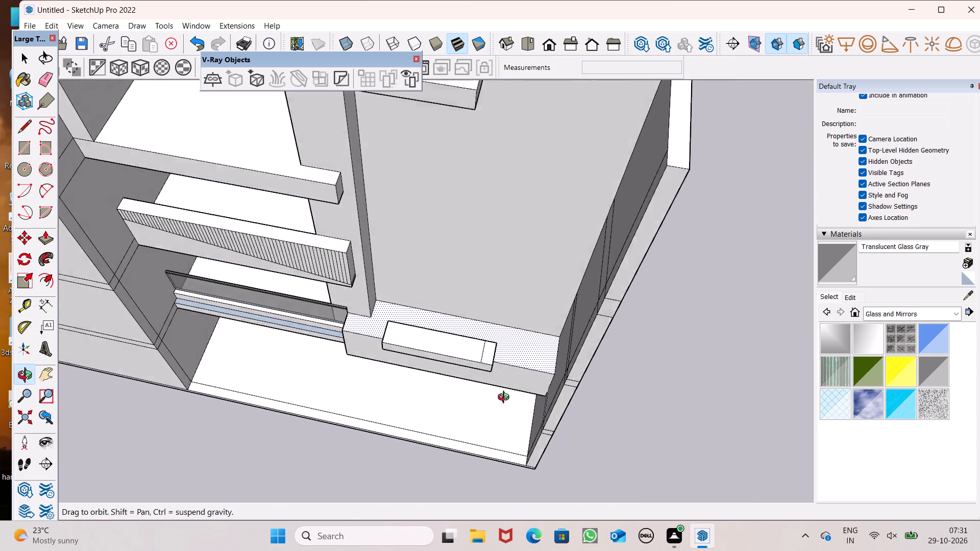
middle_drag(506, 398, 506, 402)
drag(487, 355, 542, 128)
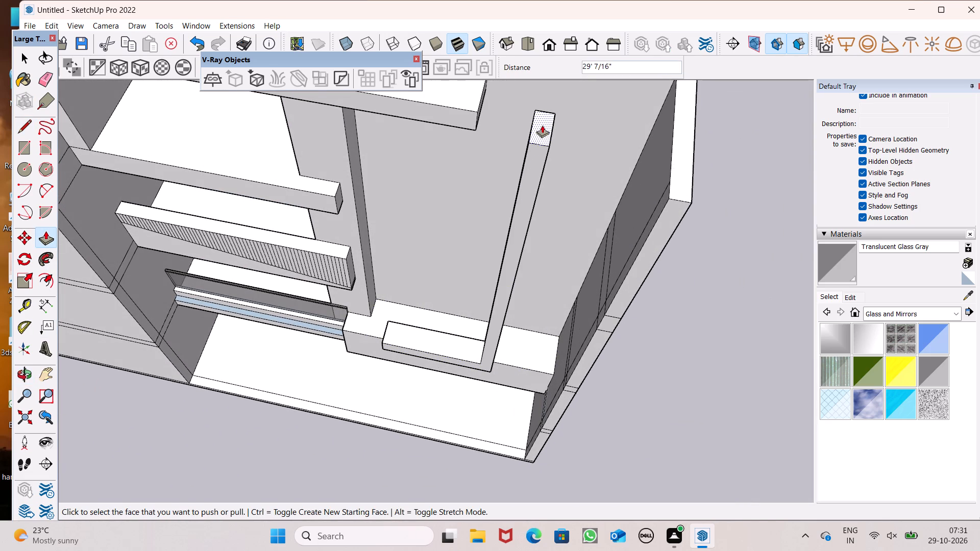
Examine the new column's height and alignment against the top beam and the whole front facade.
scroll(506, 249, down, 6)
scroll(517, 202, up, 3)
middle_drag(530, 201, 518, 105)
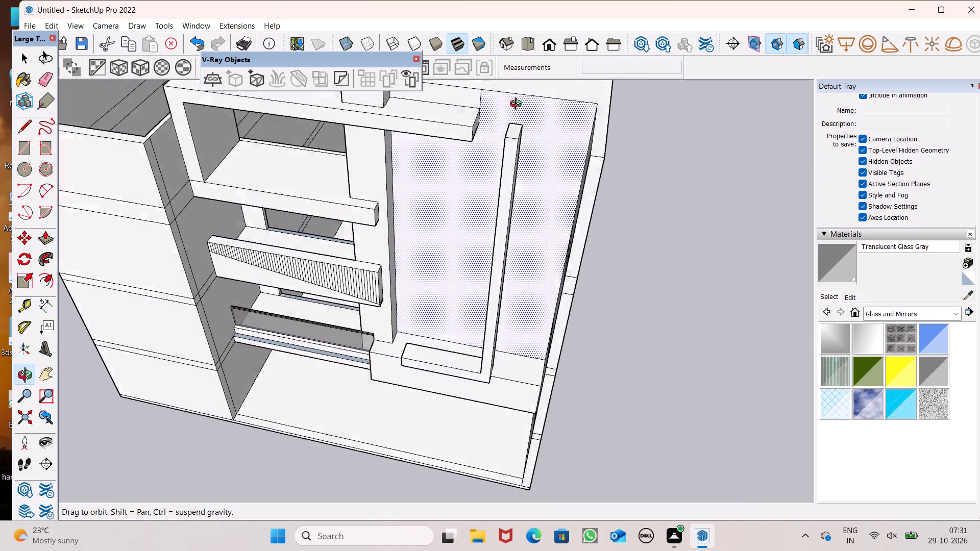
middle_drag(518, 105, 518, 103)
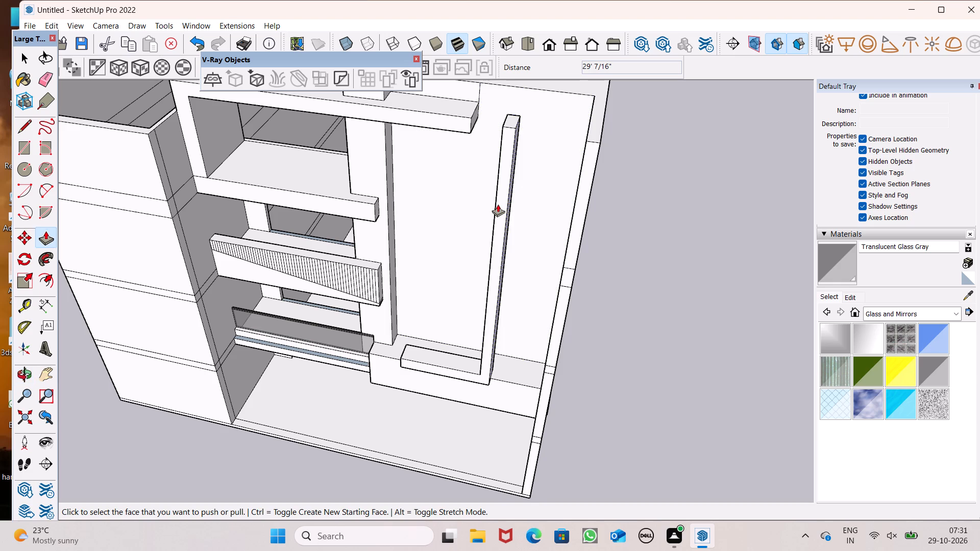
middle_drag(497, 196, 554, 91)
scroll(555, 91, up, 1)
scroll(561, 310, down, 2)
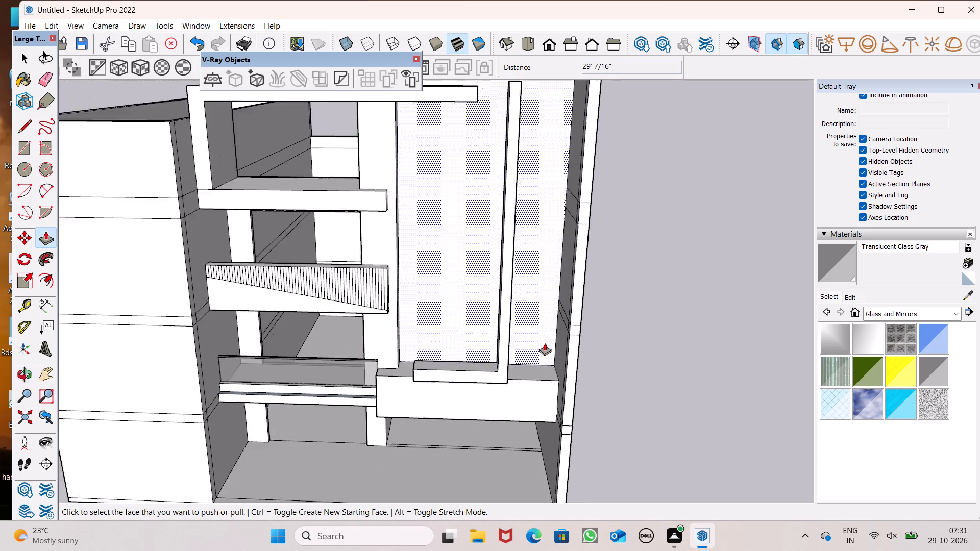
scroll(545, 343, down, 4)
middle_drag(529, 325, 558, 273)
scroll(558, 273, up, 1)
scroll(525, 327, down, 5)
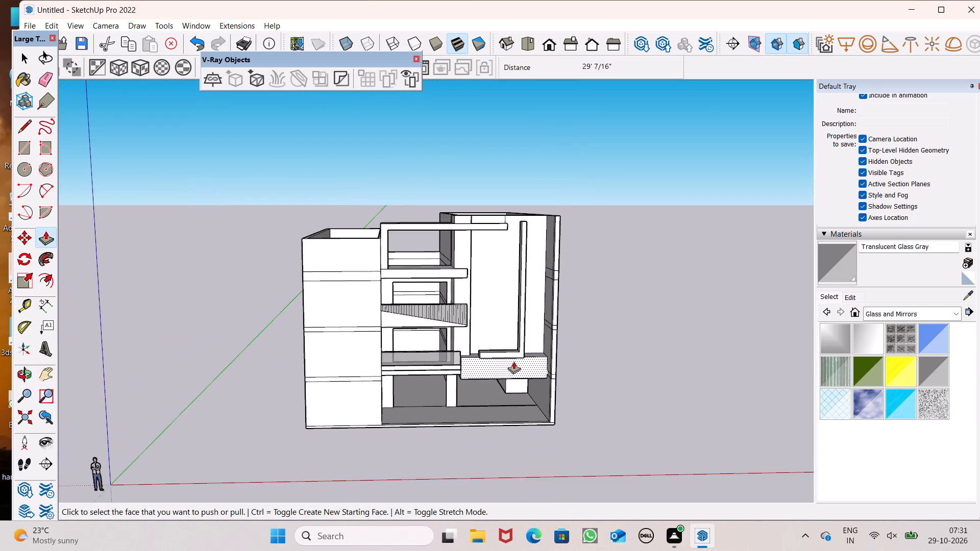
middle_drag(513, 361, 519, 363)
scroll(513, 359, up, 1)
scroll(512, 179, up, 2)
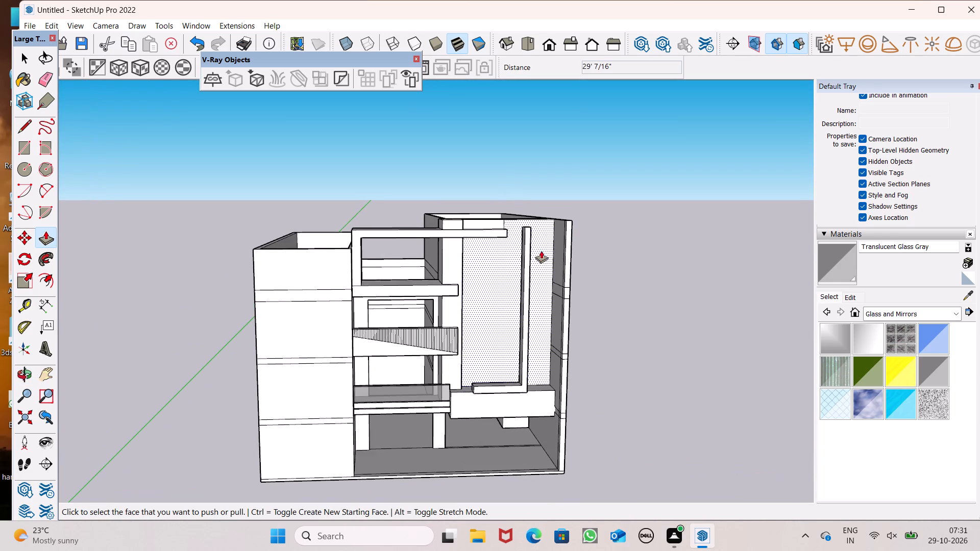
Push/Pull the column's top face downward so it ends just below the level of the top beam.
middle_drag(543, 251, 450, 292)
scroll(544, 251, up, 1)
scroll(478, 252, up, 4)
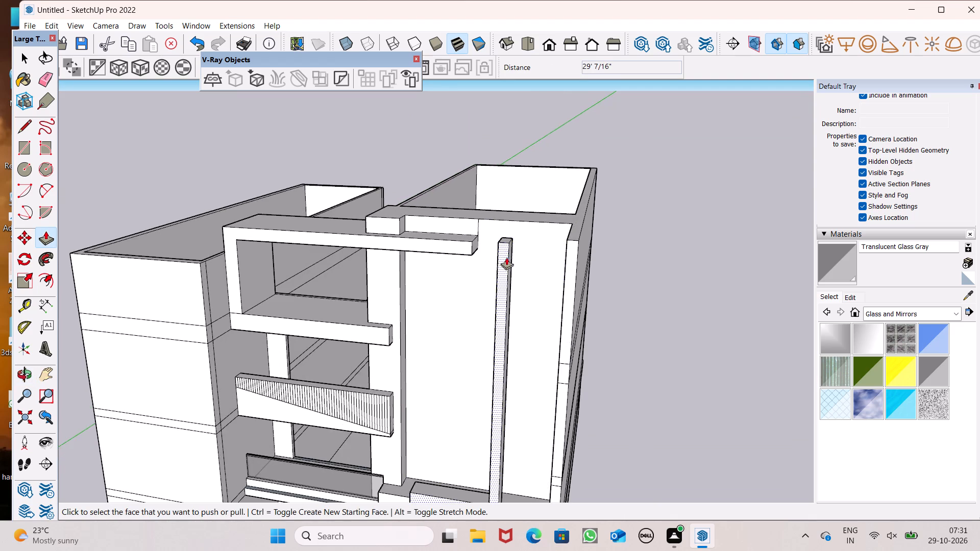
middle_drag(506, 257, 523, 274)
scroll(524, 260, up, 3)
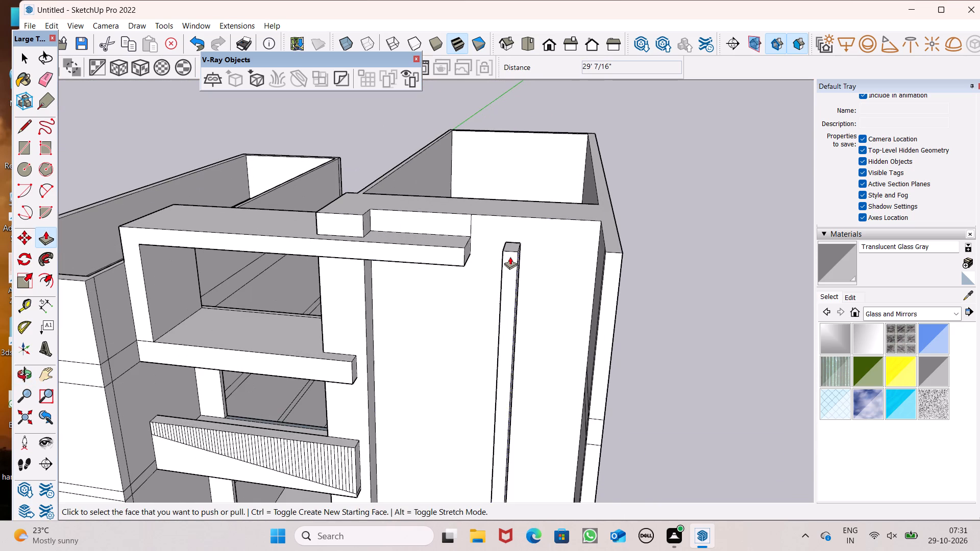
scroll(508, 251, up, 4)
drag(512, 248, 504, 299)
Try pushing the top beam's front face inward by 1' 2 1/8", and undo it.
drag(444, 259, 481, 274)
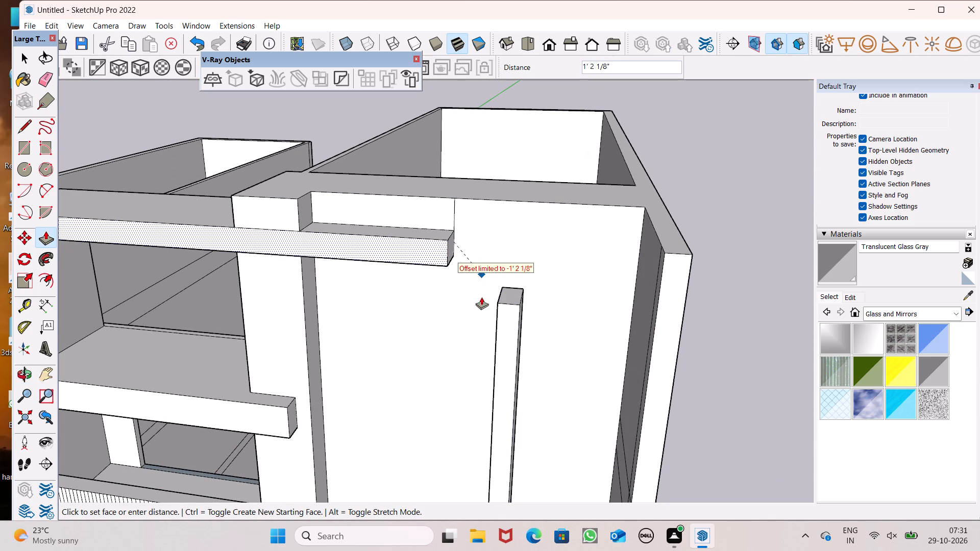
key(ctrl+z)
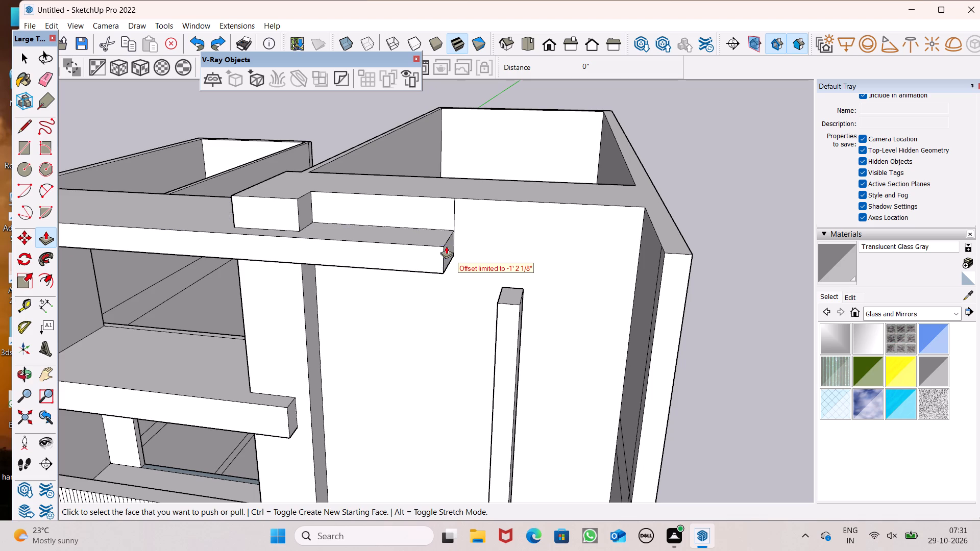
Push/Pull the top beam's end face outward about 3' 11" to line up with the column's outer edge, and check the alignment.
drag(448, 254, 525, 297)
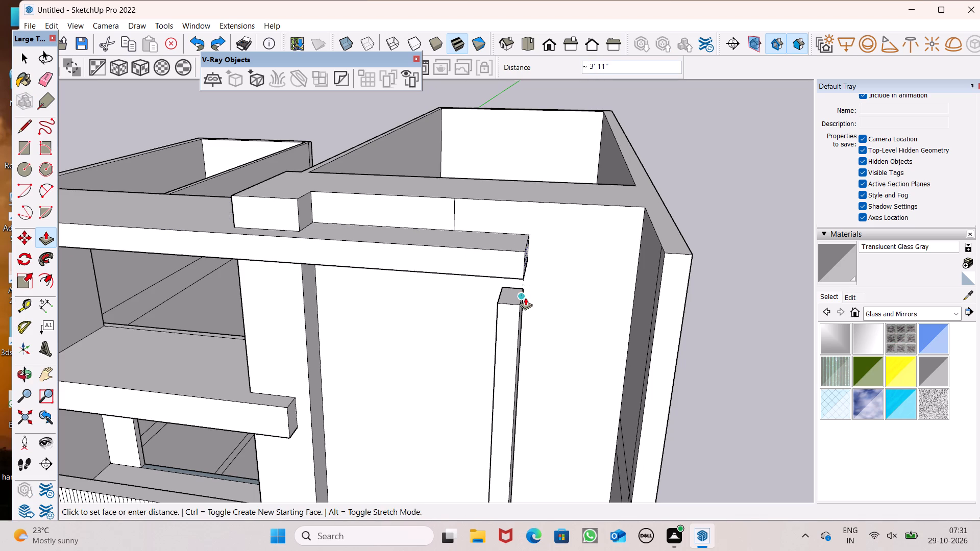
drag(525, 297, 525, 298)
scroll(525, 296, down, 4)
middle_drag(529, 314, 576, 213)
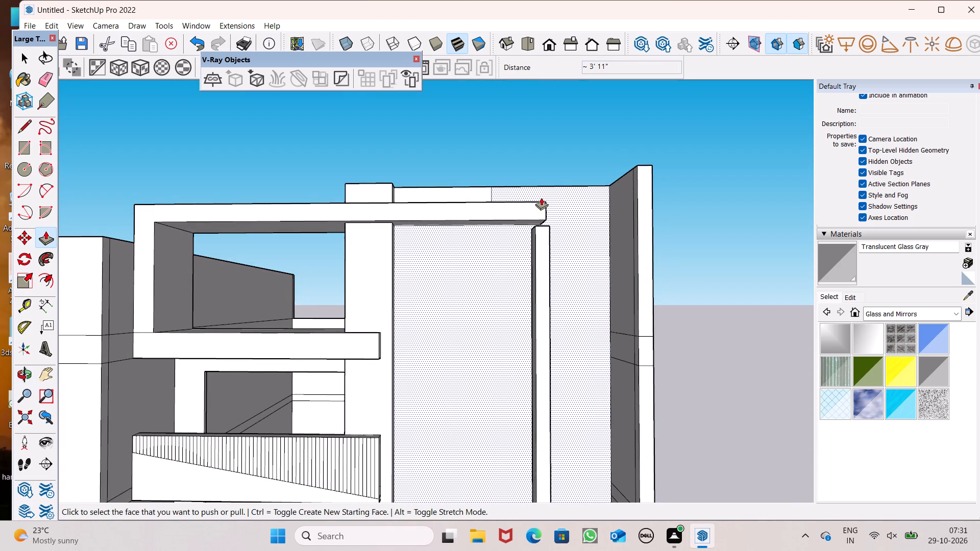
scroll(557, 215, down, 3)
middle_drag(566, 268, 569, 292)
scroll(569, 292, up, 1)
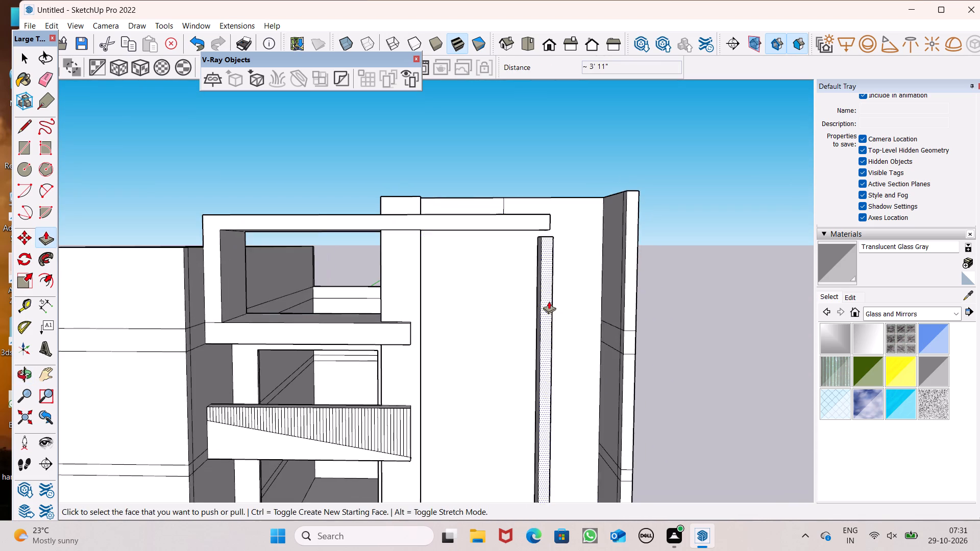
Push/Pull the tall column's inner side face outward about 1' 2 7/16" to widen the column.
scroll(549, 301, down, 5)
scroll(568, 371, up, 1)
middle_drag(570, 371, 602, 403)
scroll(537, 456, up, 4)
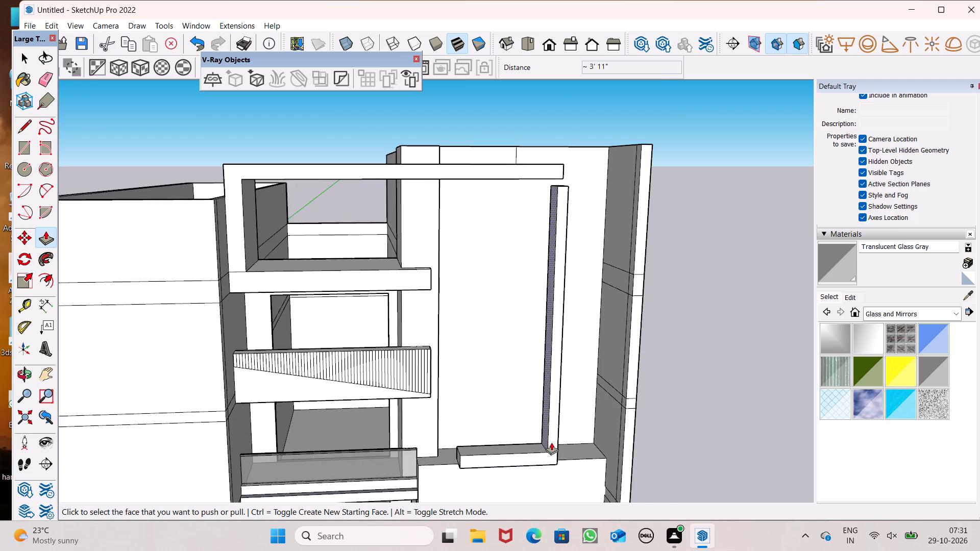
scroll(551, 442, up, 3)
drag(540, 437, 528, 438)
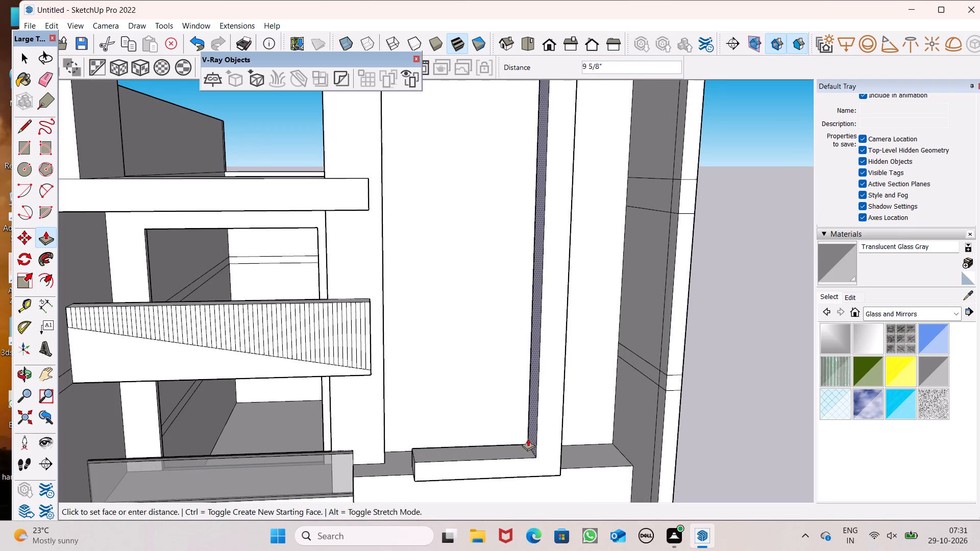
drag(528, 438, 523, 439)
scroll(476, 353, down, 5)
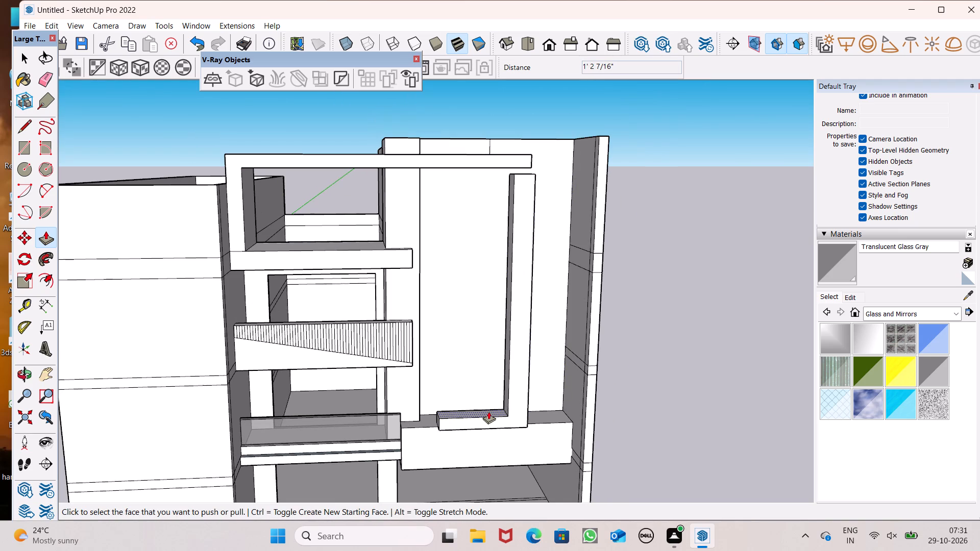
Push/Pull the top face of the low ledge at the column's base by about 3 1/8".
scroll(467, 419, up, 7)
drag(464, 412, 464, 408)
Examine the widened column and its base ledge against the top beam and the rest of the front facade.
scroll(479, 384, down, 6)
middle_drag(501, 368, 467, 309)
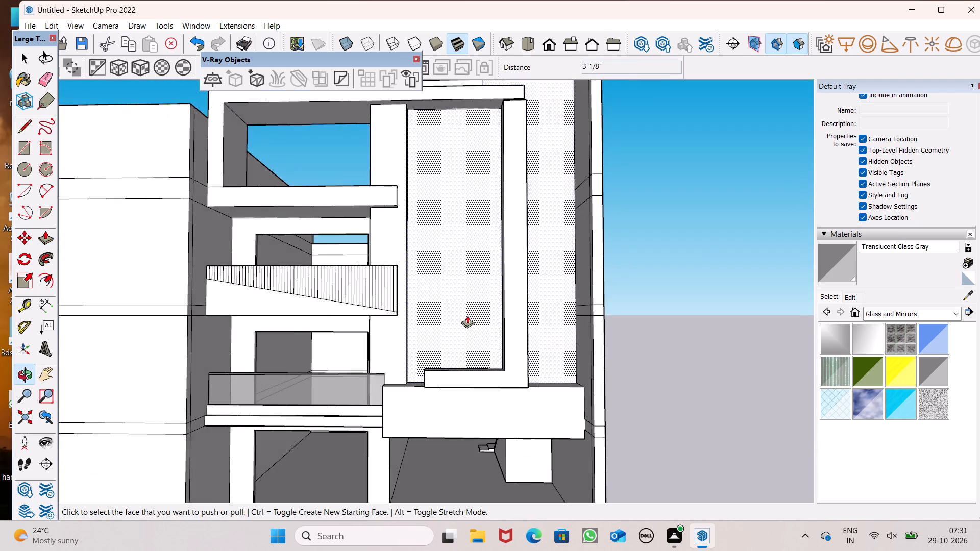
scroll(478, 367, down, 3)
middle_drag(483, 371, 503, 467)
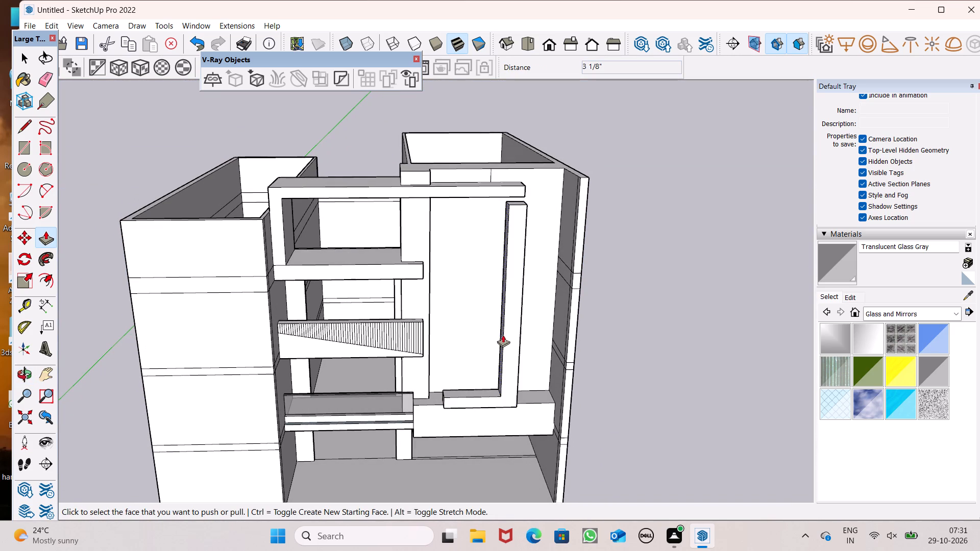
scroll(504, 334, down, 1)
middle_drag(513, 324, 494, 240)
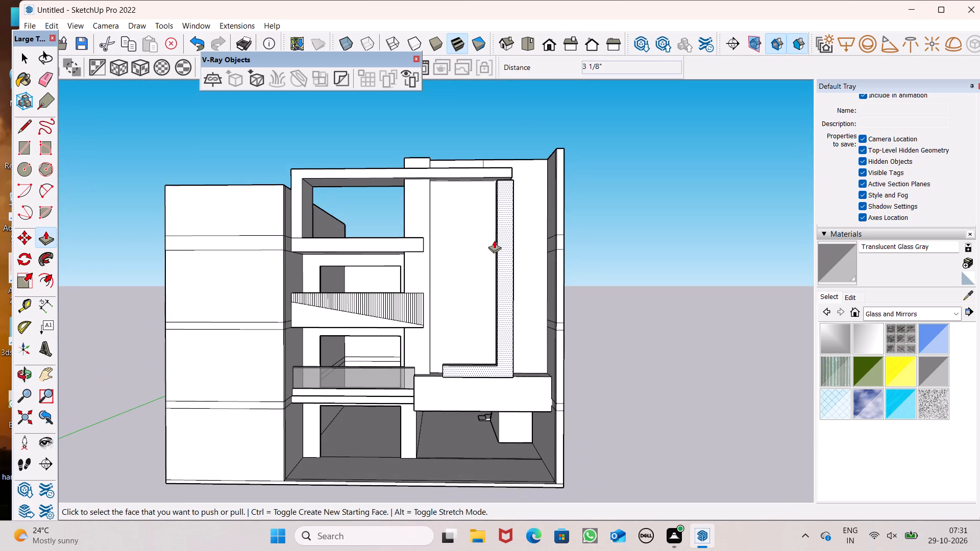
scroll(494, 293, down, 4)
scroll(463, 260, up, 8)
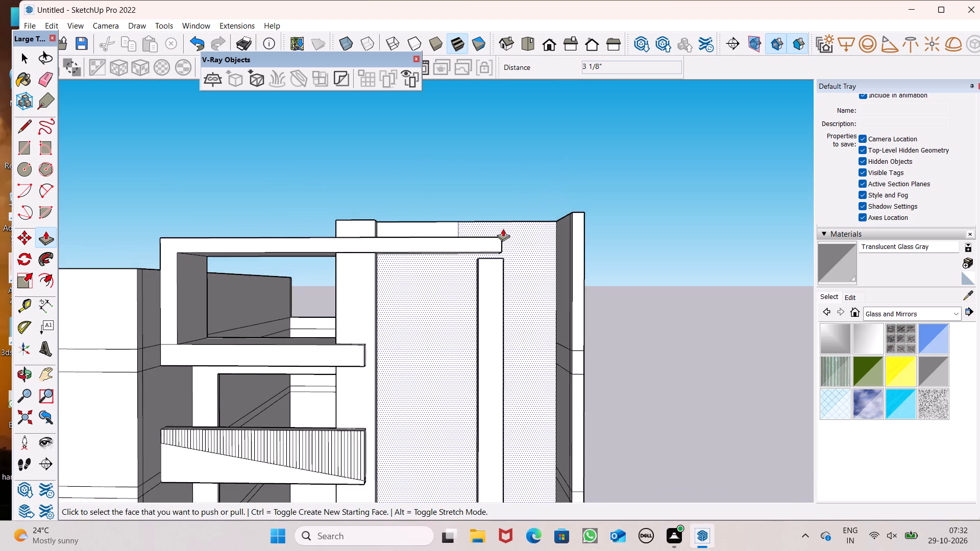
scroll(496, 233, up, 1)
scroll(470, 205, down, 4)
Push/Pull the tall column's top face by about 3 1/2" beneath the end of the top beam.
middle_drag(469, 230, 505, 386)
scroll(505, 380, up, 2)
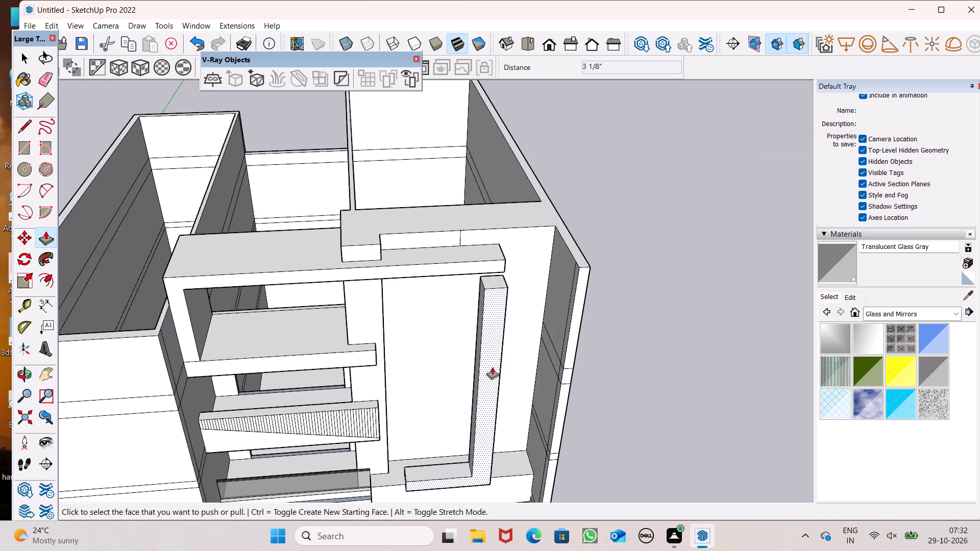
scroll(492, 367, up, 4)
click(499, 243)
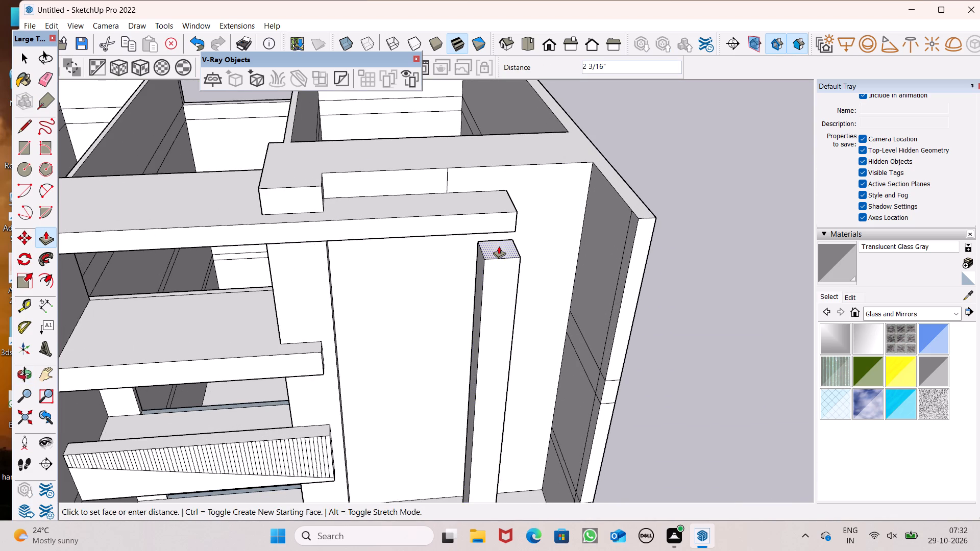
Examine the column's fit with the top beam, and review the whole building from the front, above and rear.
scroll(491, 246, down, 2)
middle_drag(494, 268, 479, 161)
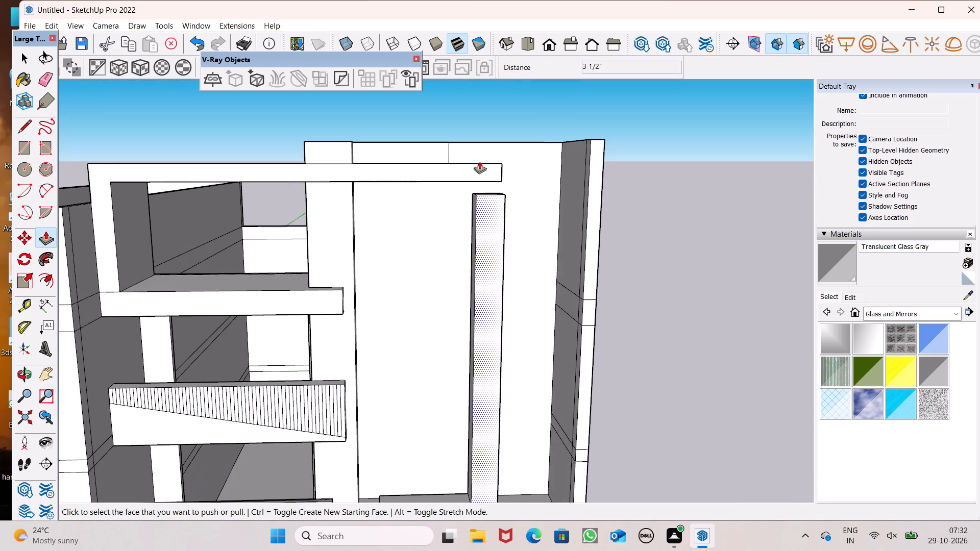
scroll(469, 251, down, 3)
middle_drag(477, 295, 474, 251)
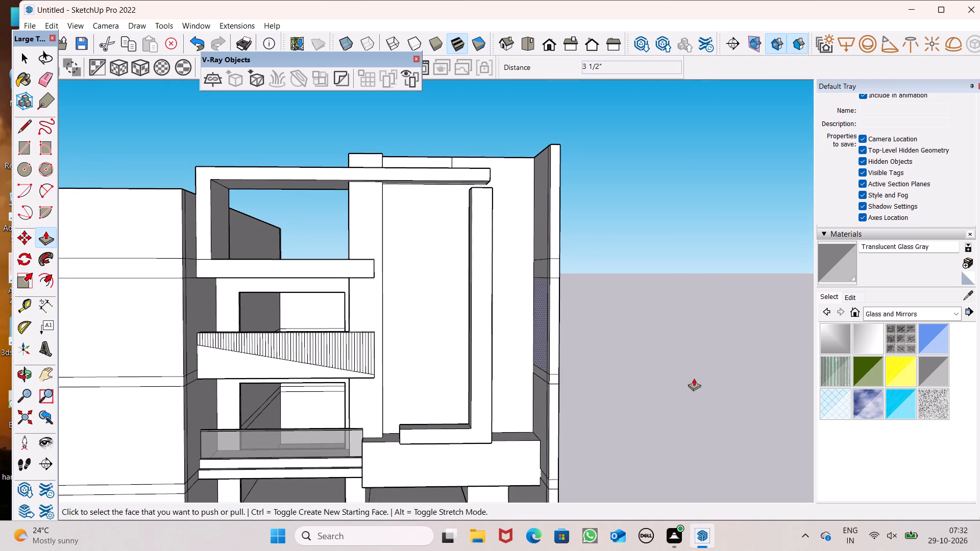
middle_drag(693, 379, 640, 409)
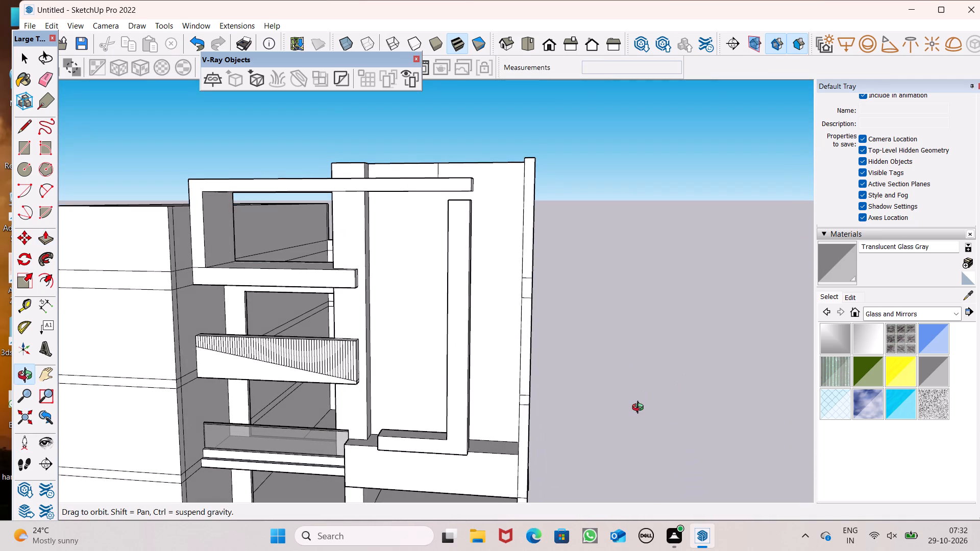
middle_drag(640, 409, 639, 409)
key(space)
scroll(635, 374, down, 2)
middle_drag(632, 373, 645, 321)
scroll(460, 380, down, 4)
middle_drag(496, 234, 491, 270)
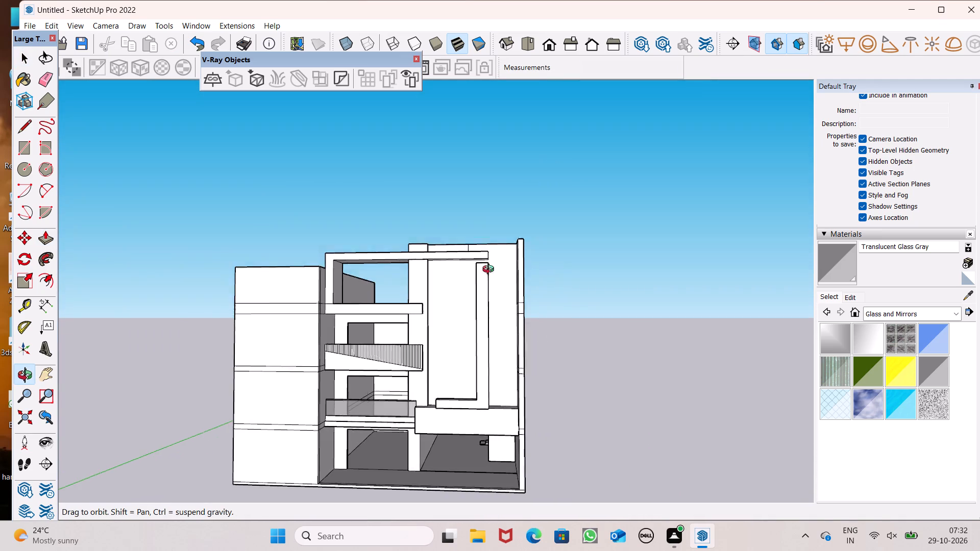
middle_drag(491, 270, 0, 544)
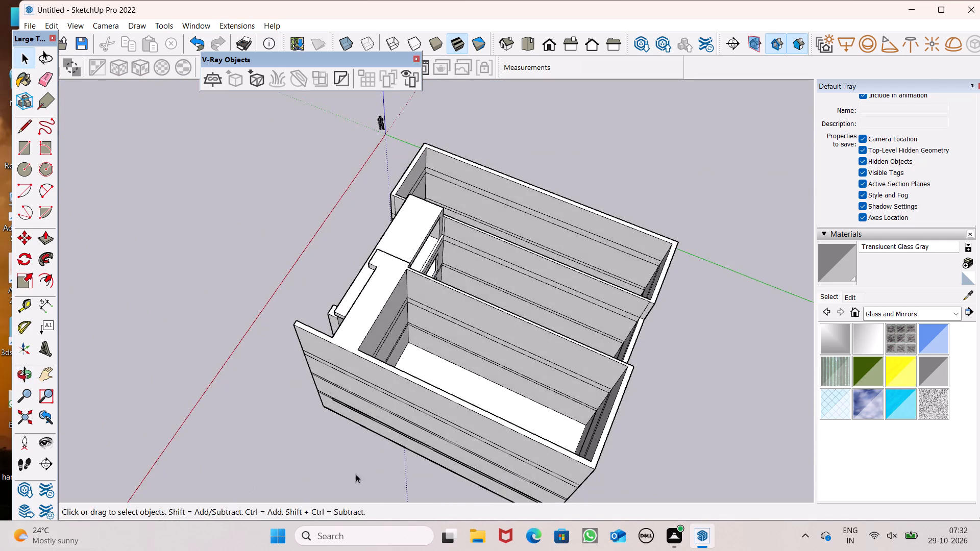
middle_drag(400, 472, 105, 409)
scroll(139, 433, up, 1)
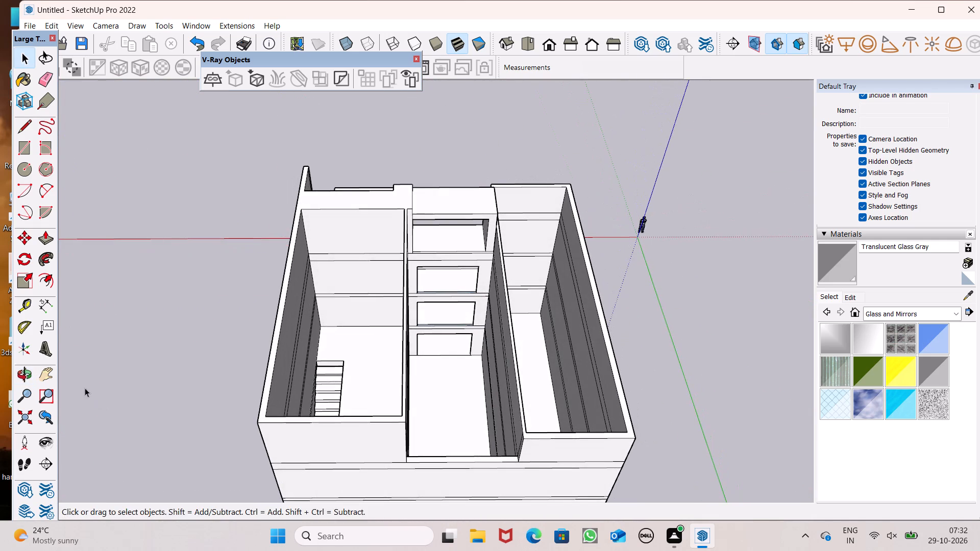
click(45, 86)
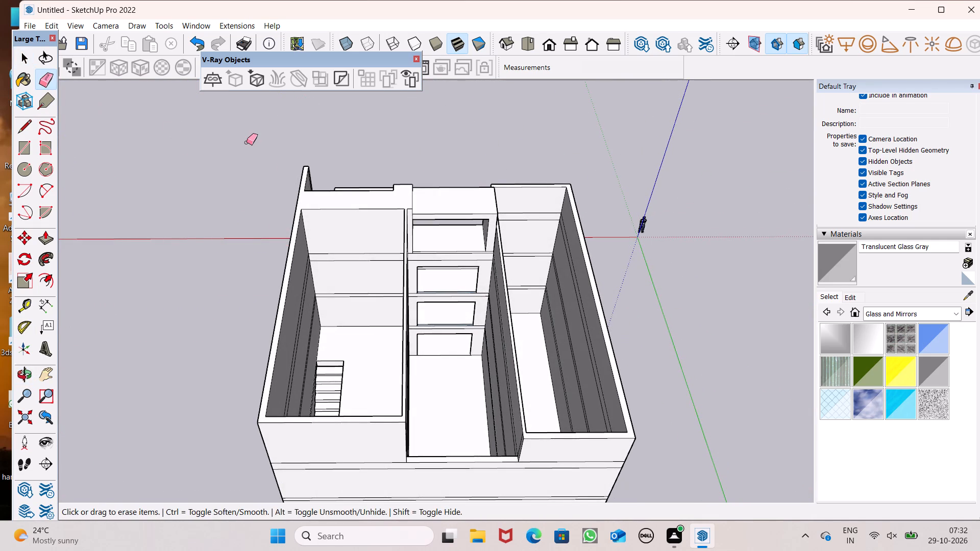
middle_drag(348, 325, 425, 333)
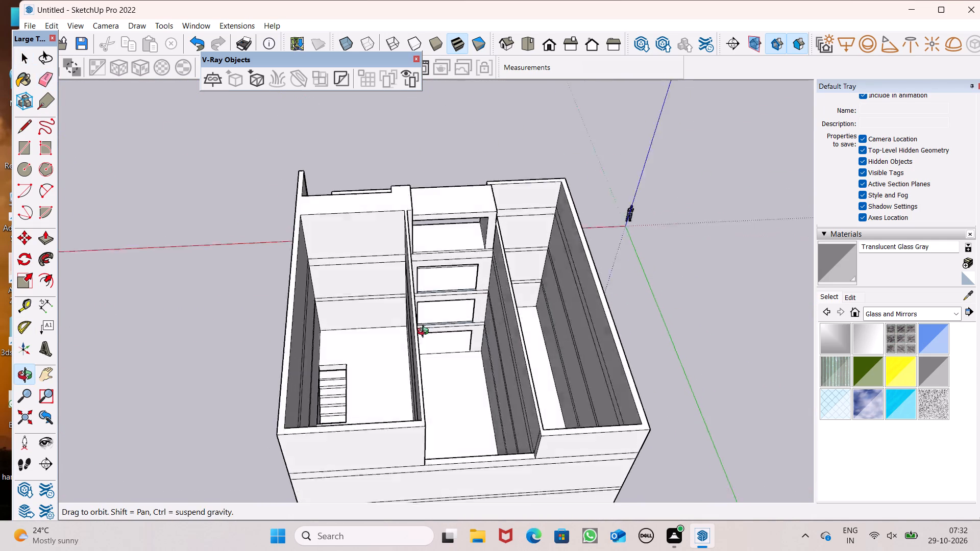
middle_drag(425, 333, 845, 220)
middle_drag(397, 289, 739, 251)
scroll(553, 286, up, 1)
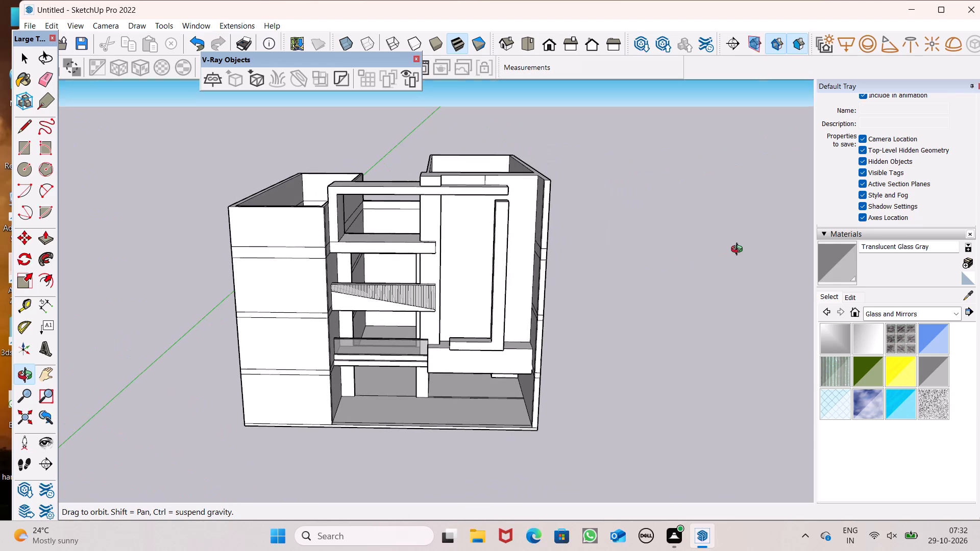
middle_drag(739, 251, 746, 225)
scroll(637, 252, up, 1)
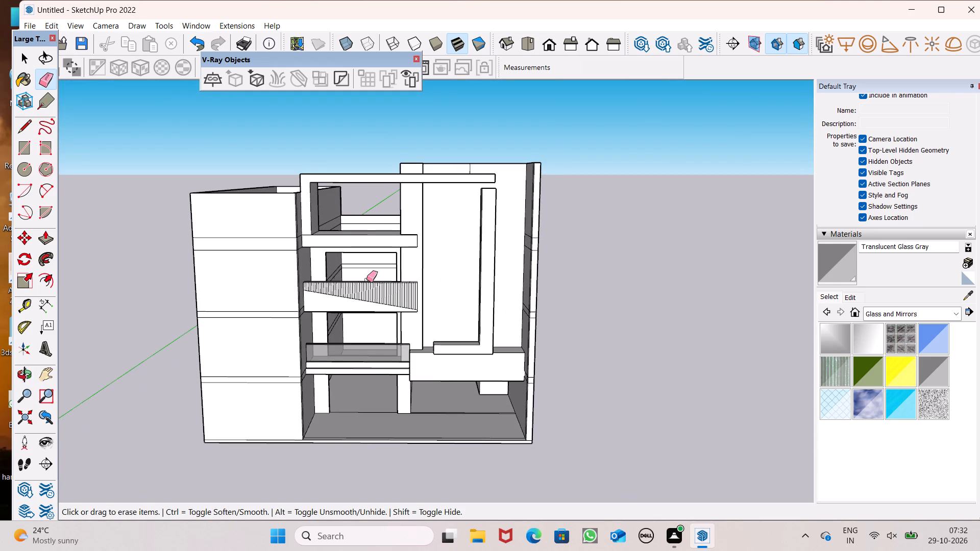
Draw a rectangle about 25' 5" high by 8' 2" wide on the recessed wall between the raised block and tall column.
click(27, 147)
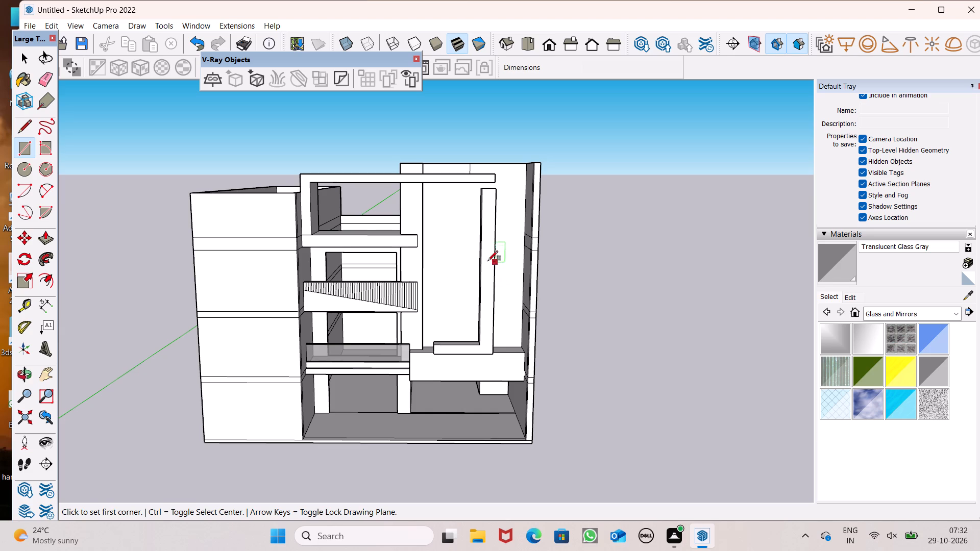
middle_drag(477, 257, 476, 177)
scroll(476, 189, up, 1)
middle_drag(462, 211, 461, 224)
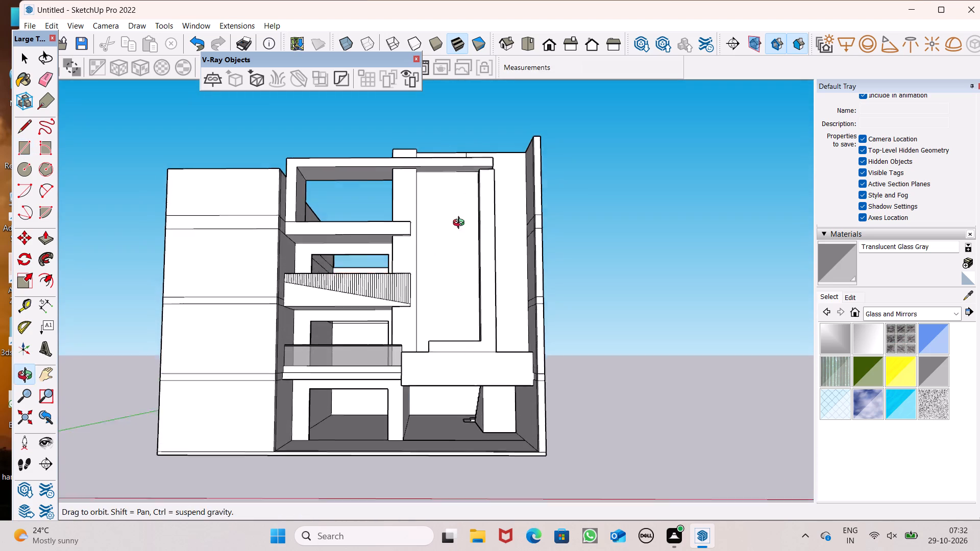
middle_drag(461, 224, 452, 237)
scroll(445, 226, up, 7)
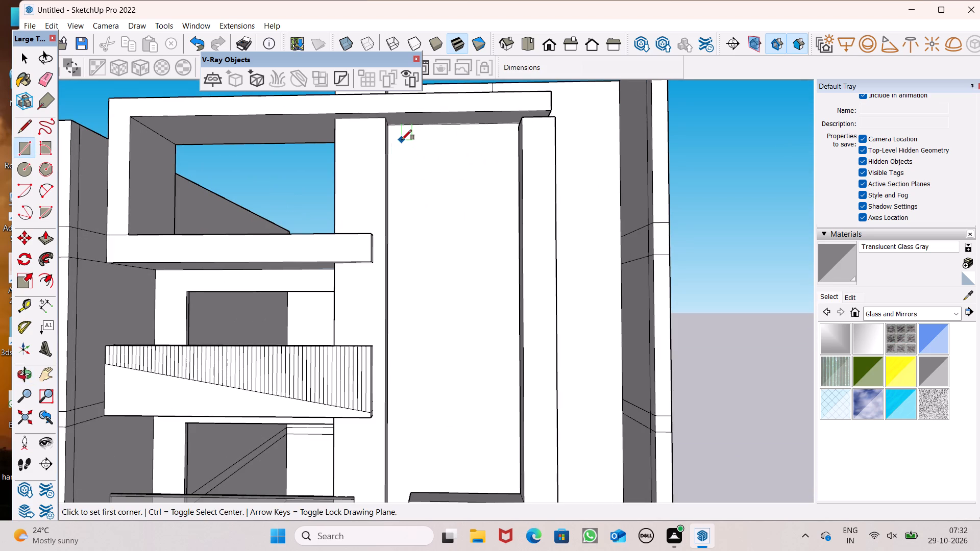
click(402, 140)
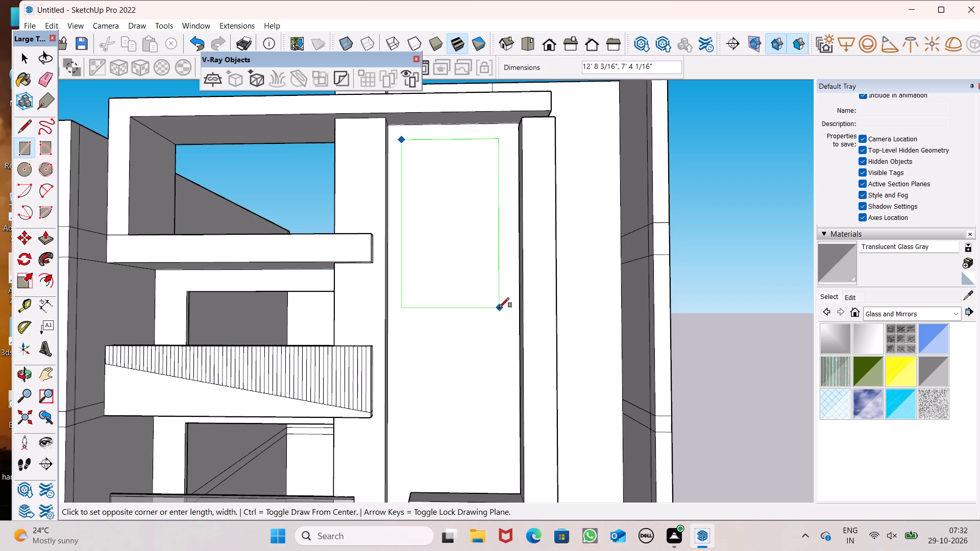
scroll(495, 412, down, 2)
middle_drag(487, 454, 502, 489)
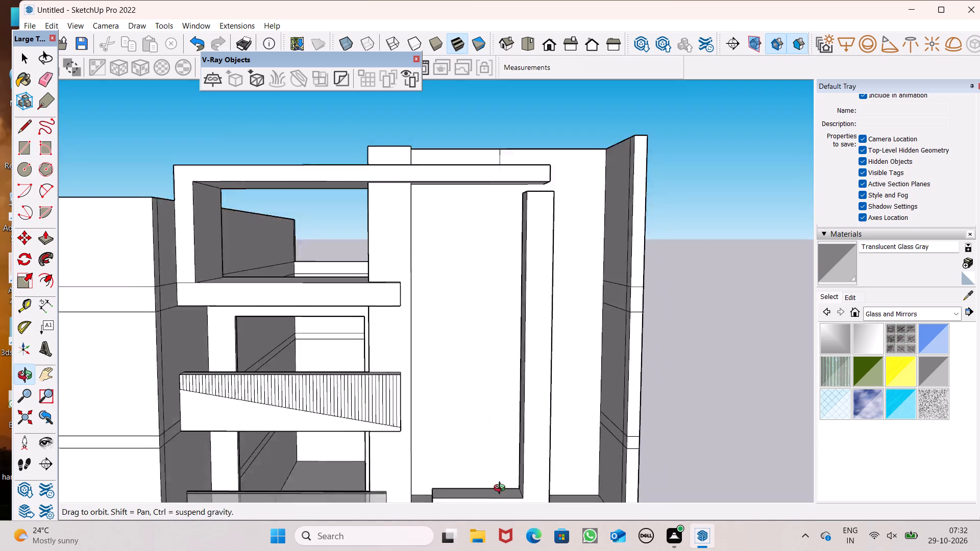
middle_drag(502, 489, 510, 521)
scroll(499, 384, down, 5)
scroll(511, 463, up, 2)
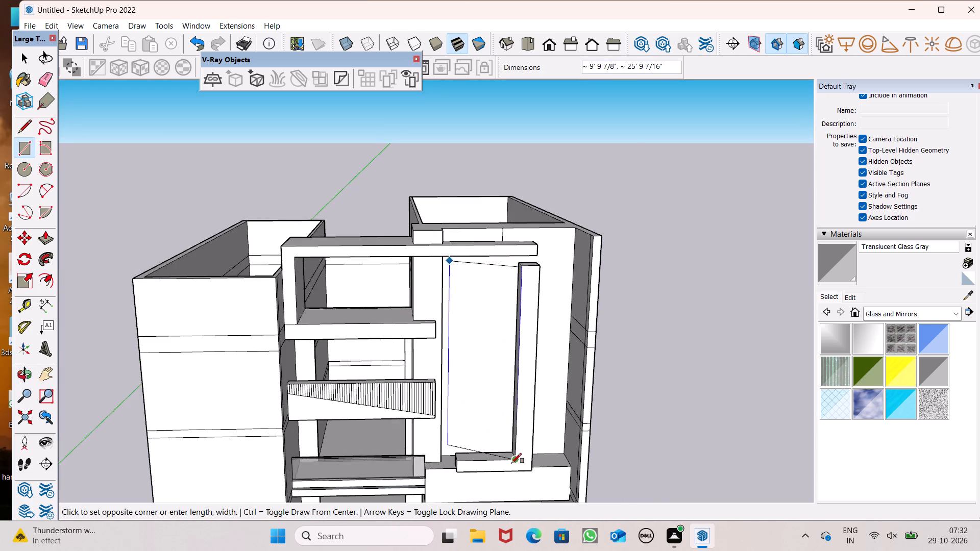
scroll(511, 463, up, 10)
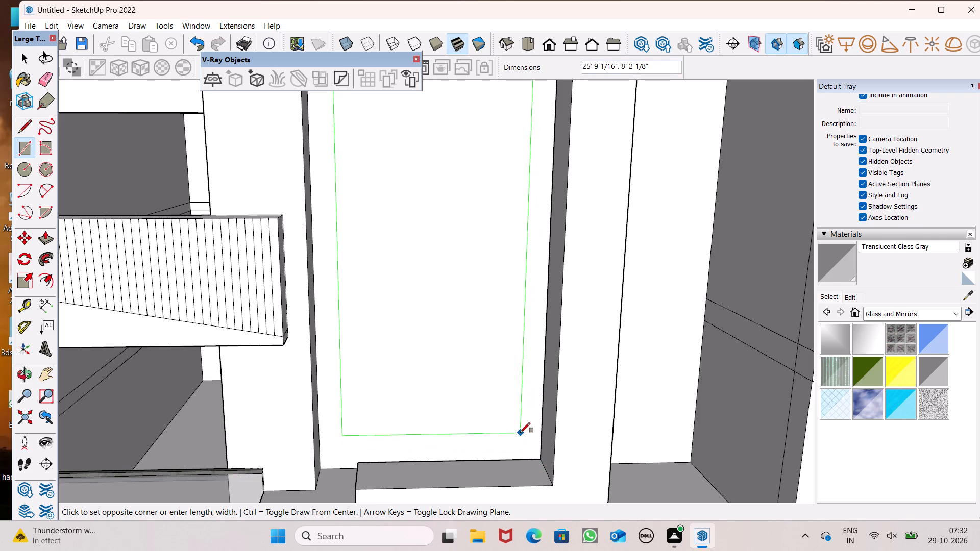
click(521, 425)
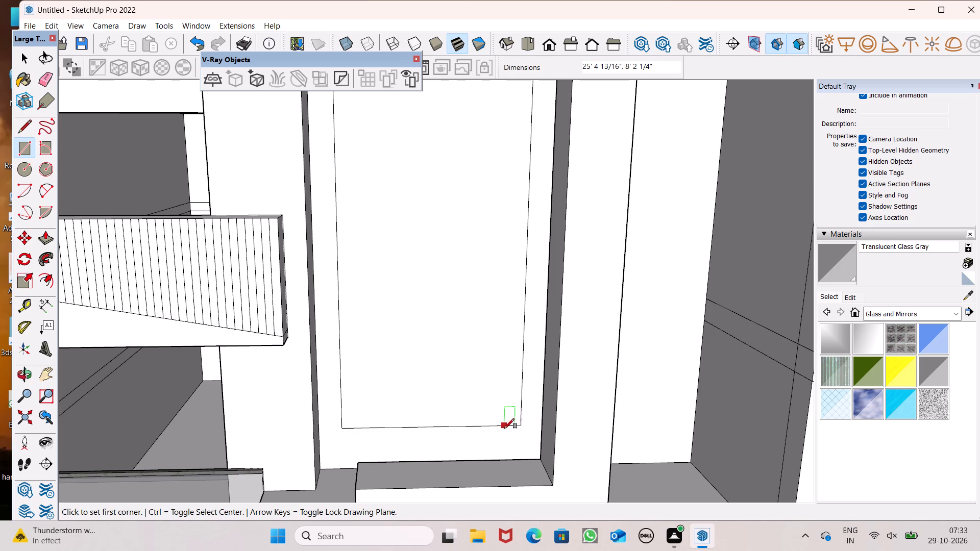
key(space)
Apply Translucent Glass Gray to the new tall rectangular panel beside the column, and check it from several angles.
scroll(452, 404, down, 10)
middle_drag(494, 377, 490, 296)
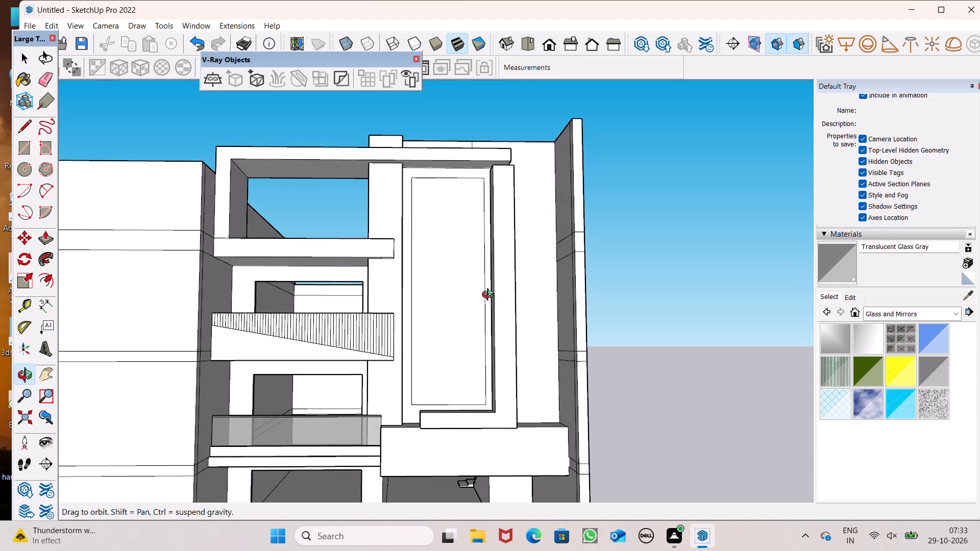
middle_drag(490, 296, 447, 340)
scroll(440, 362, up, 1)
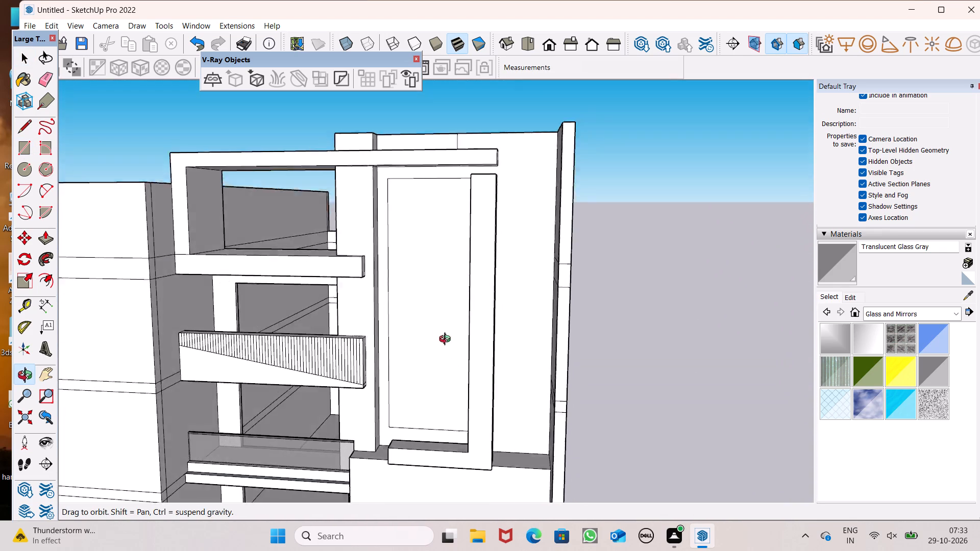
middle_drag(447, 340, 541, 373)
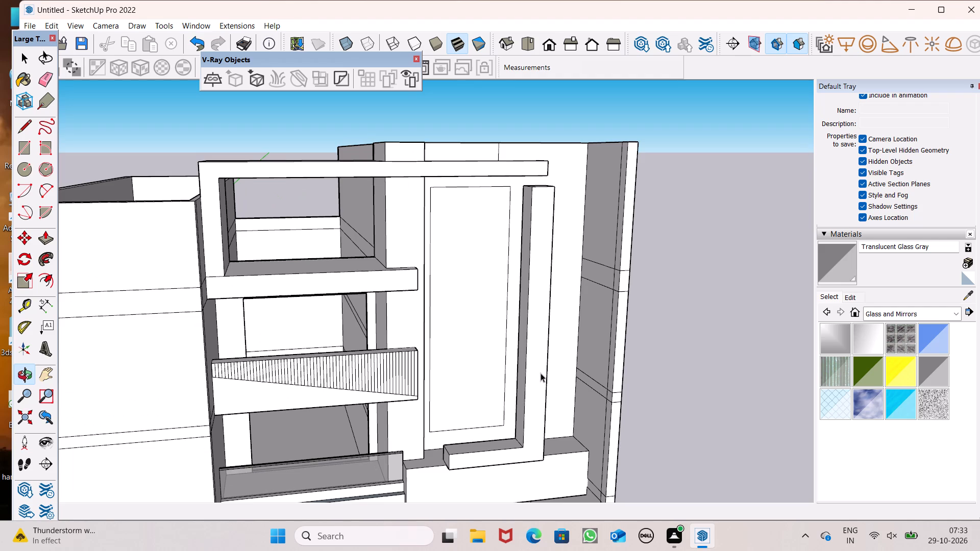
click(925, 368)
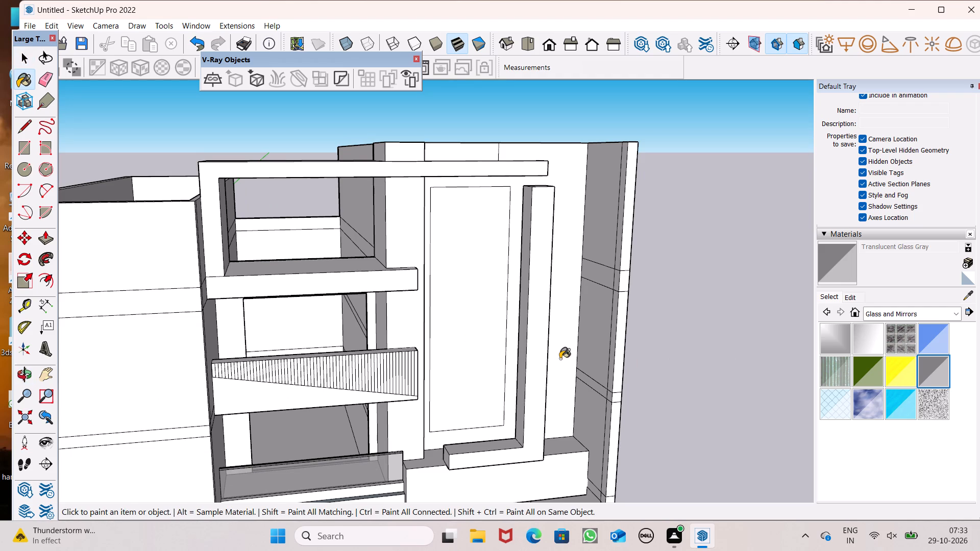
click(462, 344)
middle_drag(513, 423, 399, 431)
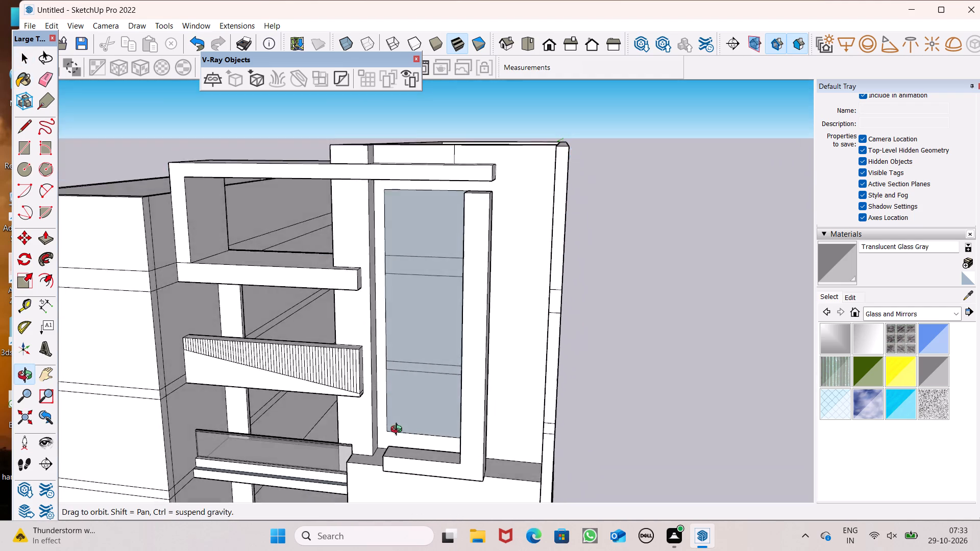
middle_drag(399, 431, 329, 387)
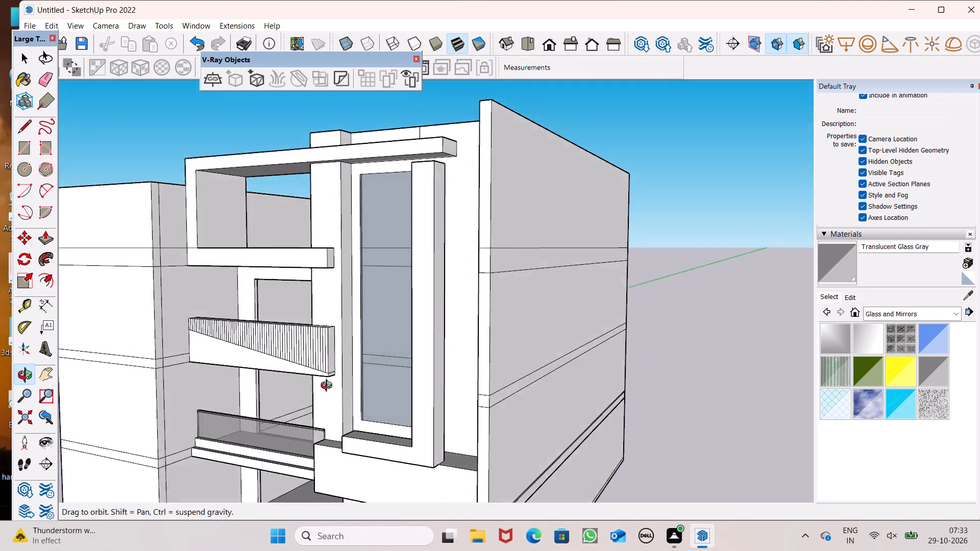
middle_drag(329, 387, 356, 507)
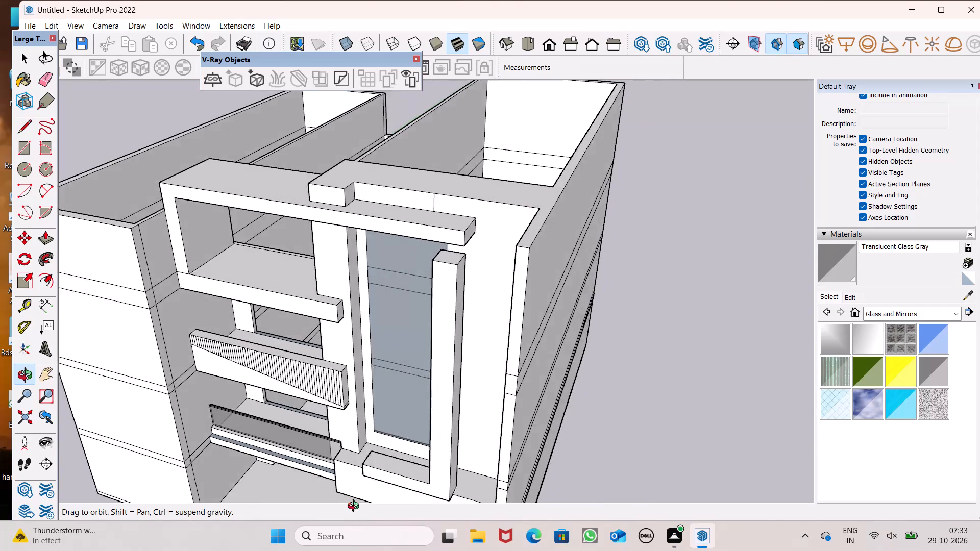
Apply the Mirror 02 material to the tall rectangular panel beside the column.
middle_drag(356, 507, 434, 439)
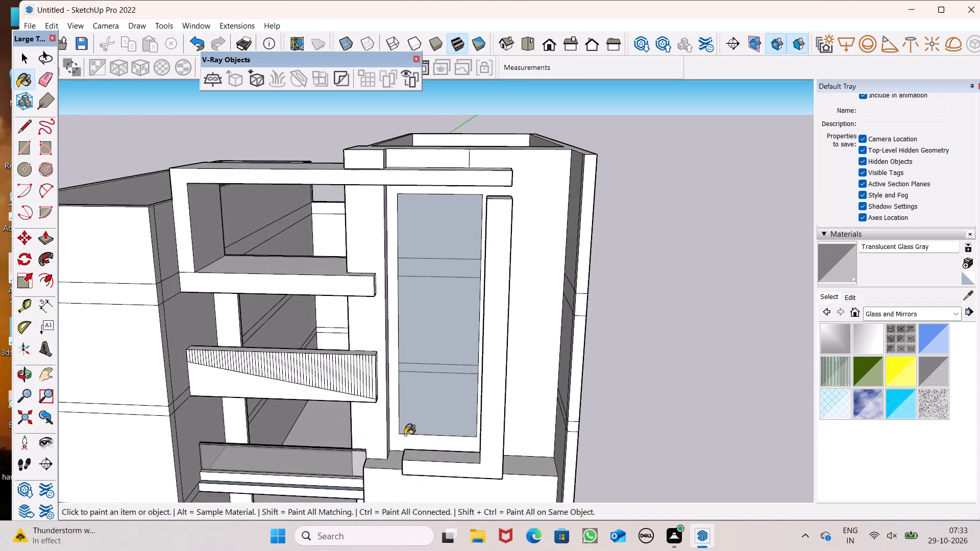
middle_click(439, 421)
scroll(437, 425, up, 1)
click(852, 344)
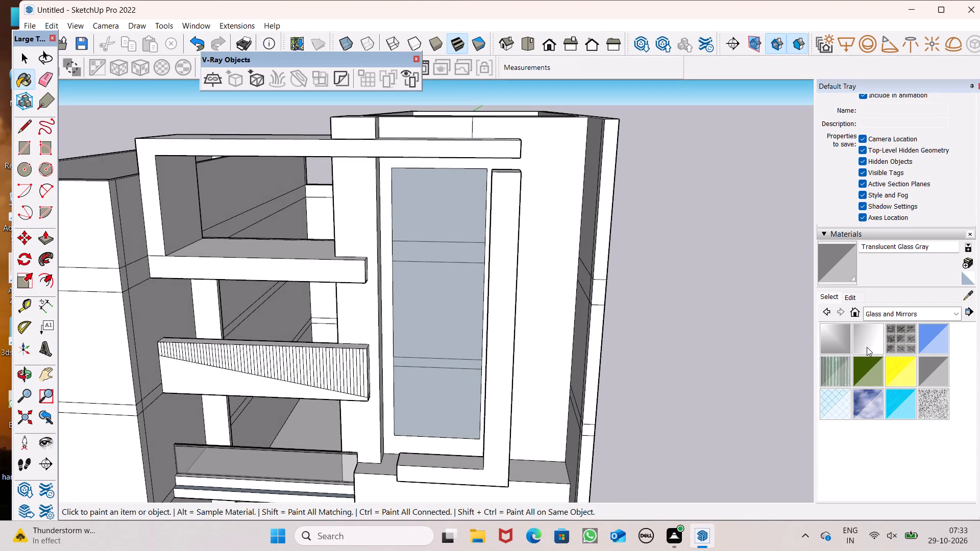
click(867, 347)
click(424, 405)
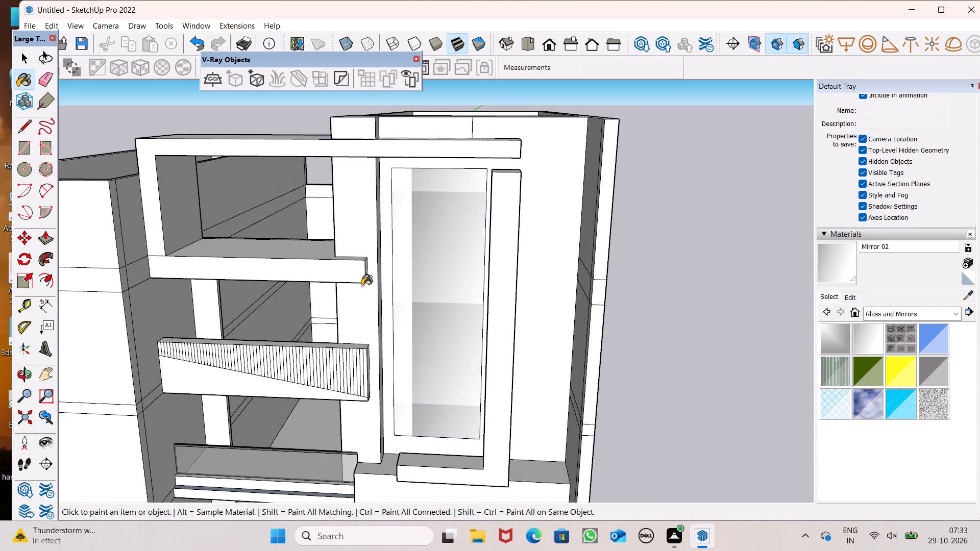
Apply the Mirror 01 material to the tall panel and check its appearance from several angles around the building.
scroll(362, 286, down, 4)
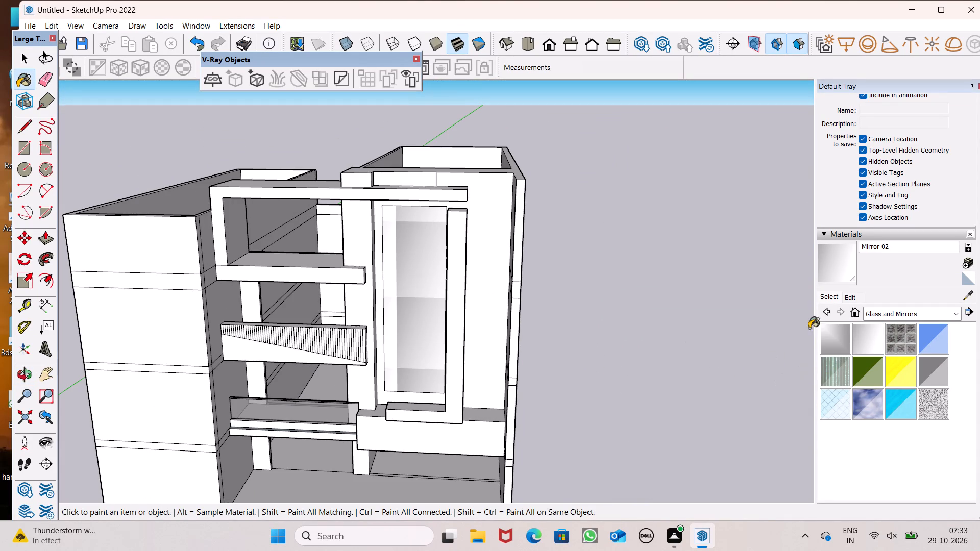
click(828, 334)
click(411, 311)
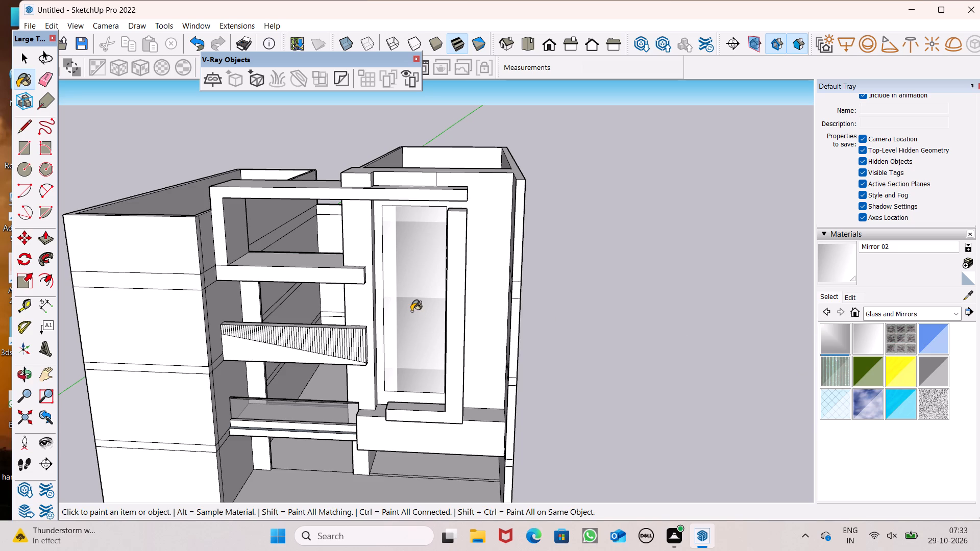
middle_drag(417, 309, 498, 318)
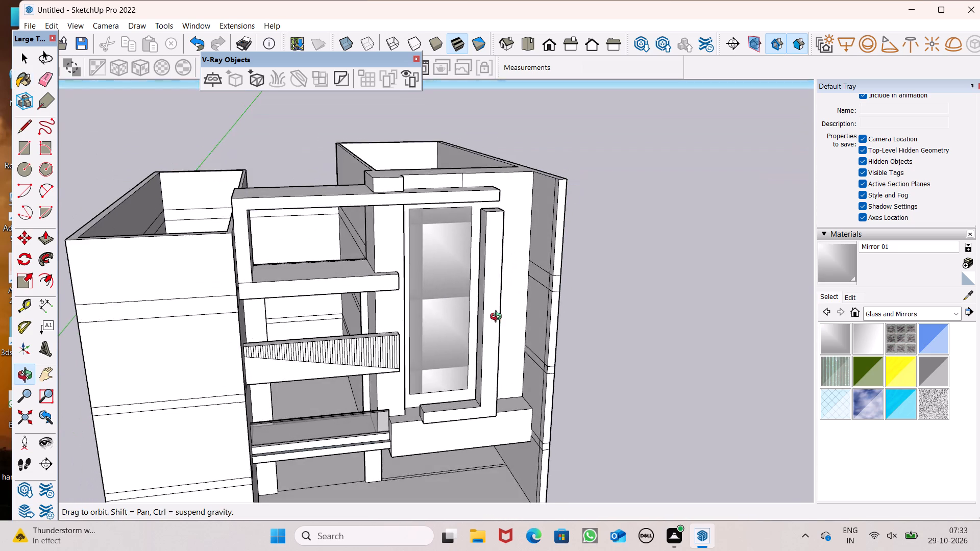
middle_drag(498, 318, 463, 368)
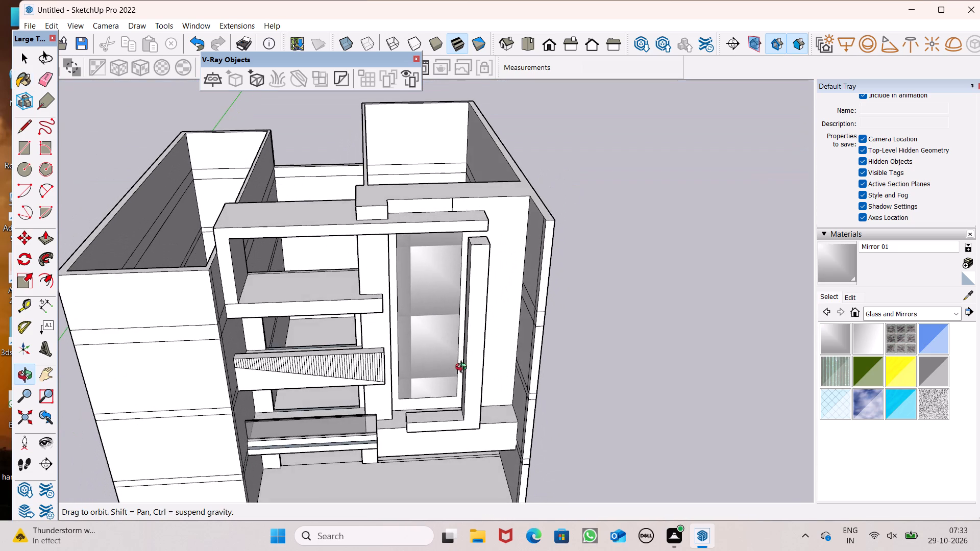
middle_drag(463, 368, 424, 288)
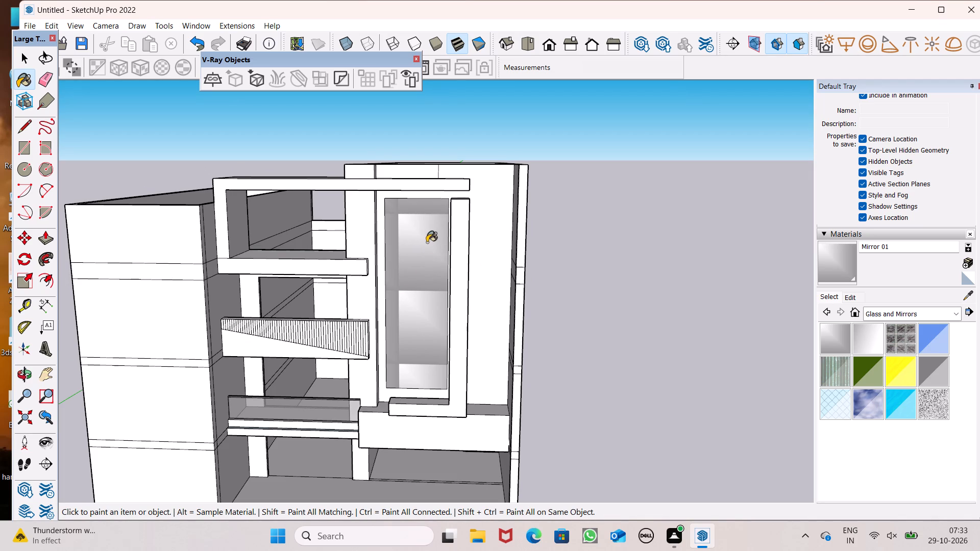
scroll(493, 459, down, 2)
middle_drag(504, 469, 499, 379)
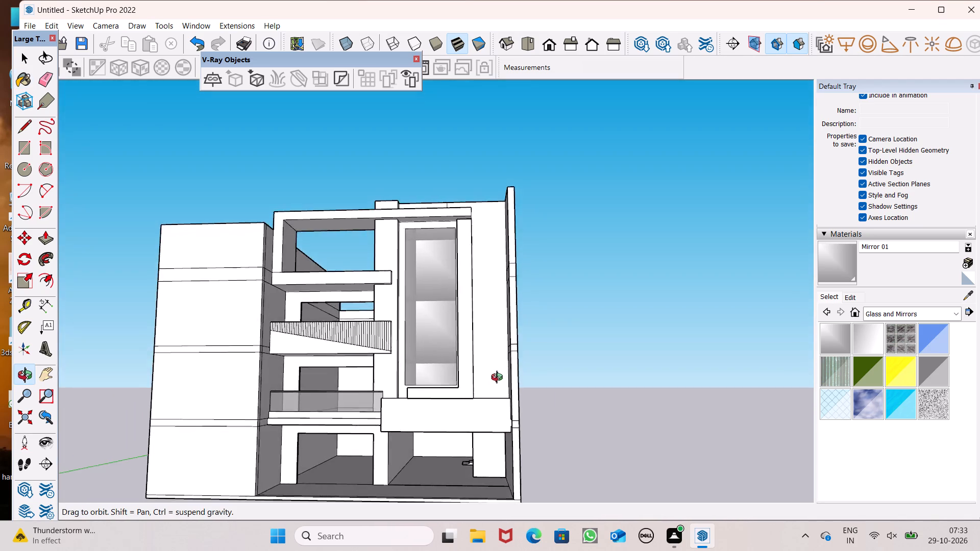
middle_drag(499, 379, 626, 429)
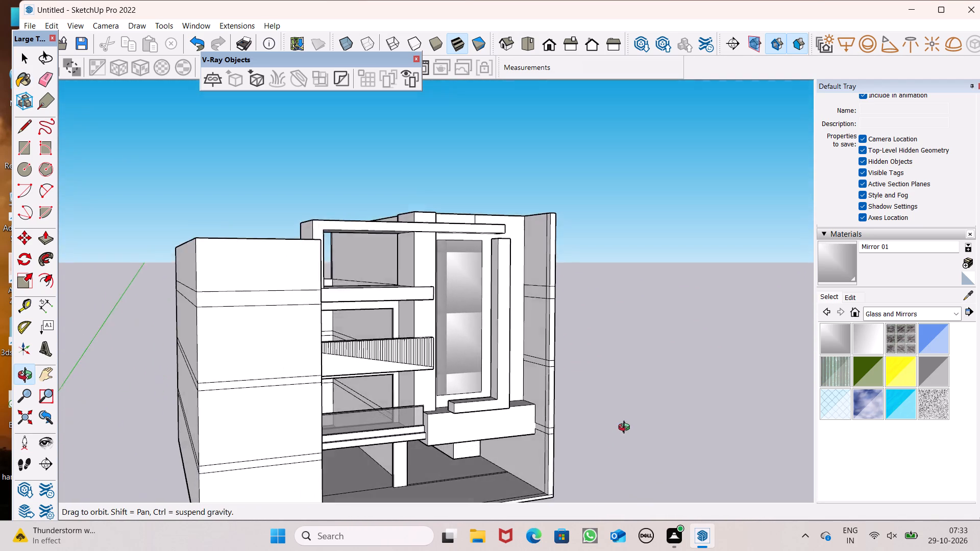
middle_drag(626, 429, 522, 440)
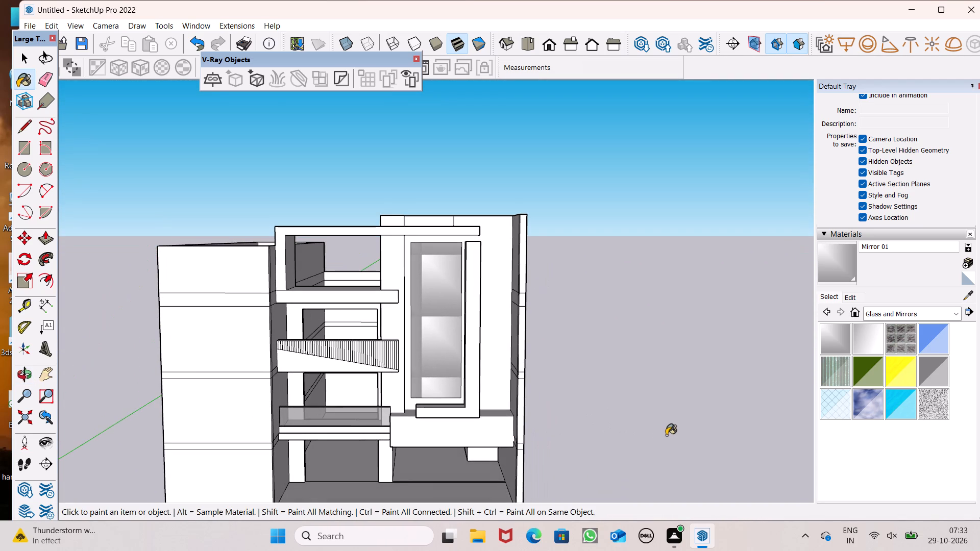
Undo the Mirror 01, Mirror 02 and Translucent Glass Gray applications on the tall panel.
key(space)
key(ctrl+z)
scroll(483, 385, up, 3)
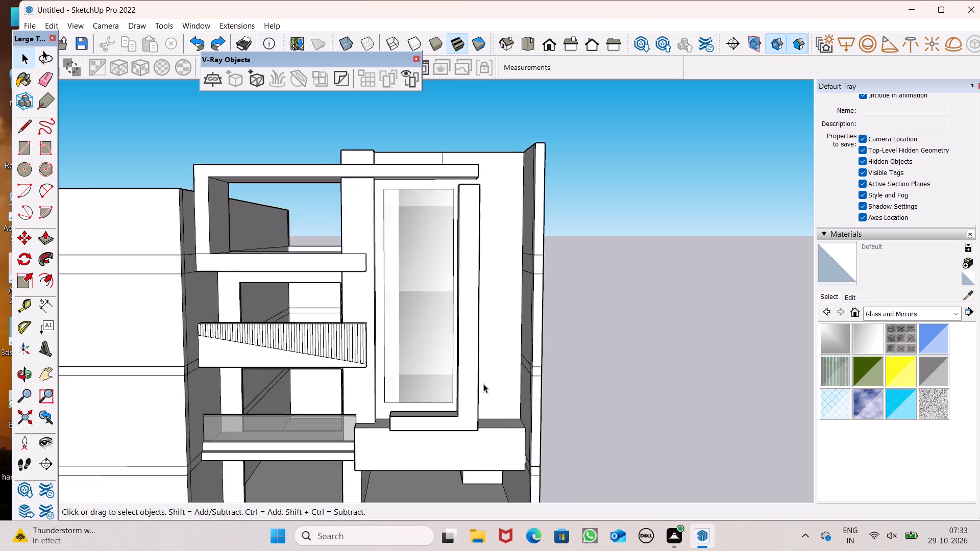
scroll(483, 384, up, 3)
key(ctrl+z)
key(ctrl+z)
scroll(483, 383, down, 6)
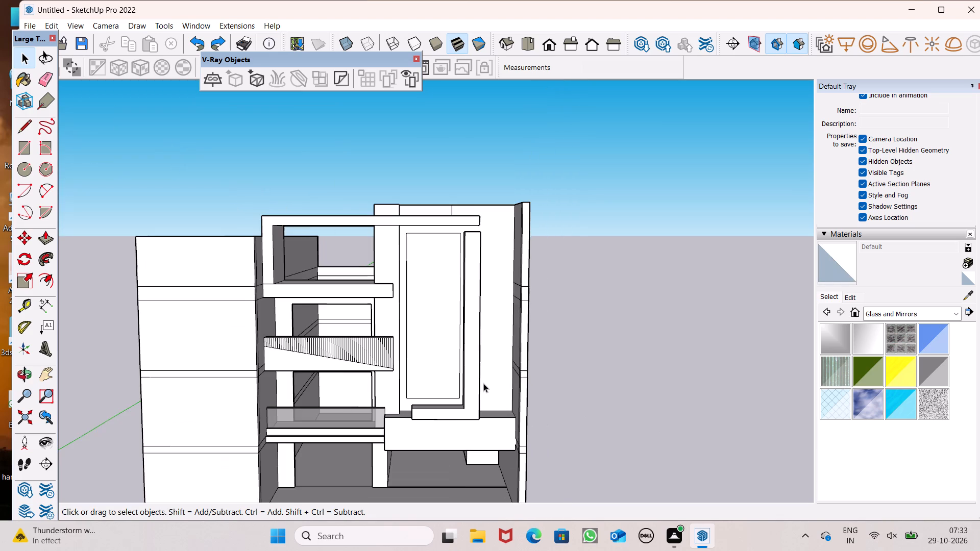
Erase the paired horizontal floor-level lines from the inner face of the front wall, behind the tall panel.
middle_drag(480, 383, 61, 484)
scroll(327, 302, up, 1)
middle_drag(327, 302, 81, 360)
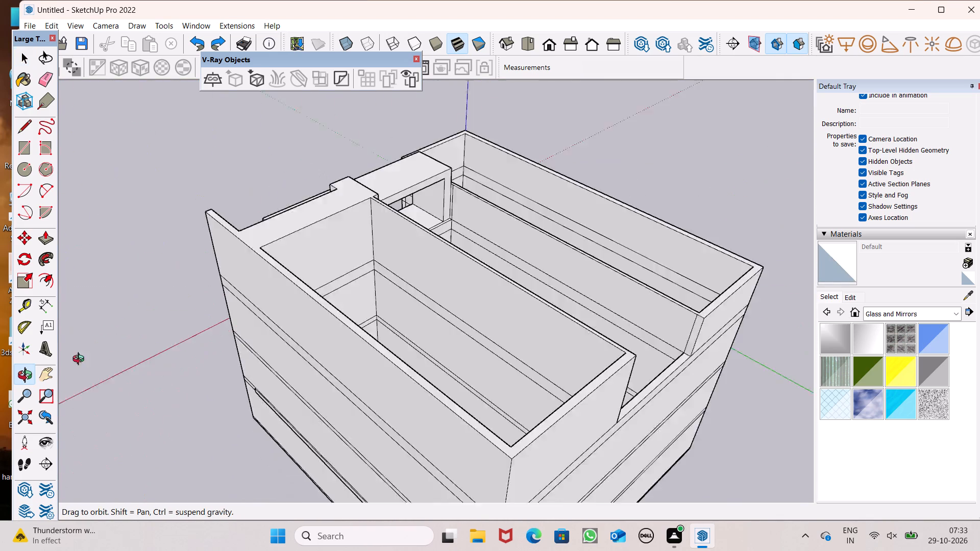
middle_drag(81, 360, 0, 360)
middle_drag(103, 315, 112, 324)
scroll(122, 339, up, 1)
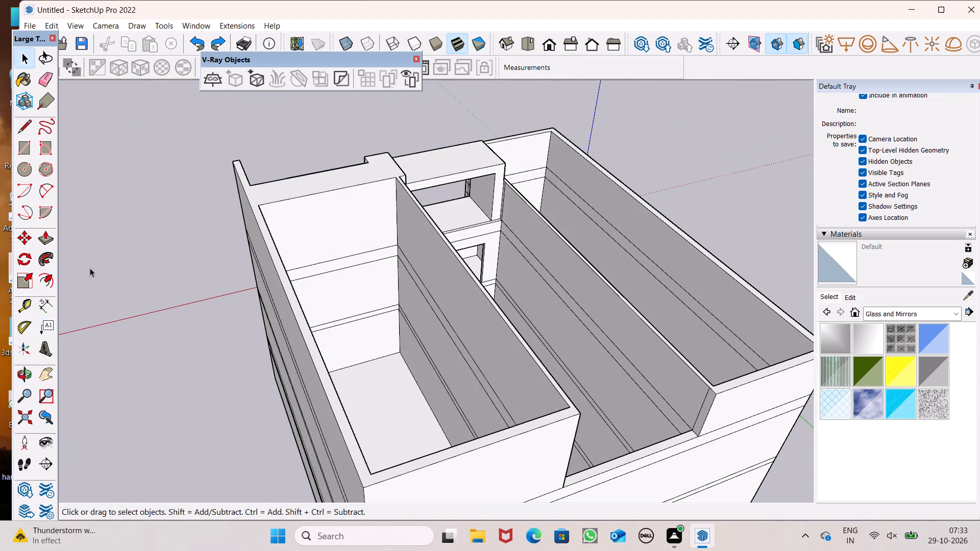
click(50, 78)
scroll(314, 218, up, 4)
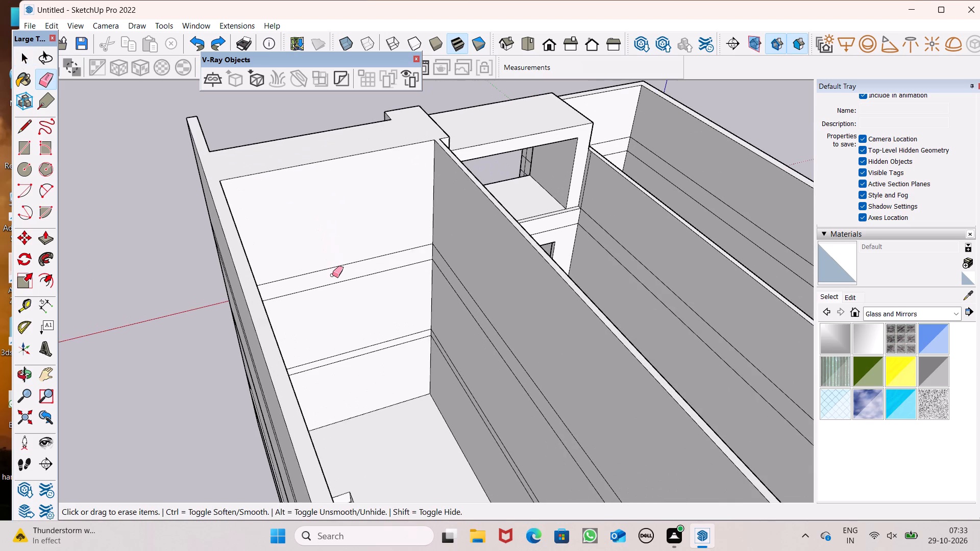
drag(335, 257, 328, 271)
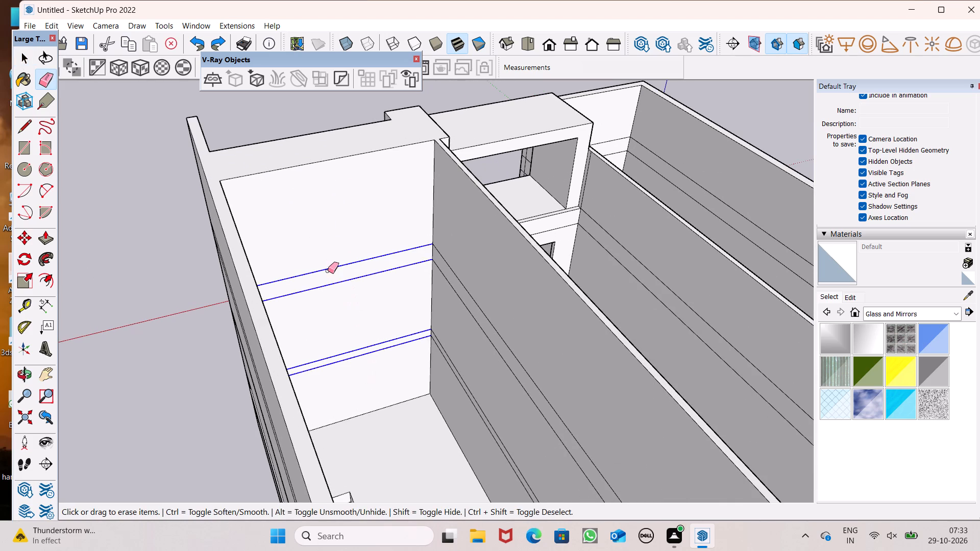
drag(328, 271, 328, 279)
Review the front facade and the unpainted tall panel from several angles.
scroll(316, 292, down, 5)
middle_drag(80, 320, 780, 201)
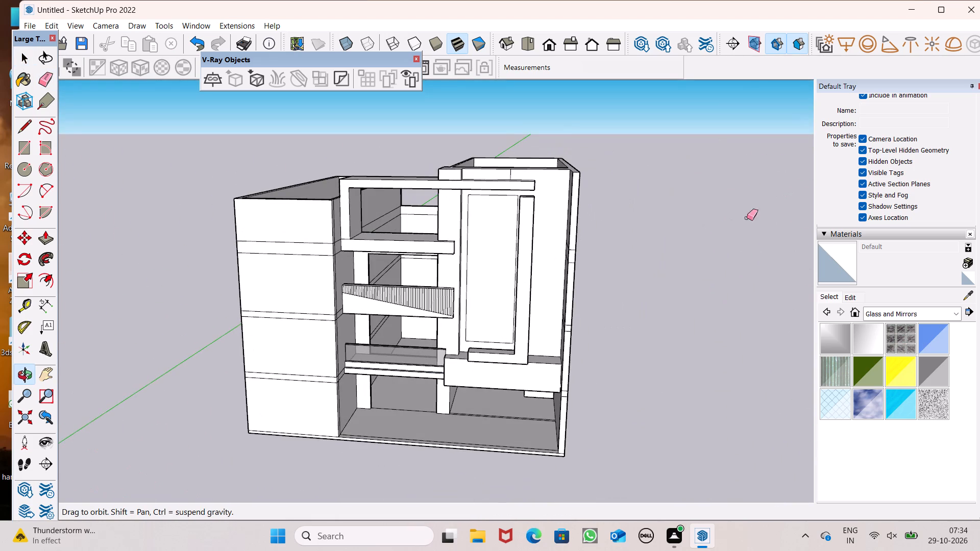
middle_drag(569, 273, 609, 214)
scroll(569, 241, up, 1)
middle_drag(569, 238, 581, 211)
scroll(581, 211, up, 1)
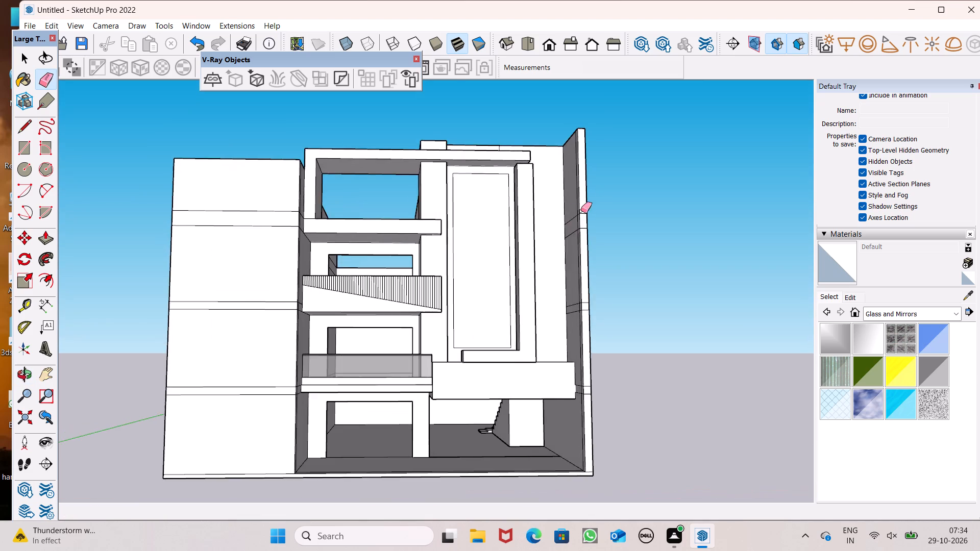
scroll(543, 223, up, 3)
middle_drag(546, 228, 542, 272)
scroll(513, 264, up, 1)
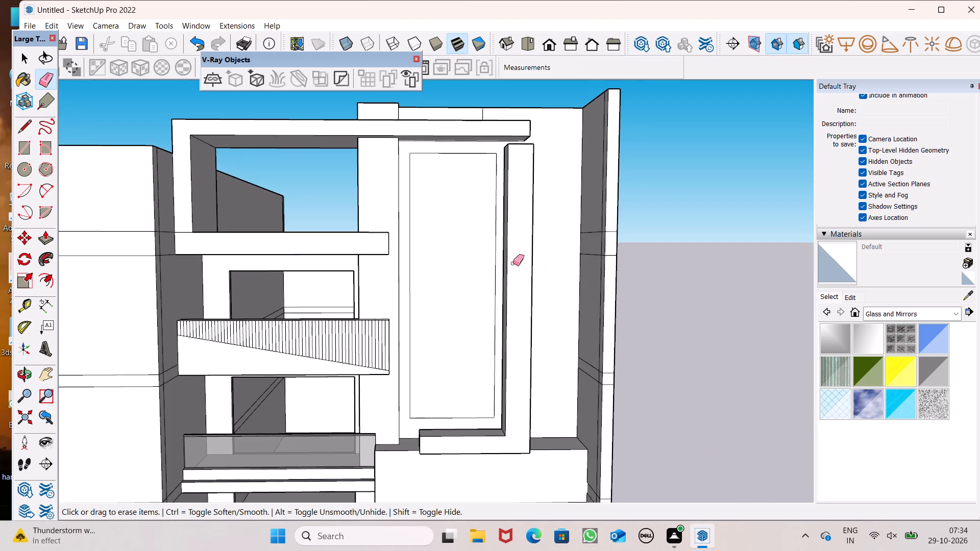
scroll(513, 263, up, 4)
scroll(513, 263, down, 2)
middle_drag(540, 299, 522, 330)
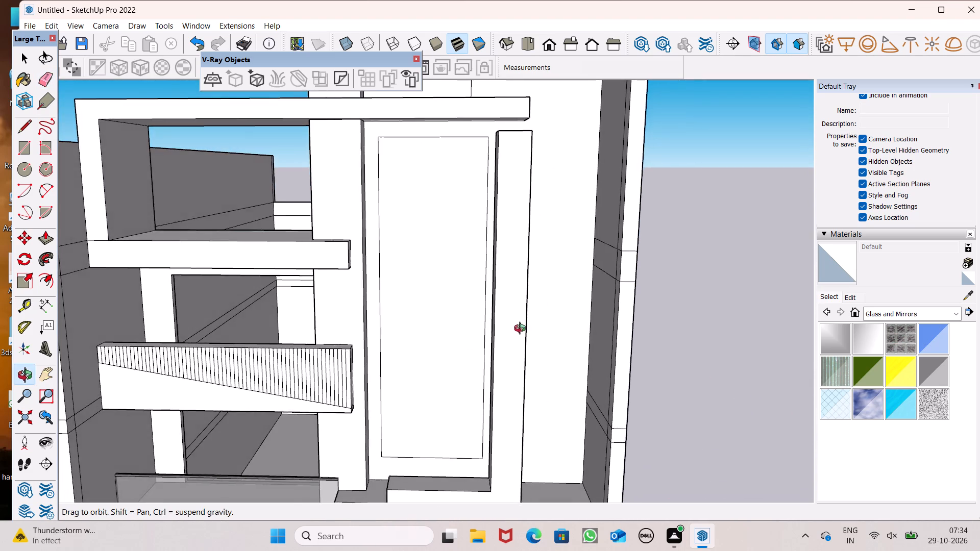
middle_drag(522, 330, 514, 319)
middle_drag(367, 289, 385, 296)
Offset the tall panel's outline slightly inward to form a thin border frame.
click(47, 282)
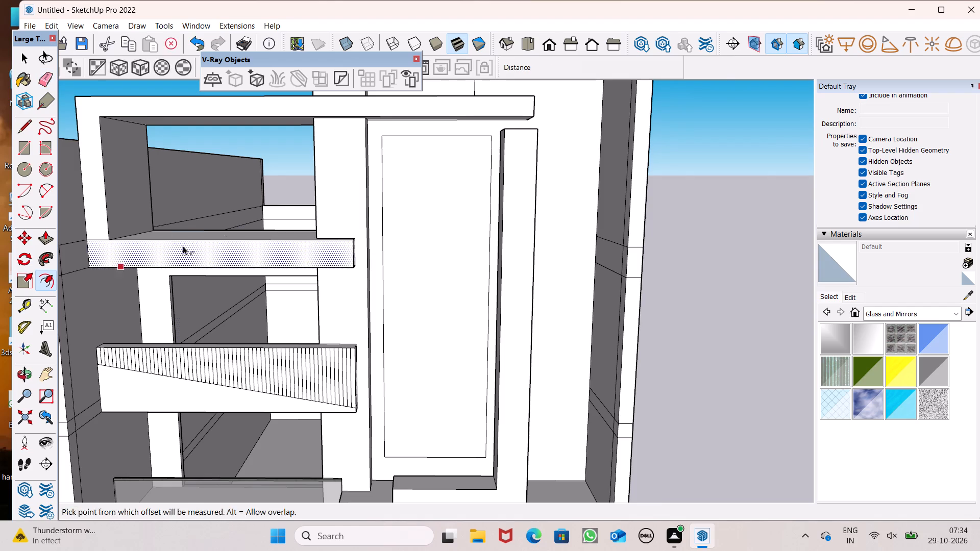
scroll(379, 176, up, 6)
drag(423, 162, 423, 145)
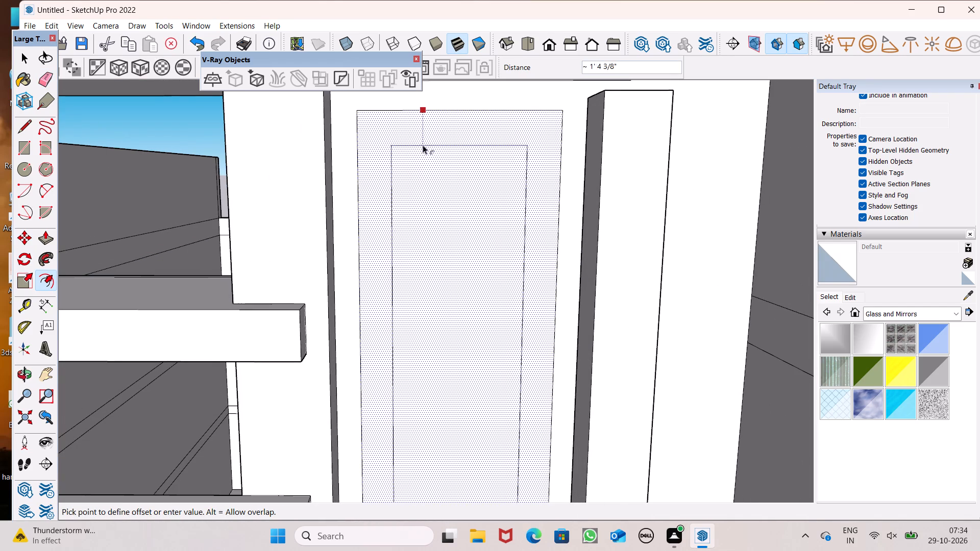
drag(423, 145, 413, 116)
scroll(388, 101, down, 4)
scroll(371, 253, down, 3)
key(space)
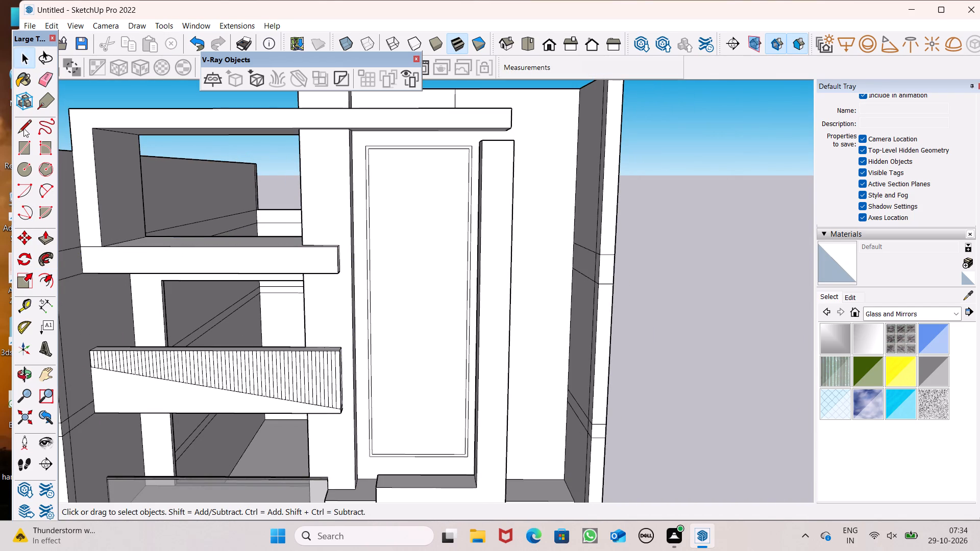
Draw a thin horizontal rectangle about 2 5/8" high by 7' 9 1/8" wide across the upper part of the panel, inside its border.
click(24, 148)
scroll(292, 216, down, 1)
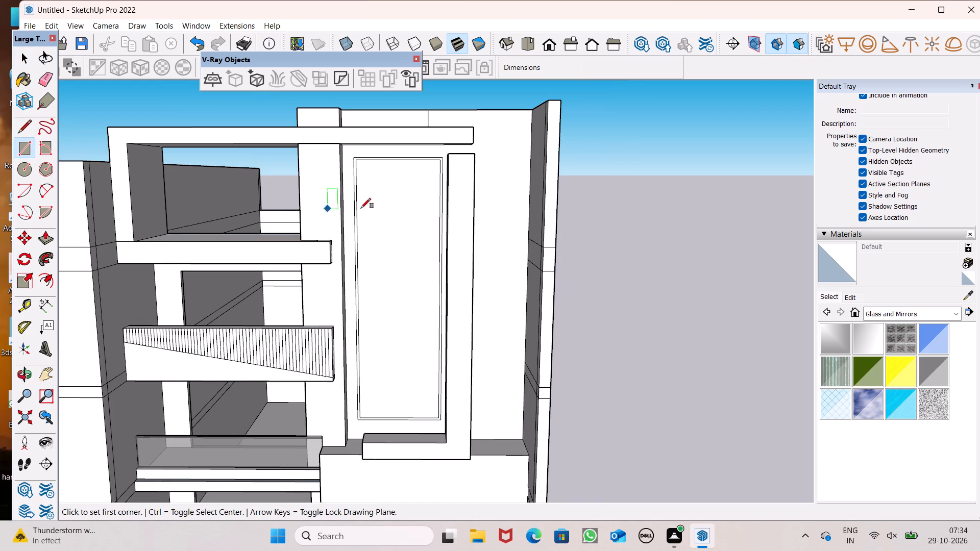
scroll(435, 199, up, 5)
scroll(346, 218, up, 3)
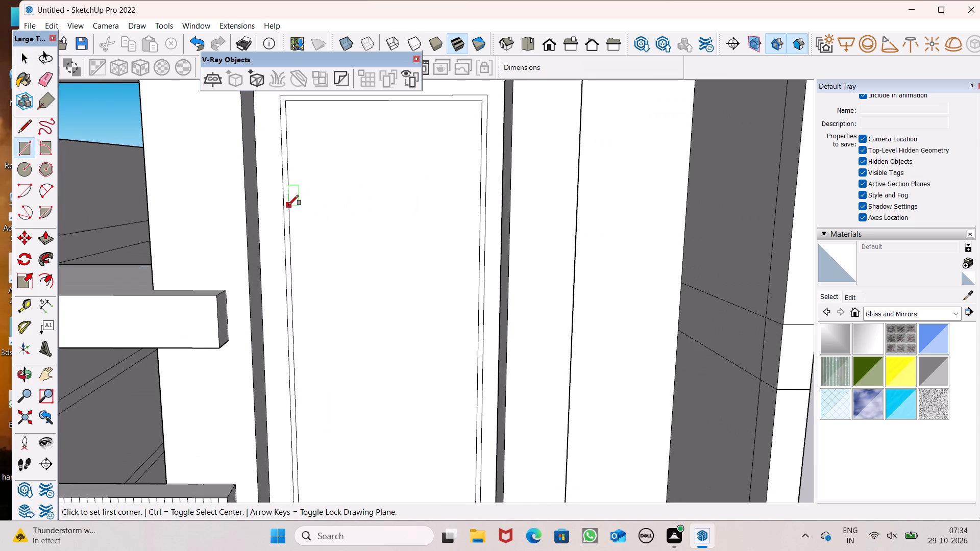
click(288, 205)
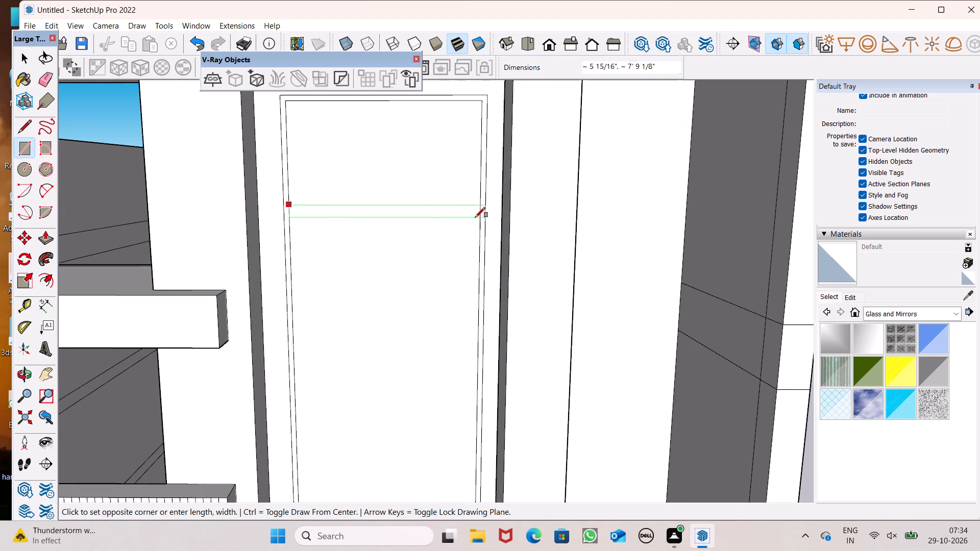
scroll(474, 215, up, 5)
click(486, 208)
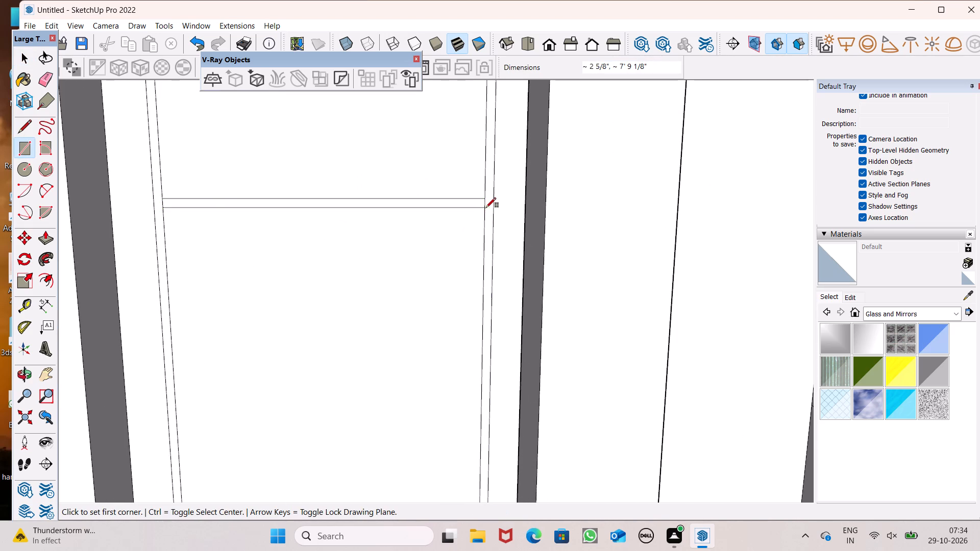
scroll(435, 150, down, 8)
scroll(412, 245, down, 4)
key(space)
Select the thin horizontal strip with its edges and move it a short distance down within the panel frame.
scroll(374, 223, up, 8)
double_click(380, 191)
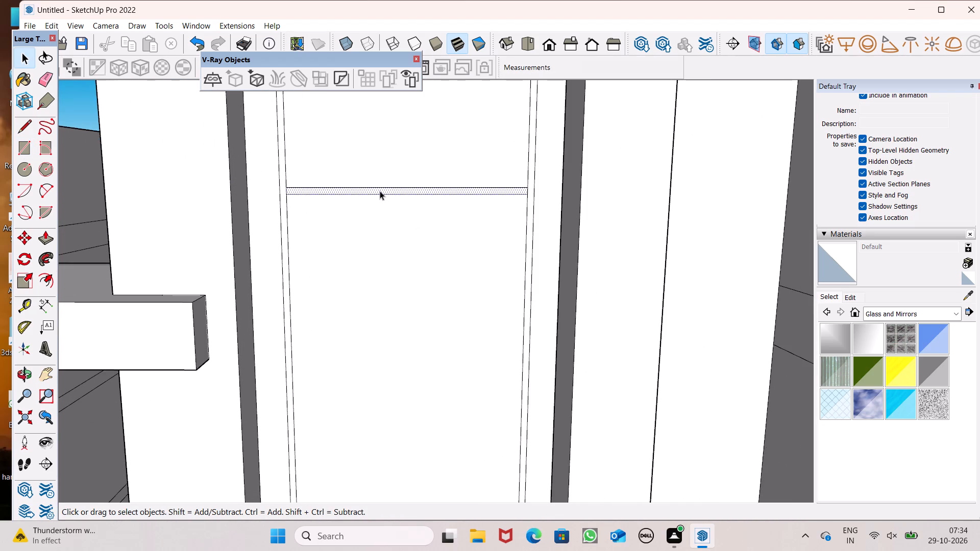
key(m)
key(Return)
scroll(375, 217, down, 7)
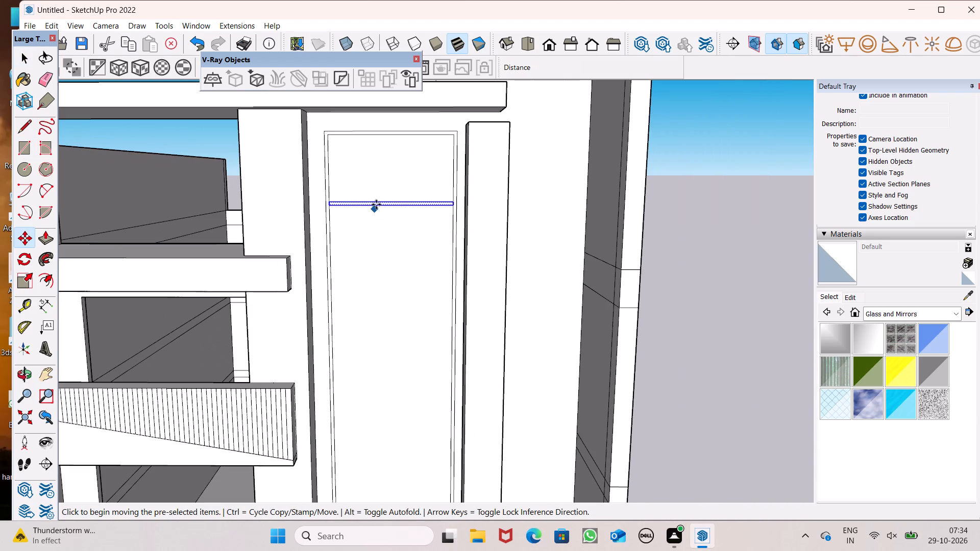
drag(385, 203, 388, 211)
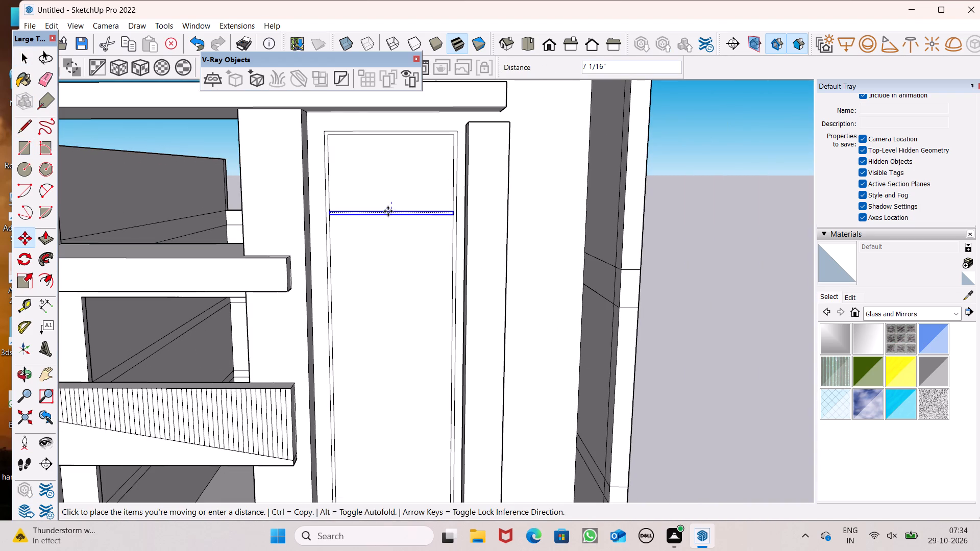
drag(388, 211, 388, 223)
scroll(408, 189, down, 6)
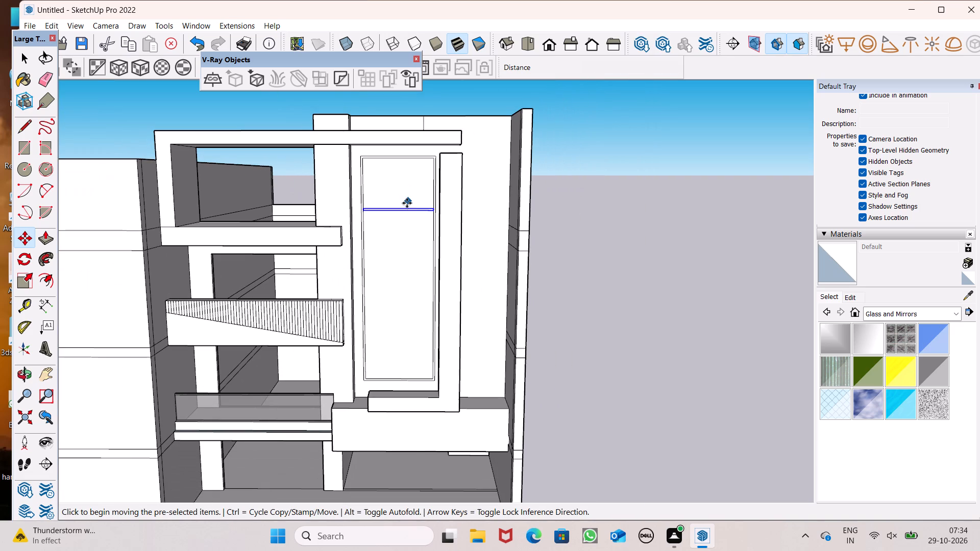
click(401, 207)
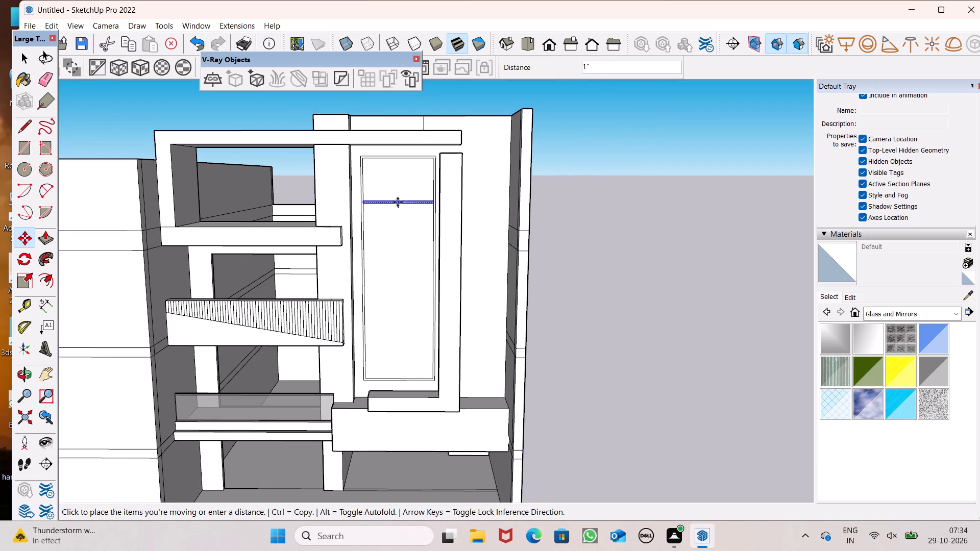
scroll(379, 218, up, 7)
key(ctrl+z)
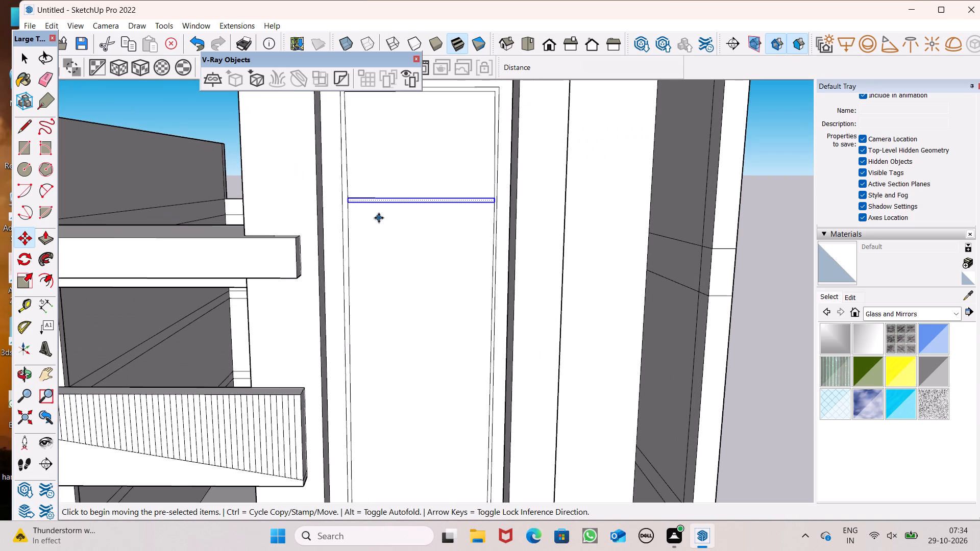
Move the selected thin horizontal strip slightly upward within the tall panel's frame.
scroll(377, 215, up, 5)
drag(422, 188, 422, 183)
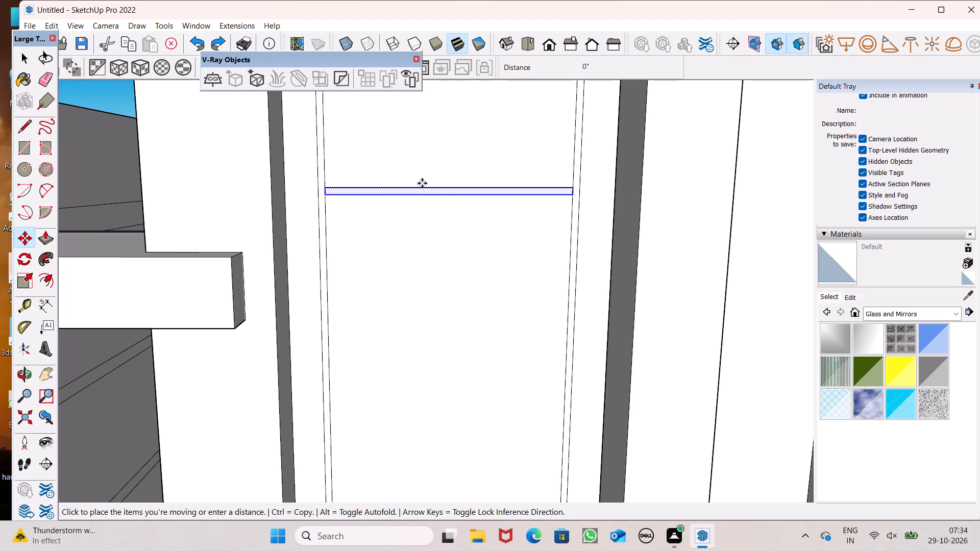
drag(422, 183, 422, 178)
Copy the thin strip about 5' 1/4" down the tall panel and repeat it as a *5 array at equal spacing.
scroll(426, 152, down, 13)
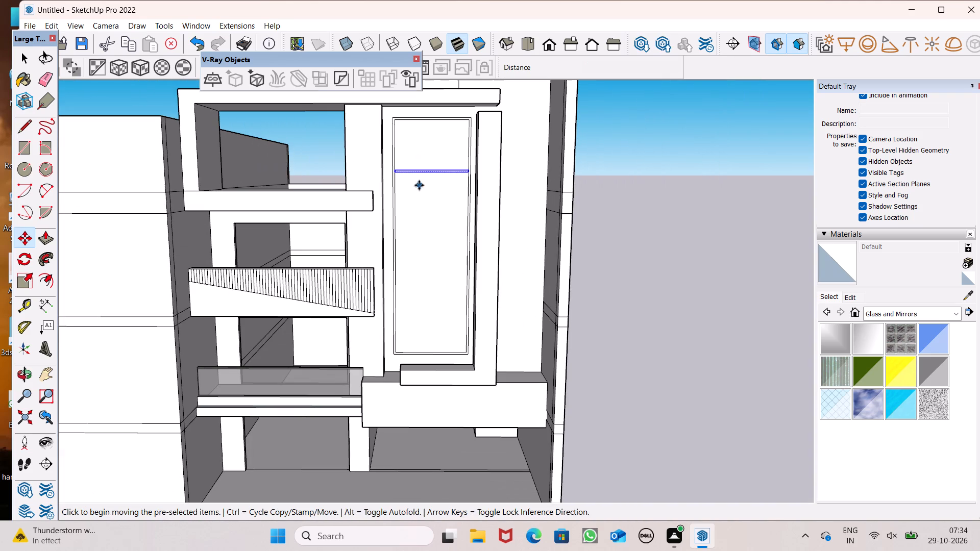
drag(430, 170, 431, 190)
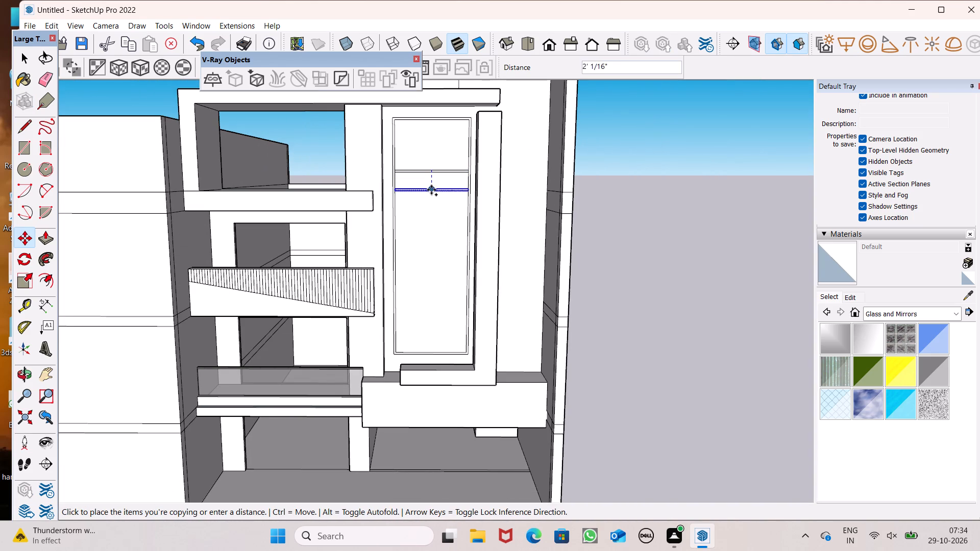
drag(431, 190, 433, 214)
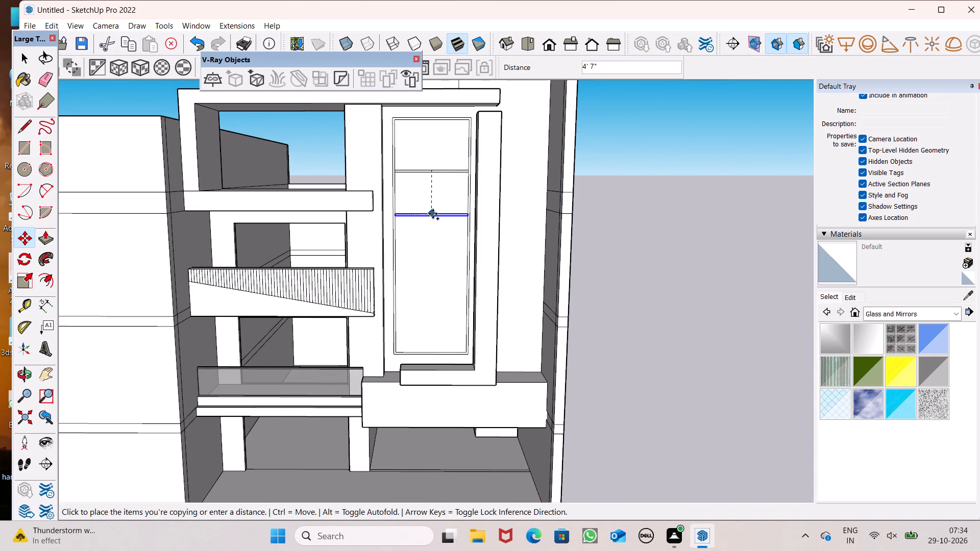
drag(433, 214, 432, 218)
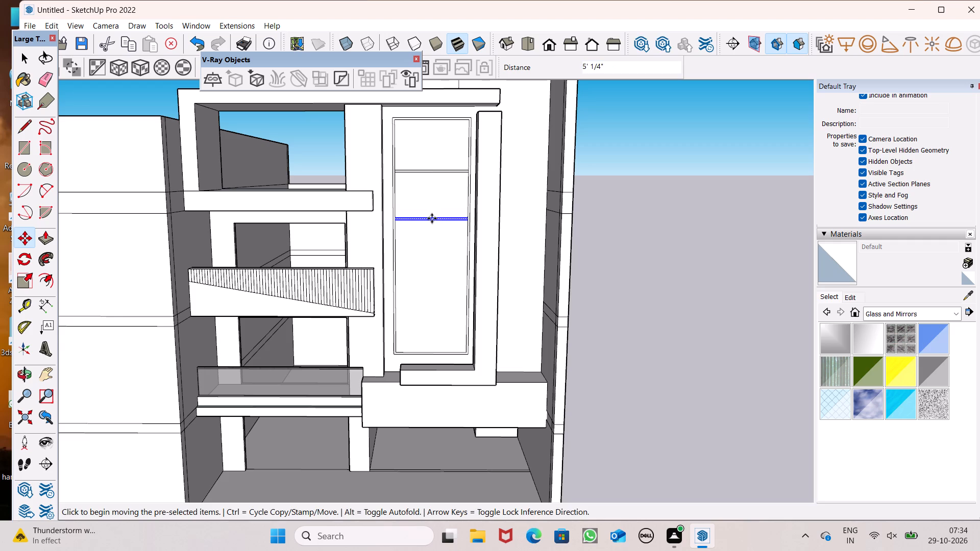
key(shift+asterisk)
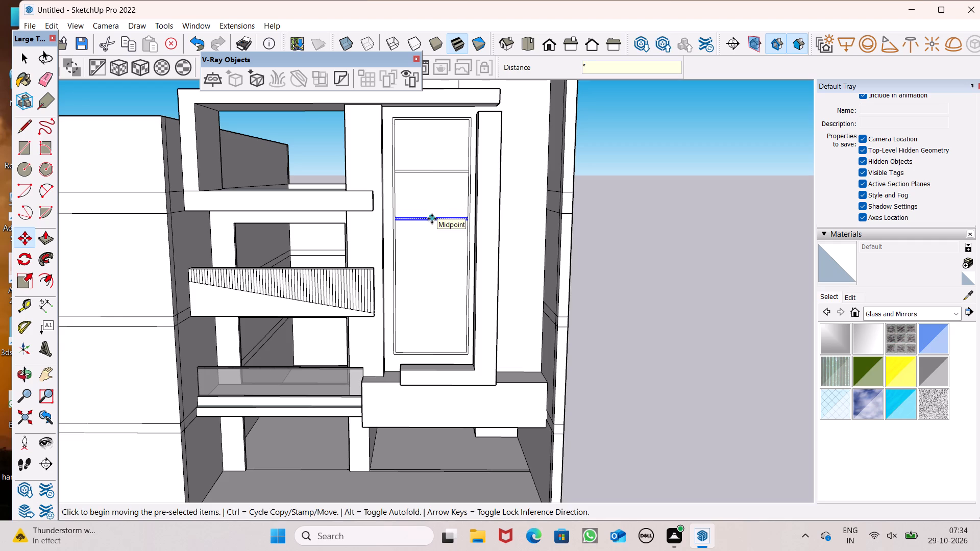
key(5)
key(Return)
key(space)
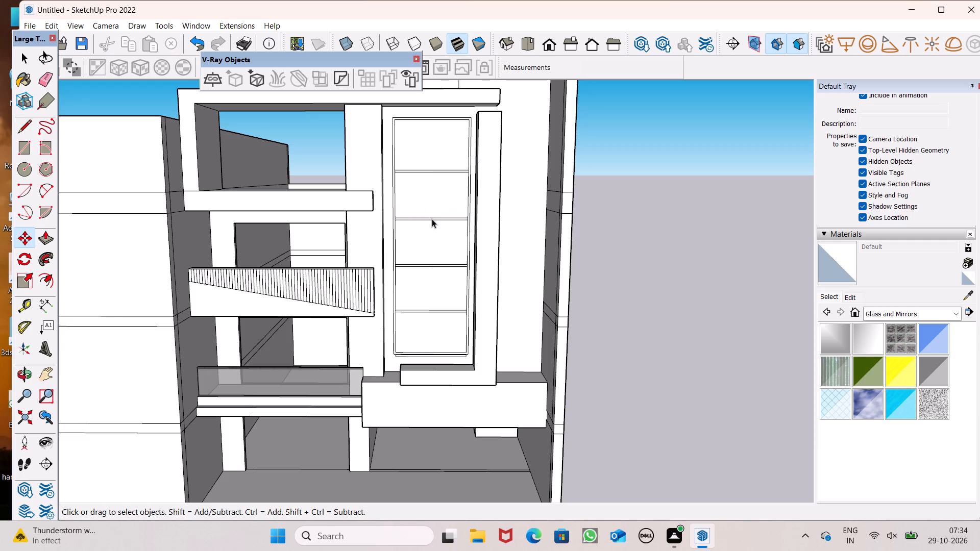
Erase all edges of the surplus strip copy lying just below the tall panel's bottom border.
scroll(402, 400, up, 6)
scroll(433, 353, up, 8)
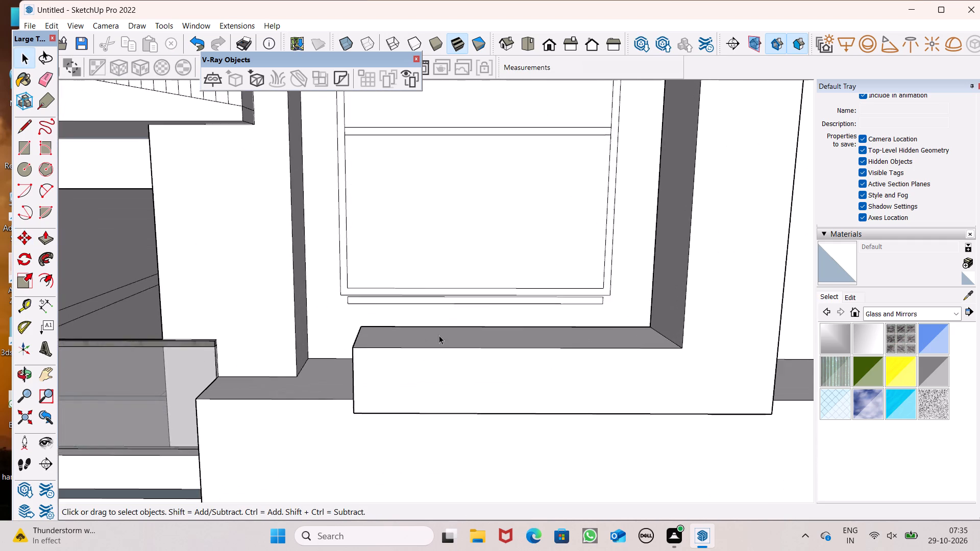
scroll(442, 319, up, 5)
middle_drag(469, 304, 513, 315)
scroll(319, 311, up, 2)
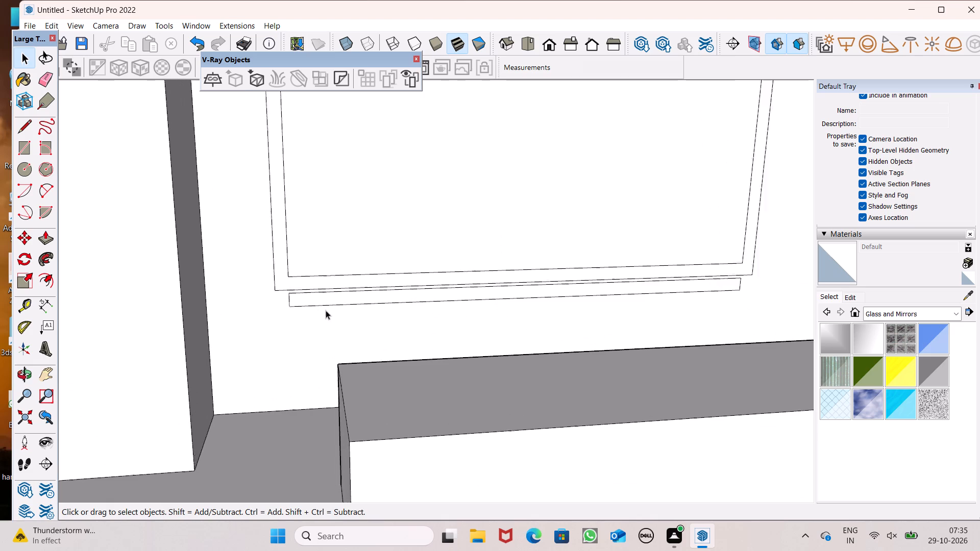
scroll(326, 310, up, 5)
click(48, 76)
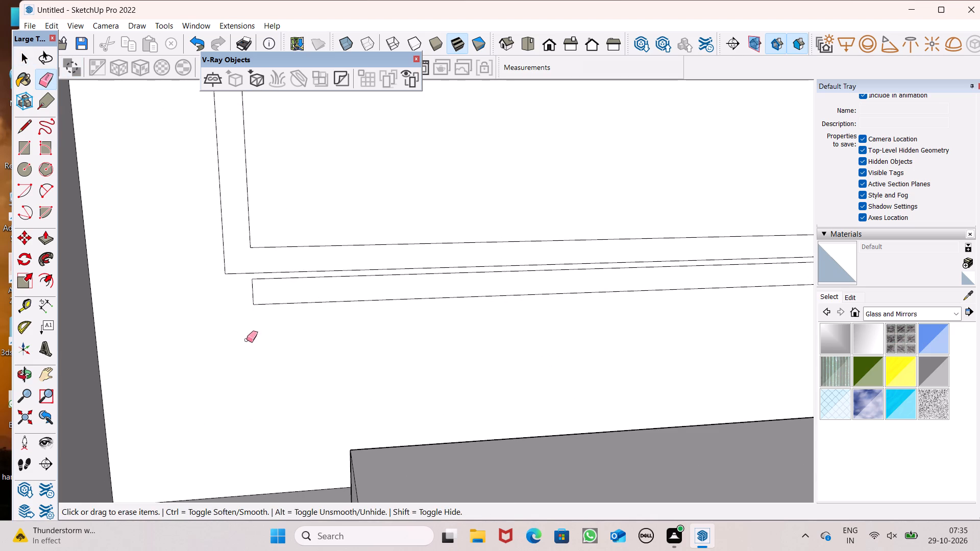
scroll(254, 335, up, 6)
drag(239, 236, 244, 272)
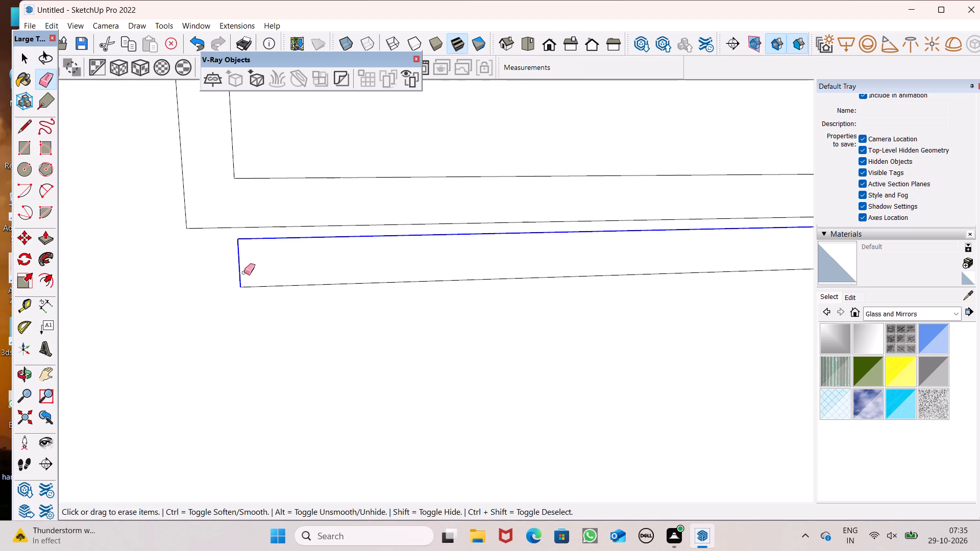
drag(244, 272, 257, 296)
scroll(152, 314, down, 16)
scroll(440, 303, up, 3)
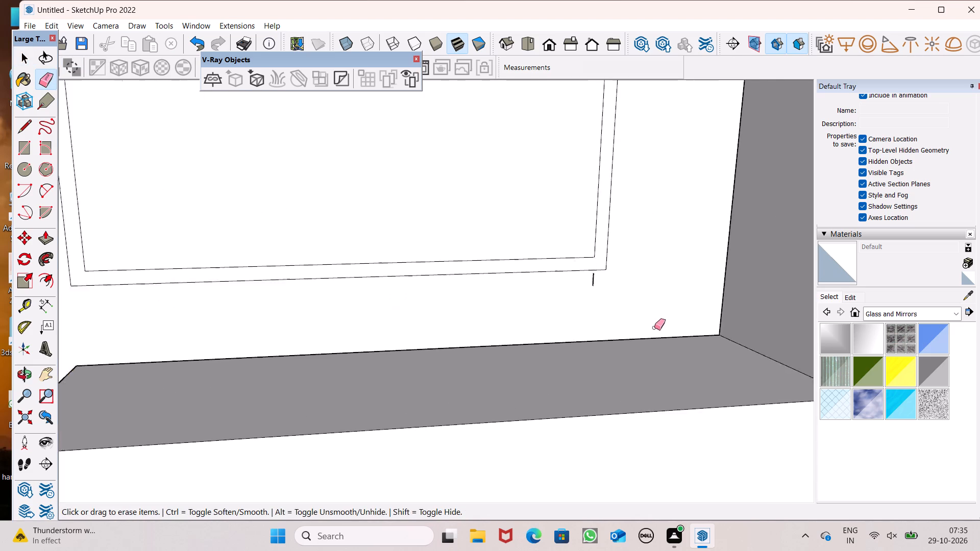
scroll(654, 328, up, 4)
scroll(566, 270, up, 7)
middle_click(566, 270)
drag(525, 238, 535, 231)
Erase the short end edges where the topmost dividing bar meets both sides of the panel's border frame.
scroll(727, 281, down, 8)
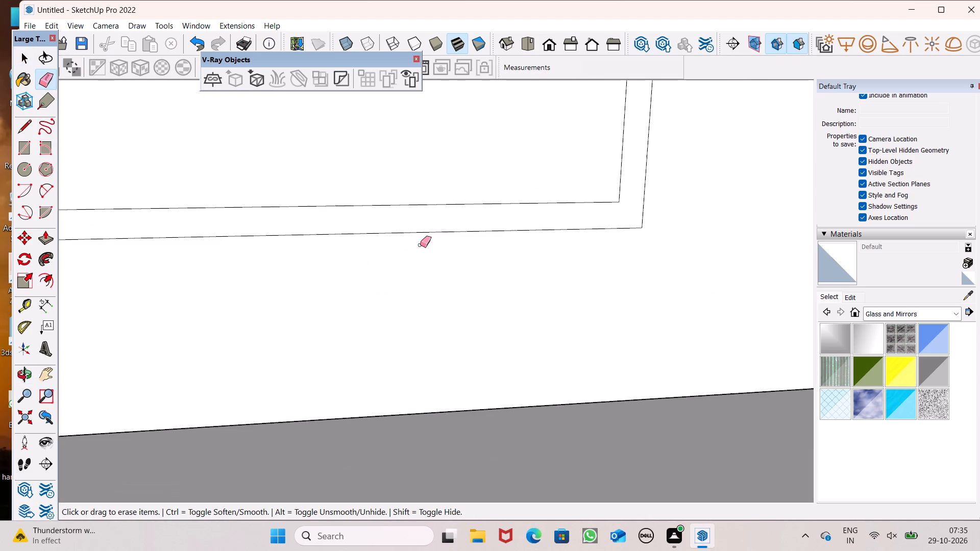
scroll(420, 245, down, 20)
scroll(420, 245, down, 7)
scroll(492, 244, down, 4)
middle_drag(496, 260, 464, 314)
scroll(487, 119, up, 2)
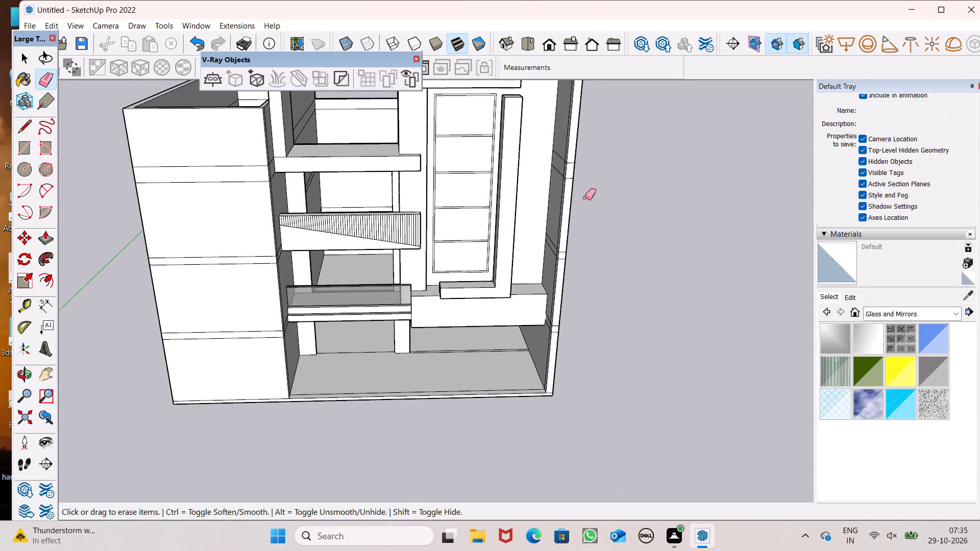
scroll(458, 139, up, 7)
scroll(417, 126, up, 6)
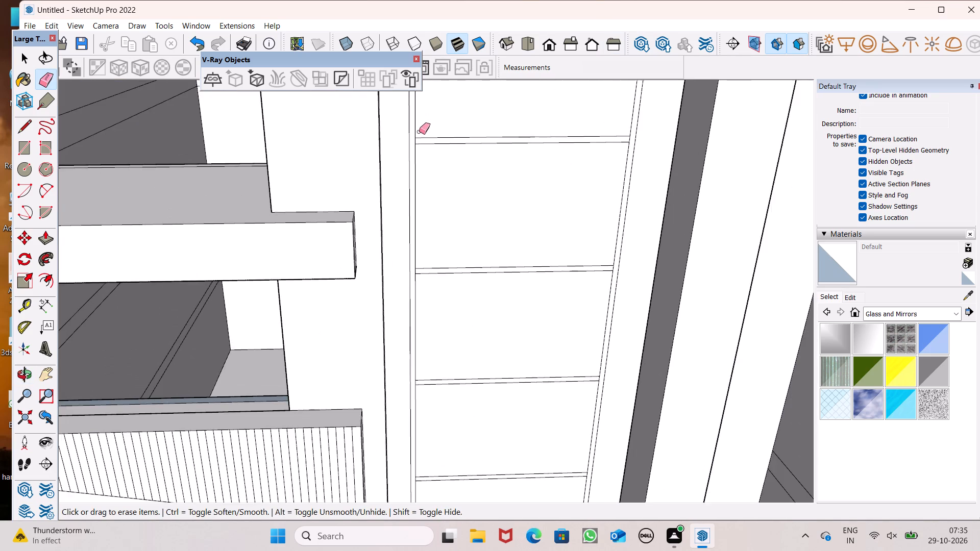
scroll(419, 136, up, 12)
click(418, 140)
scroll(401, 151, down, 6)
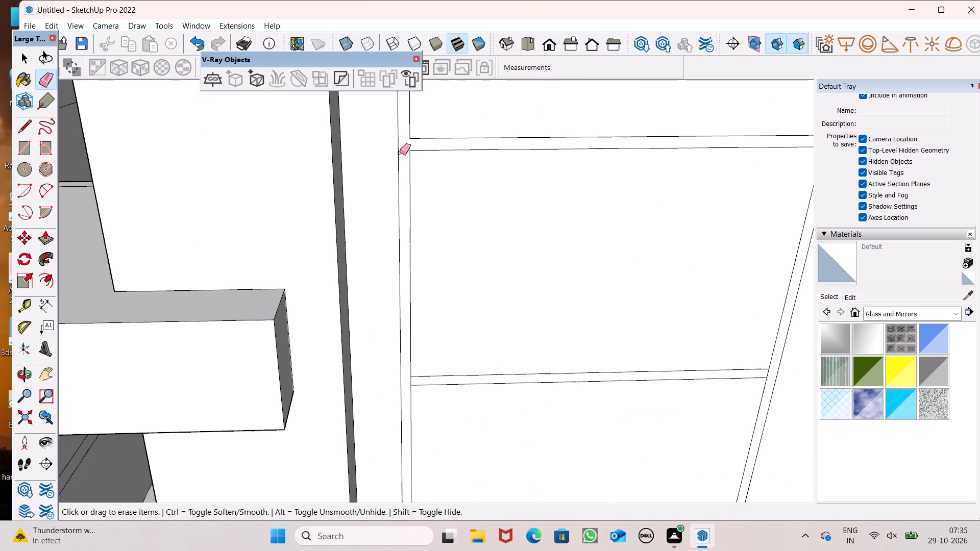
scroll(440, 198, down, 6)
scroll(397, 234, down, 6)
scroll(540, 212, up, 6)
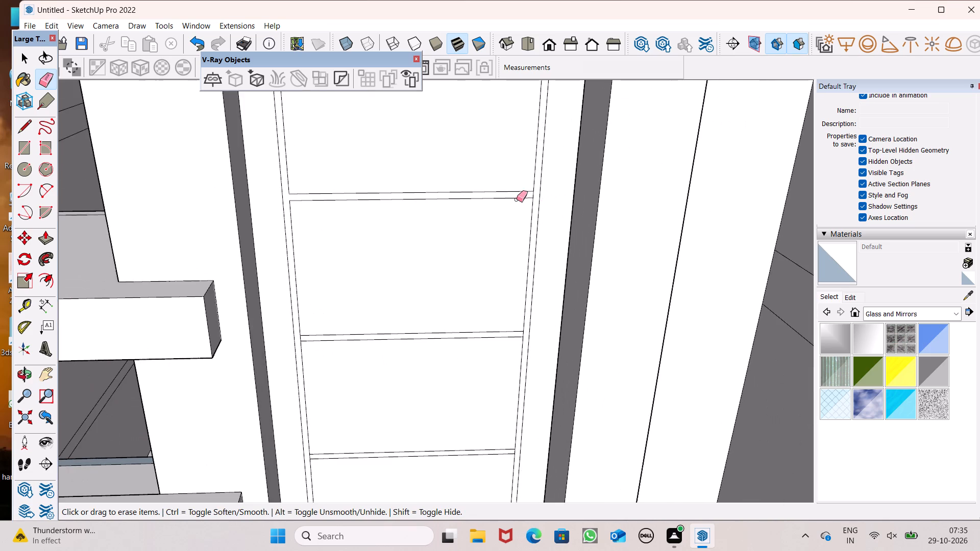
scroll(517, 199, up, 7)
drag(552, 191, 547, 193)
Erase the short right-end edges of the three lower dividing bars so they join the border frame.
scroll(486, 156, down, 5)
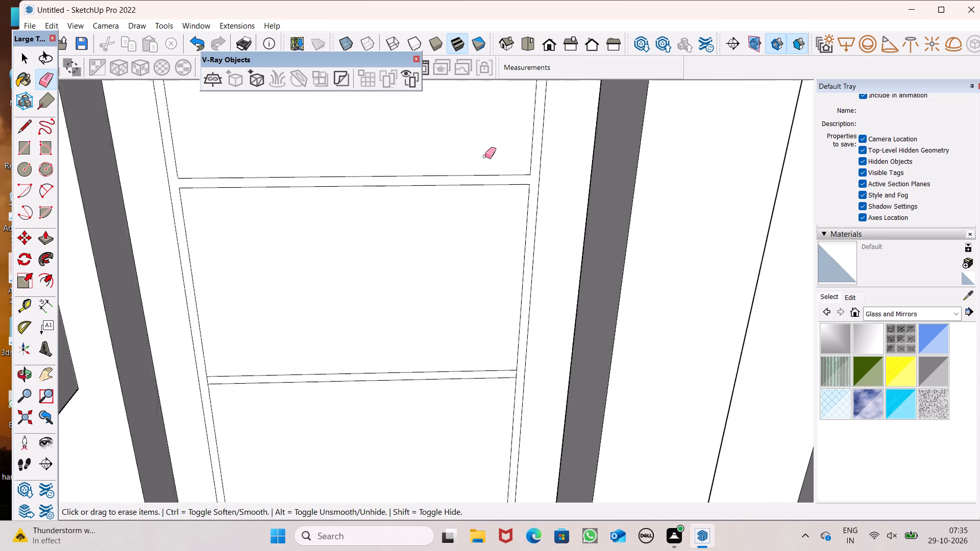
scroll(485, 156, down, 9)
scroll(518, 280, up, 8)
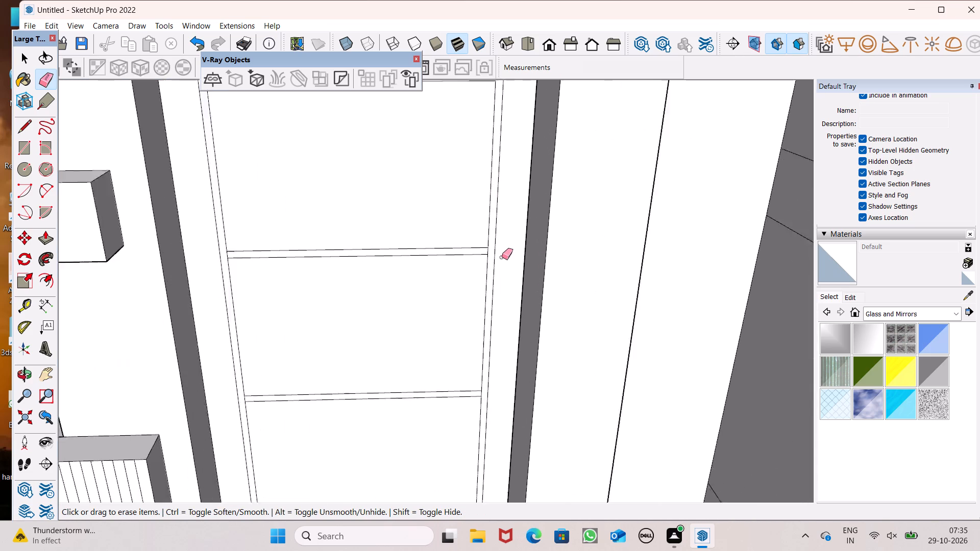
scroll(502, 257, up, 12)
drag(476, 233, 464, 236)
scroll(465, 213, down, 6)
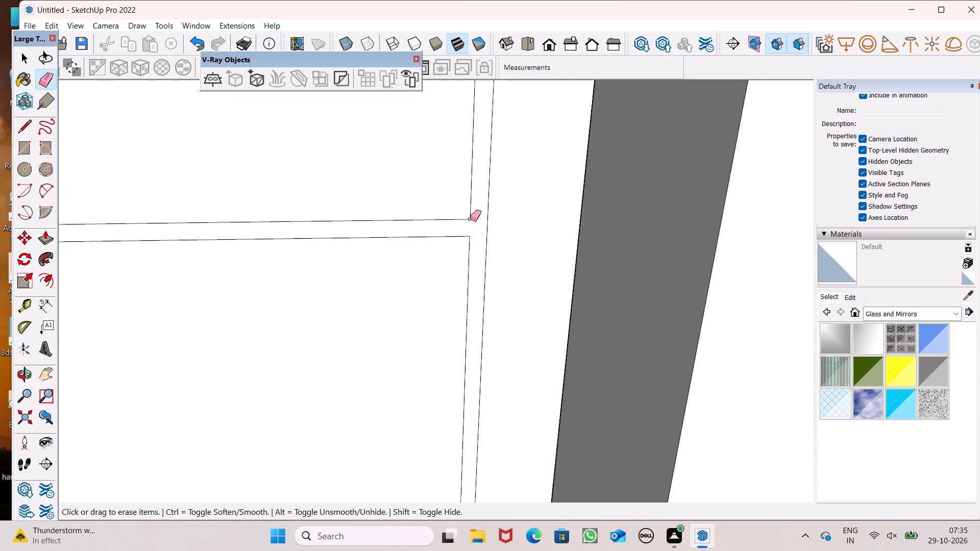
scroll(470, 219, down, 1)
scroll(511, 198, down, 7)
scroll(403, 109, down, 6)
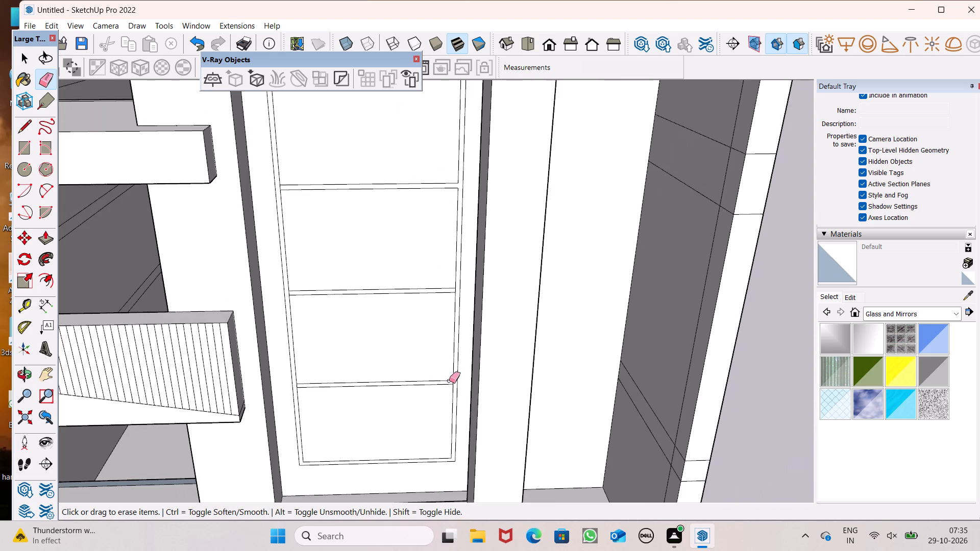
scroll(448, 399, up, 7)
scroll(463, 334, up, 8)
click(440, 337)
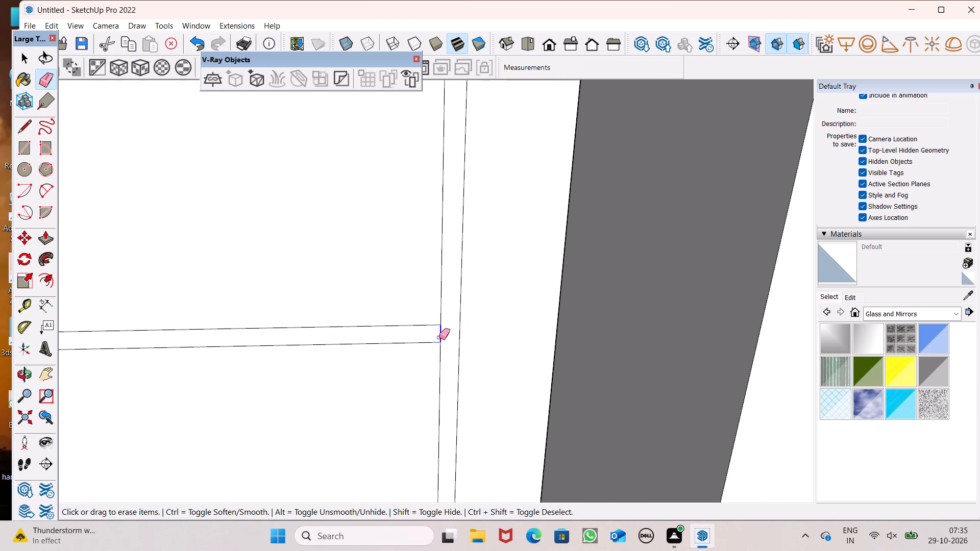
scroll(454, 364, down, 7)
scroll(457, 114, up, 4)
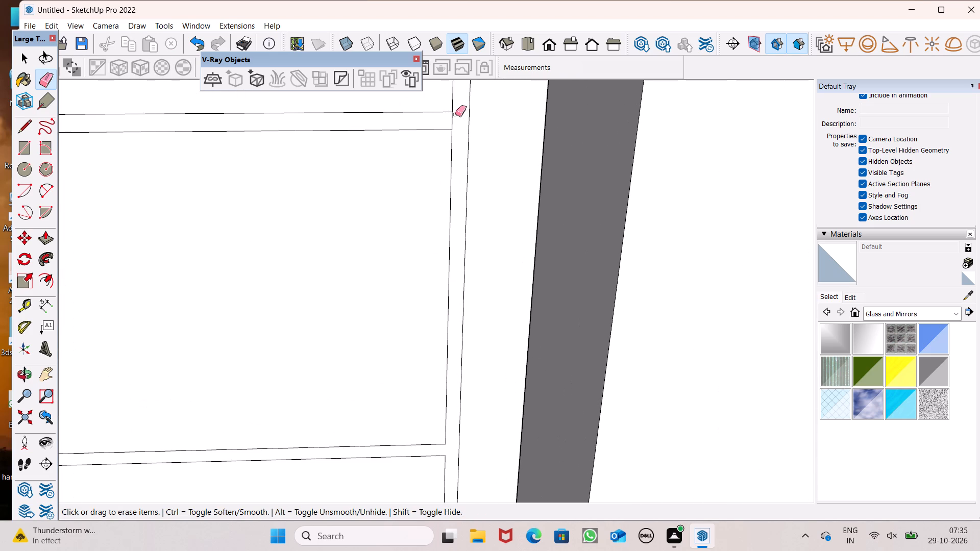
drag(454, 116, 447, 124)
Erase the short left-end edges of the three lower dividing bars so they join the border frame.
scroll(475, 107, down, 8)
scroll(464, 197, down, 12)
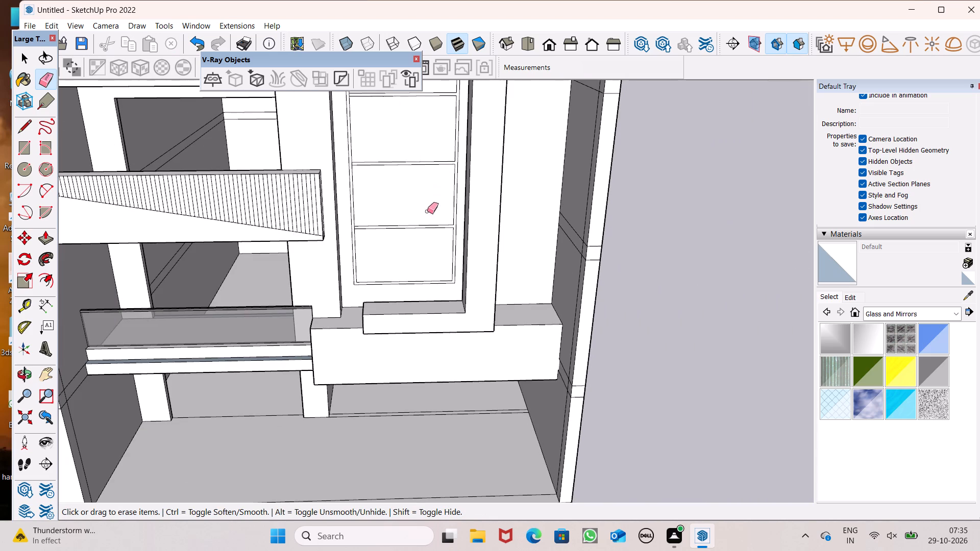
scroll(364, 215, up, 6)
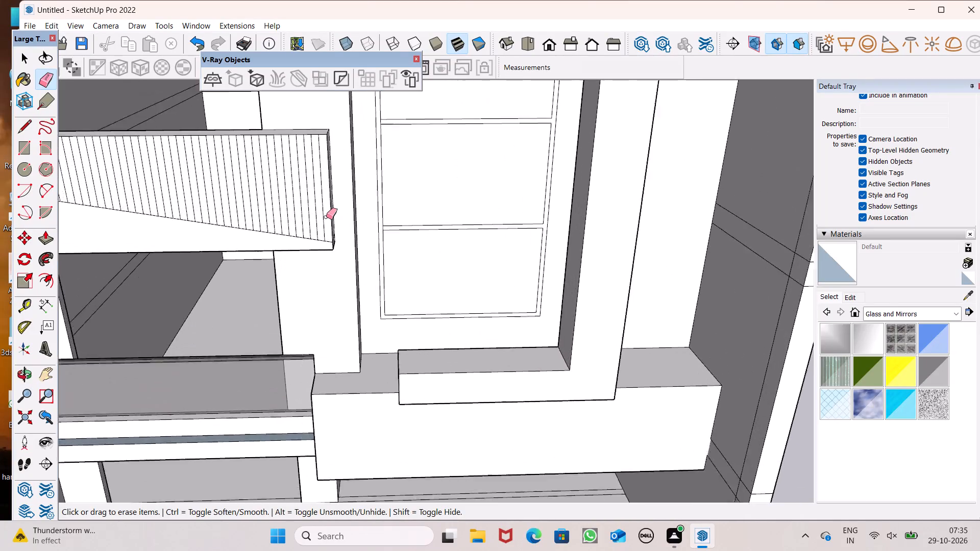
scroll(326, 217, up, 2)
scroll(393, 265, up, 7)
scroll(389, 189, up, 5)
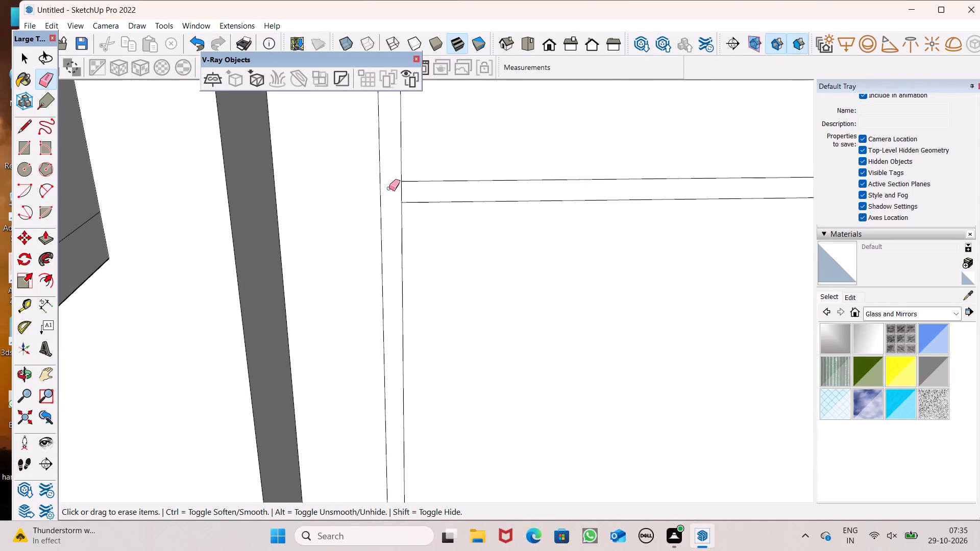
scroll(389, 188, up, 12)
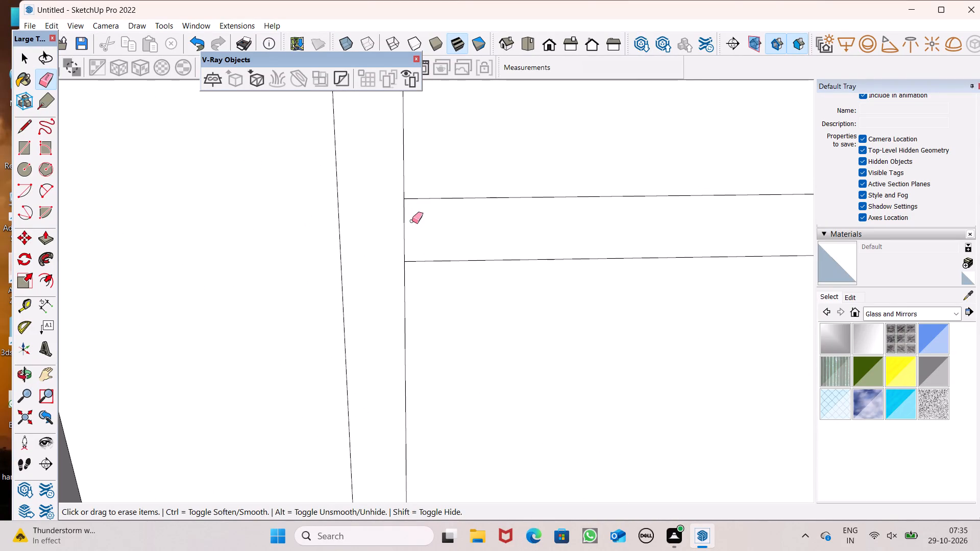
drag(415, 224, 400, 231)
scroll(434, 286, down, 9)
scroll(420, 334, down, 8)
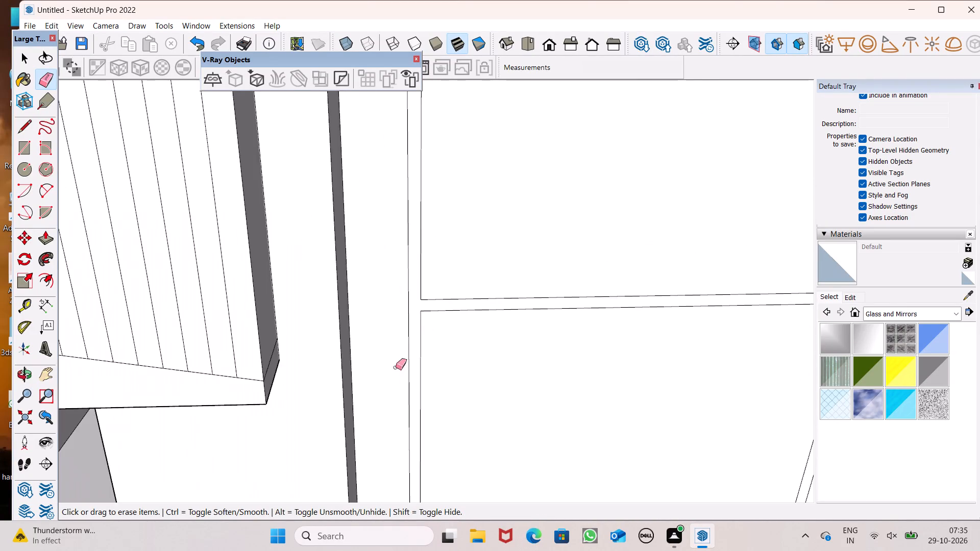
scroll(386, 385, down, 8)
scroll(406, 223, up, 16)
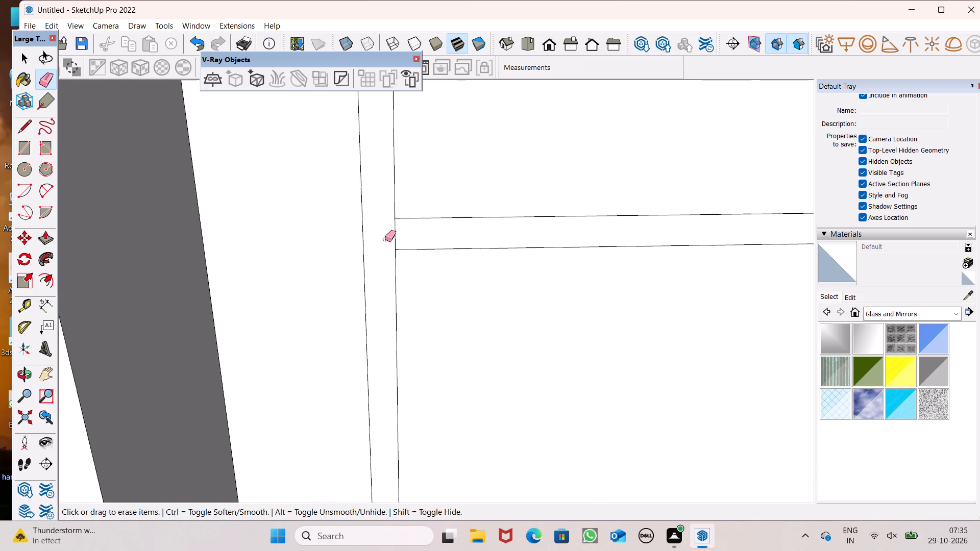
scroll(385, 239, up, 2)
drag(393, 236, 399, 236)
scroll(385, 374, down, 15)
scroll(395, 442, down, 3)
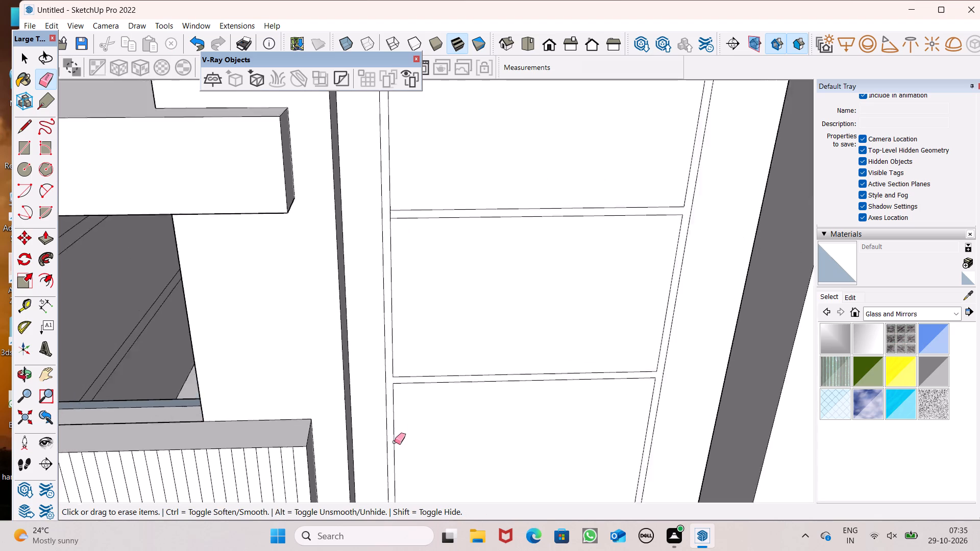
scroll(395, 442, down, 1)
scroll(412, 234, up, 6)
scroll(399, 277, up, 13)
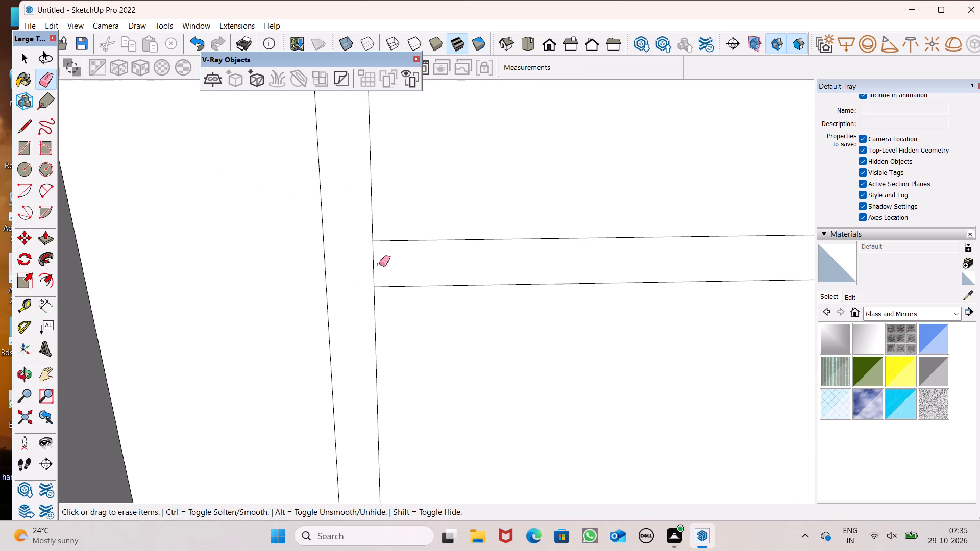
drag(379, 266, 375, 267)
scroll(370, 267, down, 13)
scroll(366, 325, down, 6)
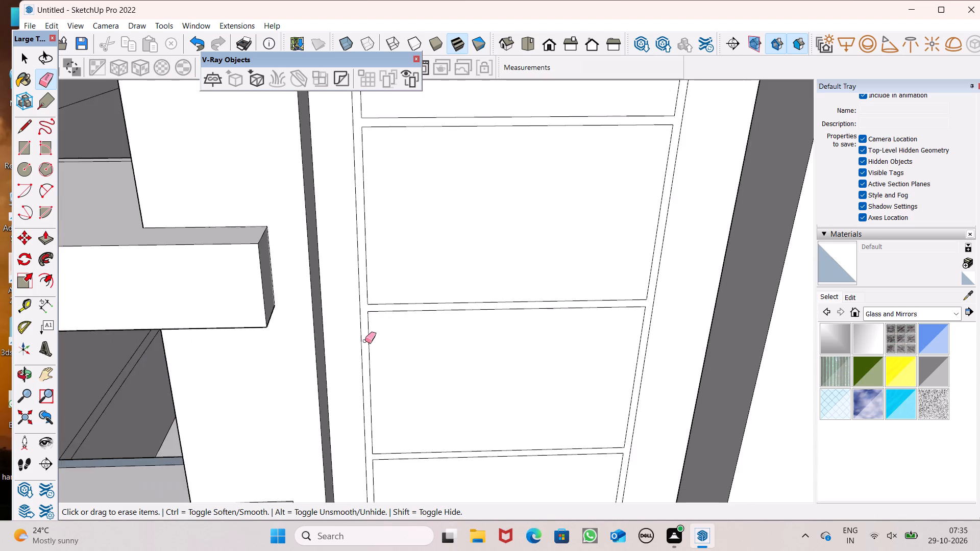
scroll(365, 347, down, 14)
key(space)
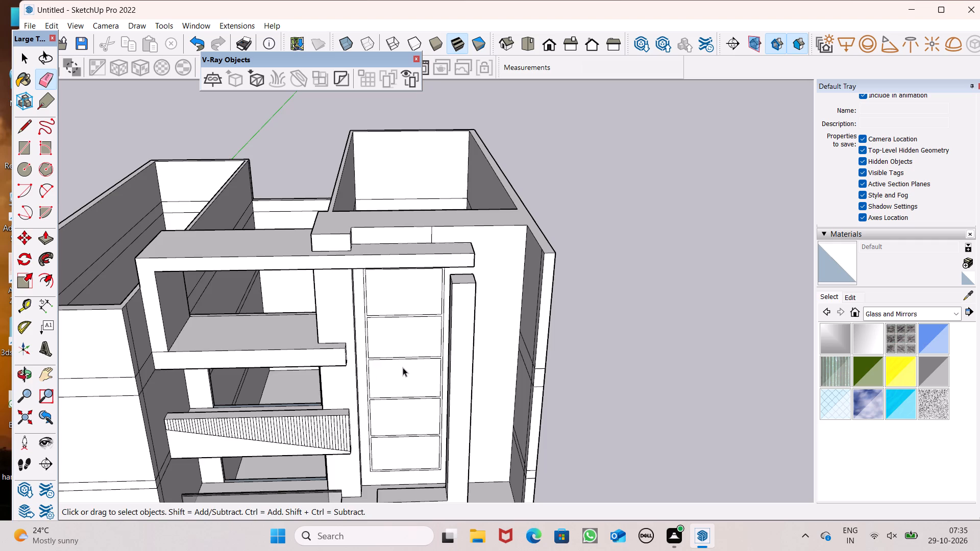
Draw a narrow vertical rectangle about 2 3/8" wide and 24' 11 11/16" tall down the tall window's middle, between the inner top and bottom border edges.
middle_drag(401, 362, 387, 273)
scroll(387, 273, up, 1)
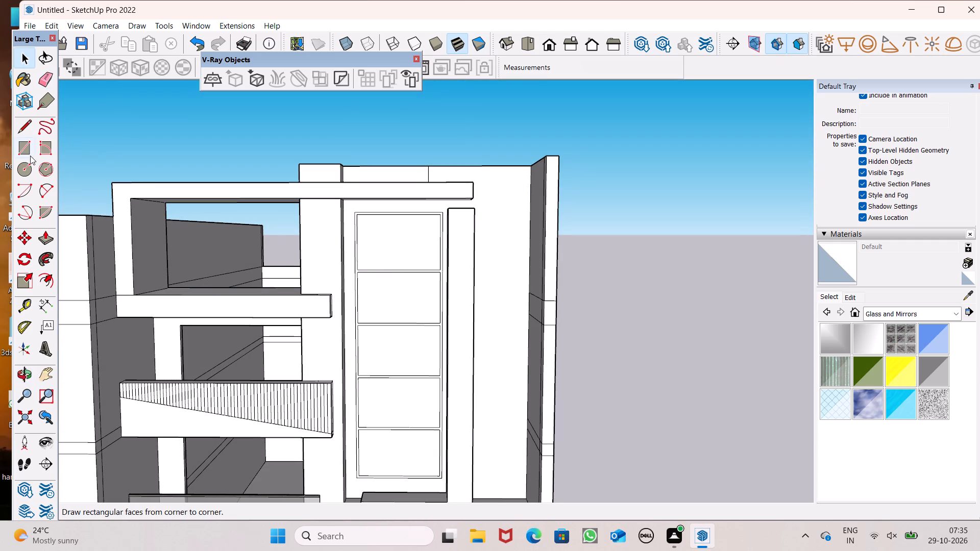
click(26, 149)
scroll(359, 283, up, 1)
middle_drag(367, 282, 381, 241)
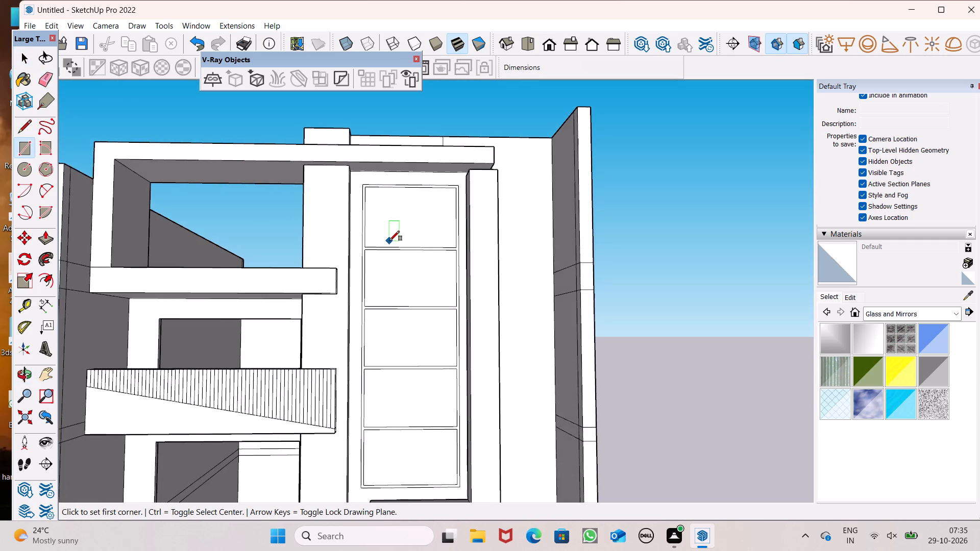
scroll(391, 243, down, 3)
scroll(473, 245, down, 3)
middle_drag(451, 363, 497, 388)
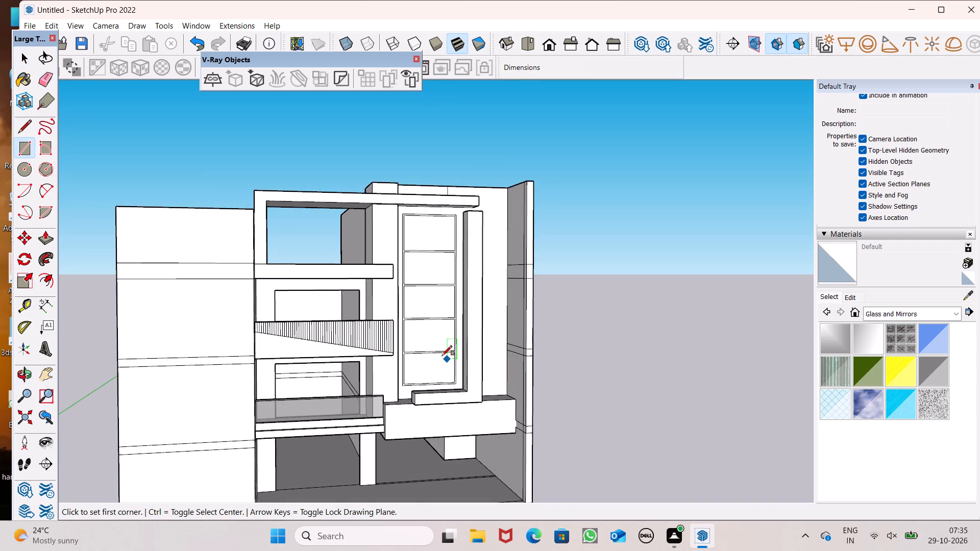
scroll(437, 325, up, 1)
scroll(425, 203, up, 7)
middle_drag(430, 215, 372, 220)
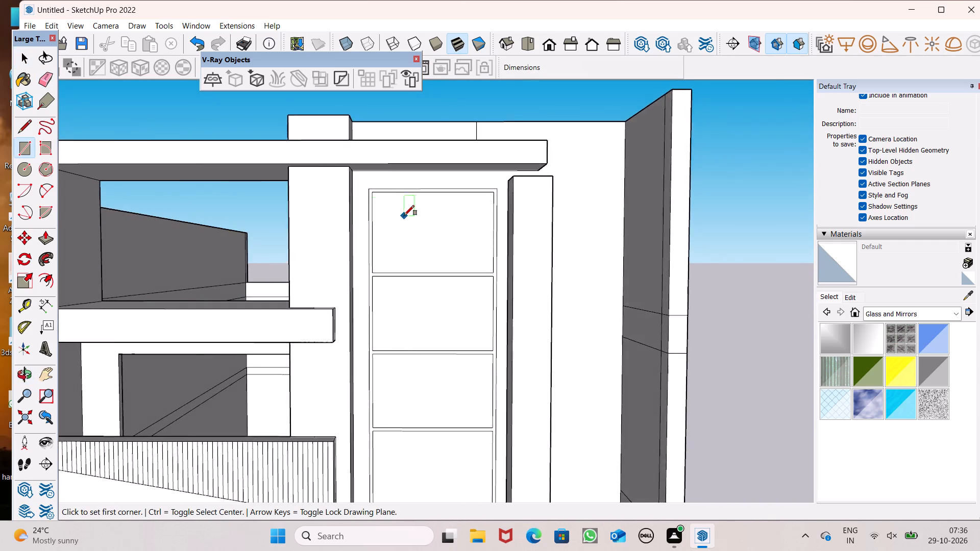
scroll(404, 215, up, 6)
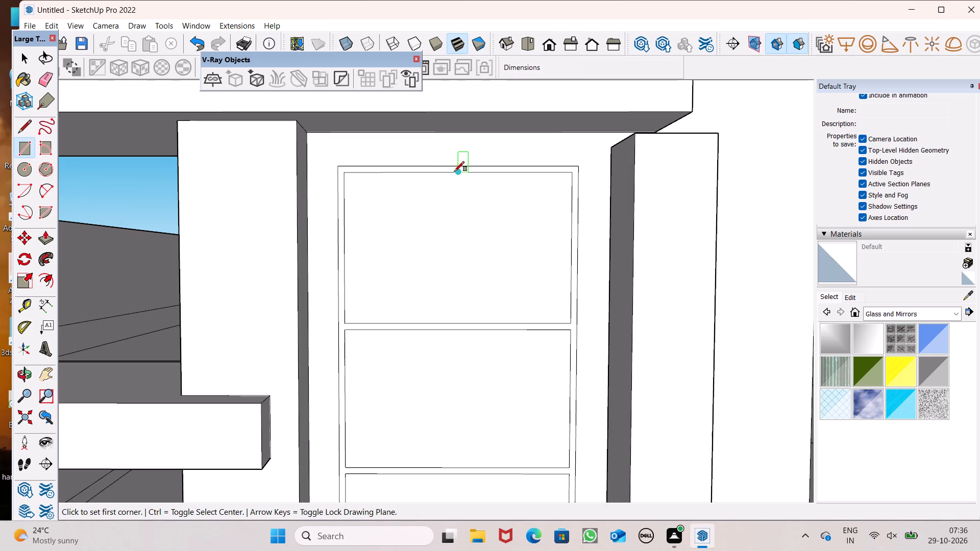
scroll(477, 179, up, 8)
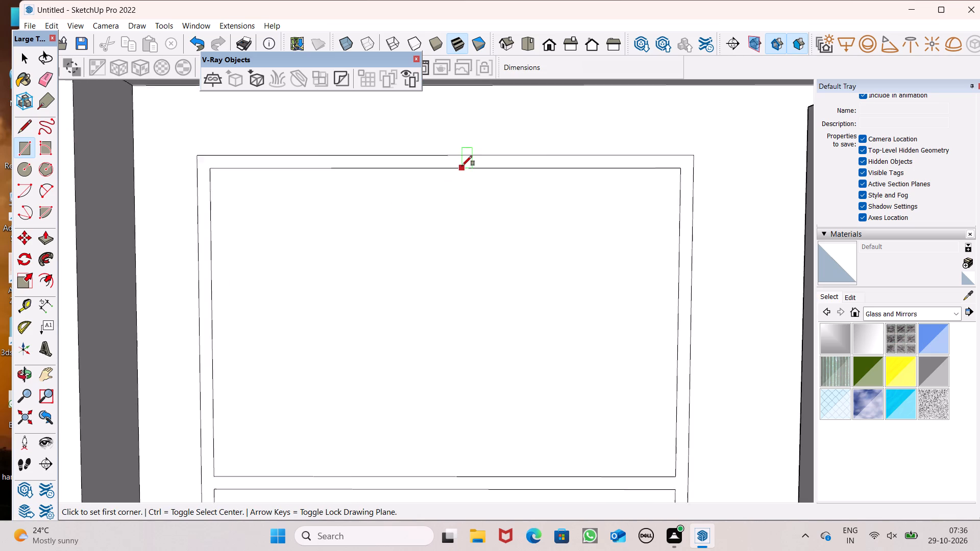
scroll(462, 166, up, 6)
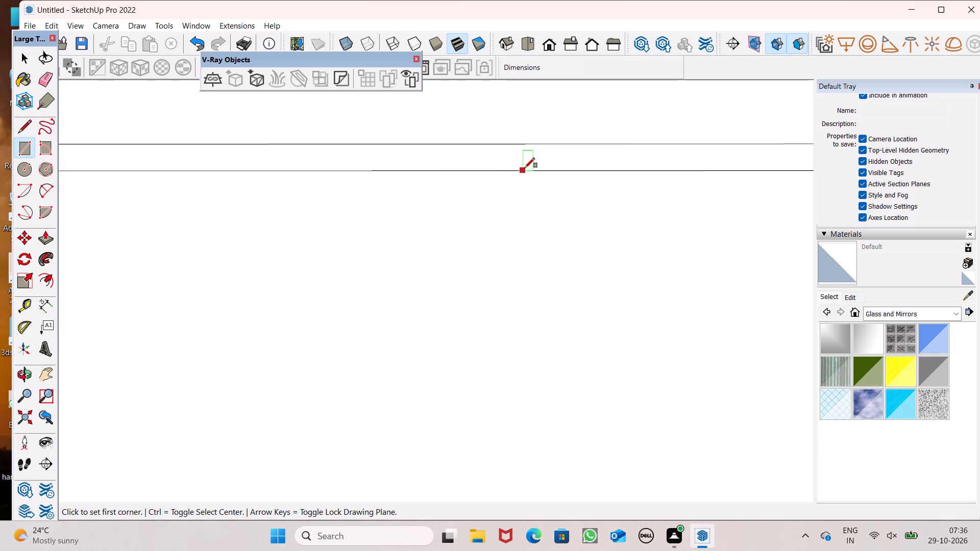
scroll(500, 134, down, 13)
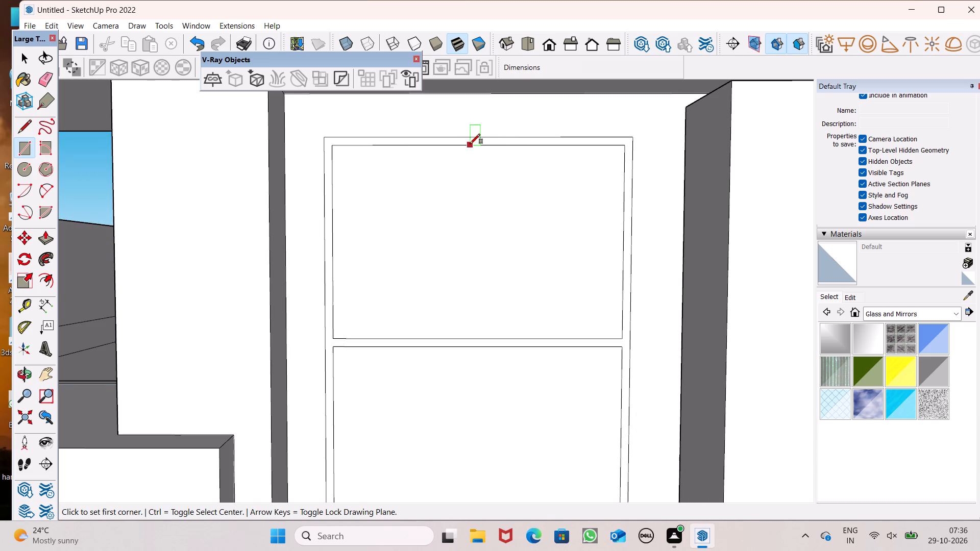
scroll(485, 142, up, 2)
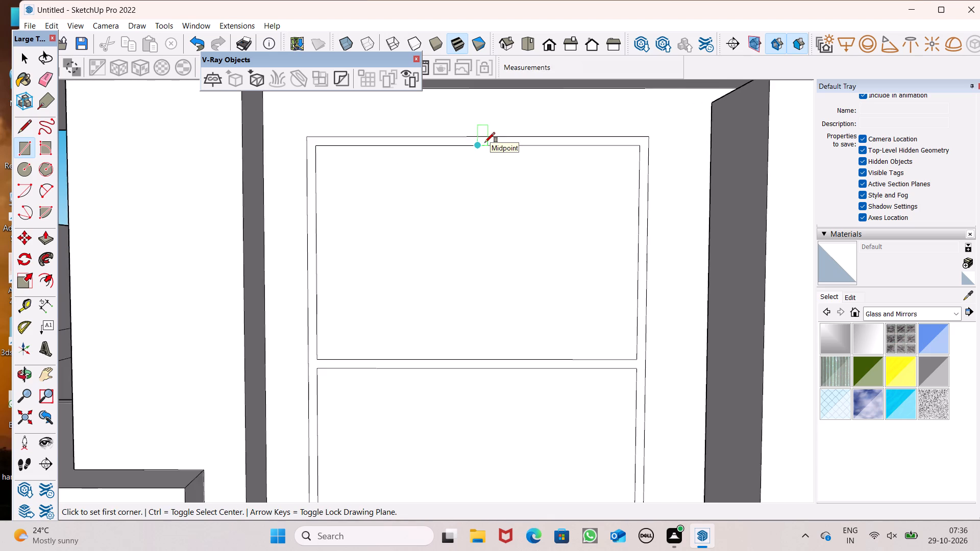
scroll(485, 142, up, 11)
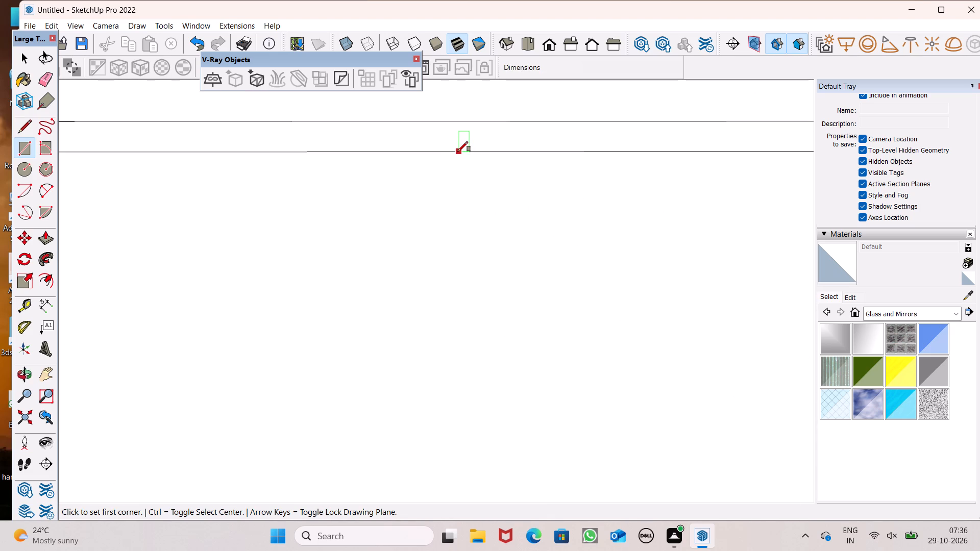
click(449, 149)
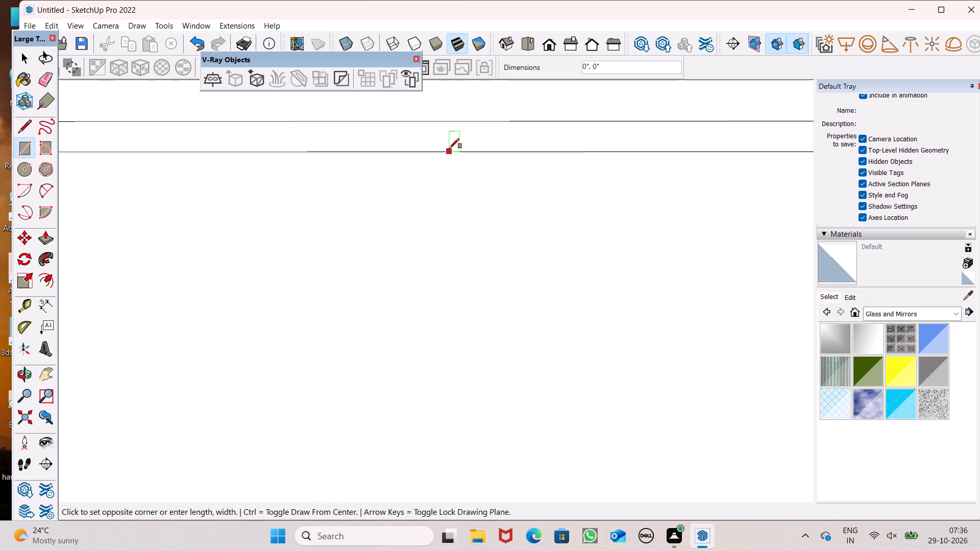
scroll(536, 185, down, 19)
scroll(525, 255, down, 2)
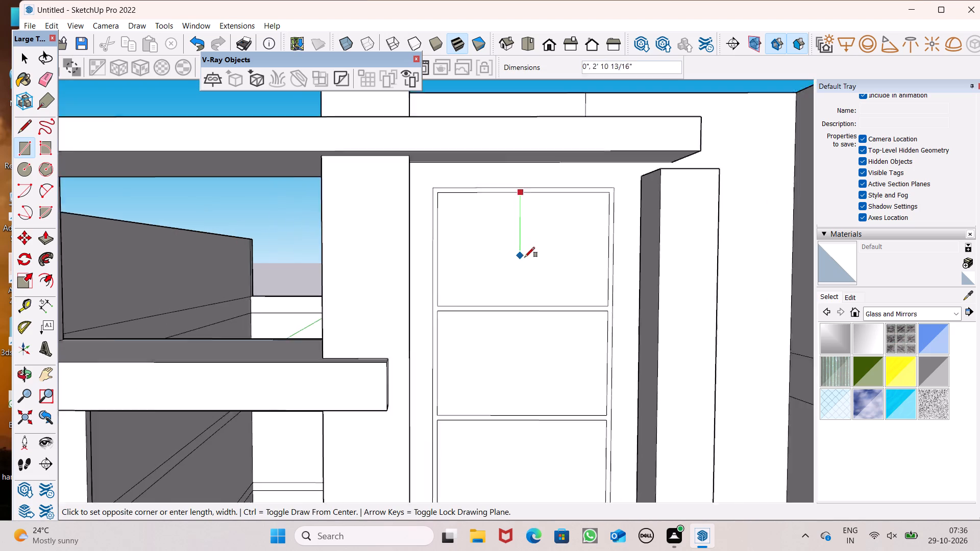
scroll(525, 257, down, 9)
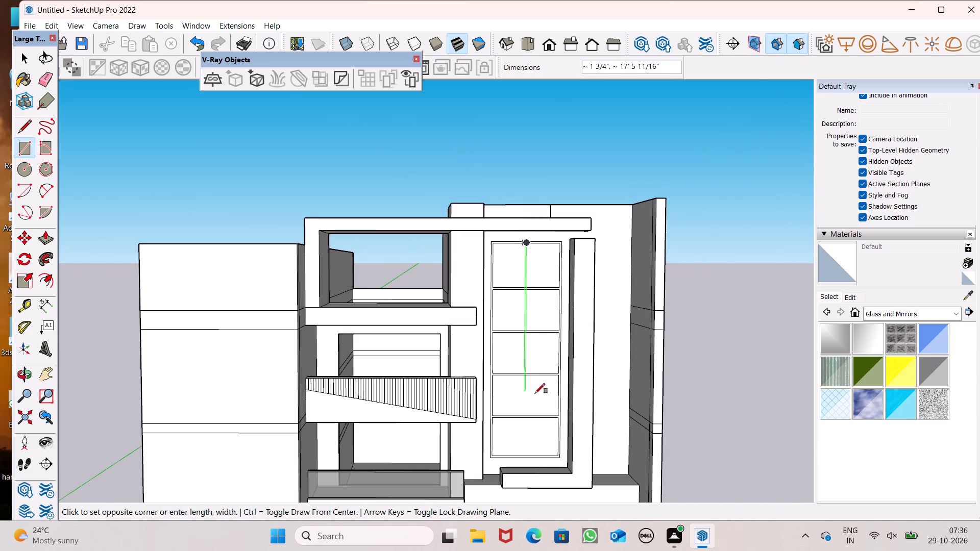
scroll(536, 447, up, 5)
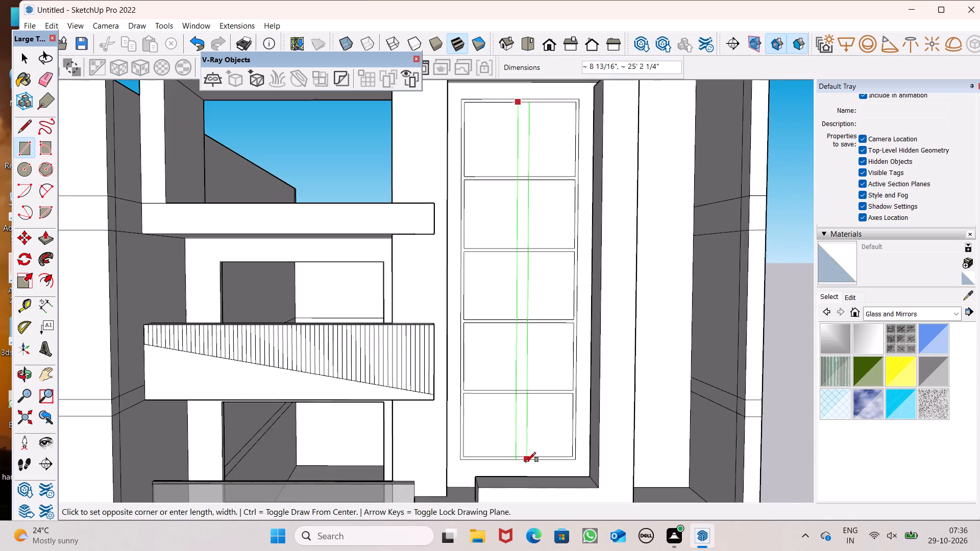
scroll(526, 462, up, 7)
middle_drag(522, 462, 535, 455)
scroll(535, 452, up, 2)
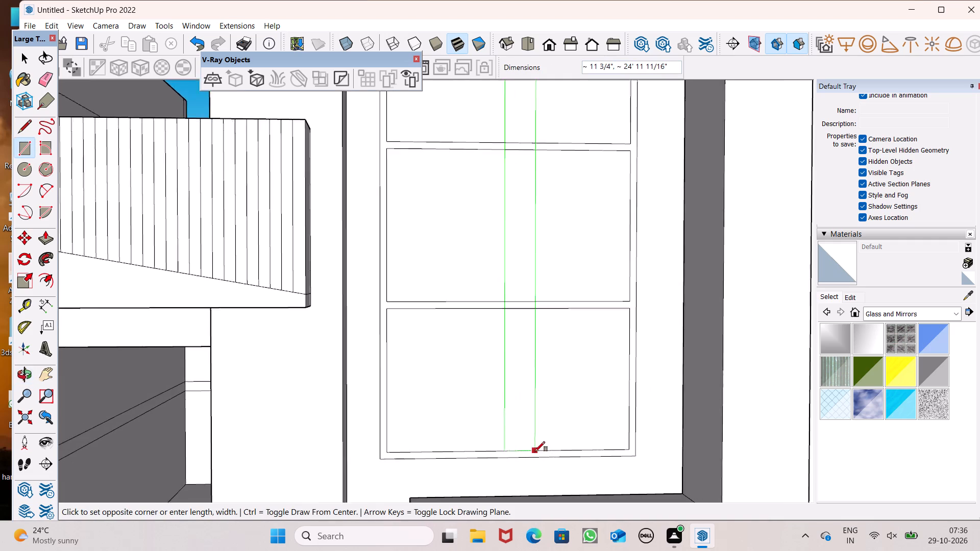
scroll(535, 452, up, 8)
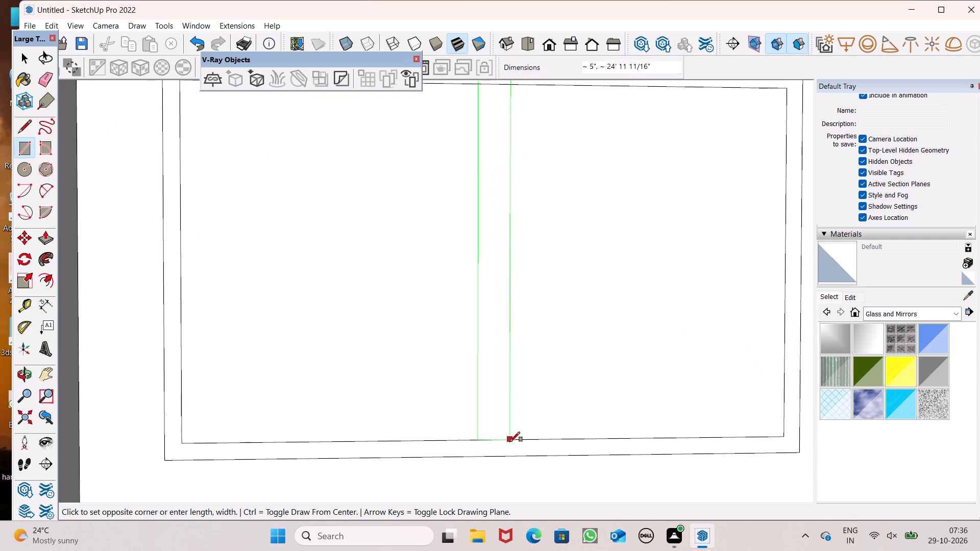
scroll(505, 441, down, 6)
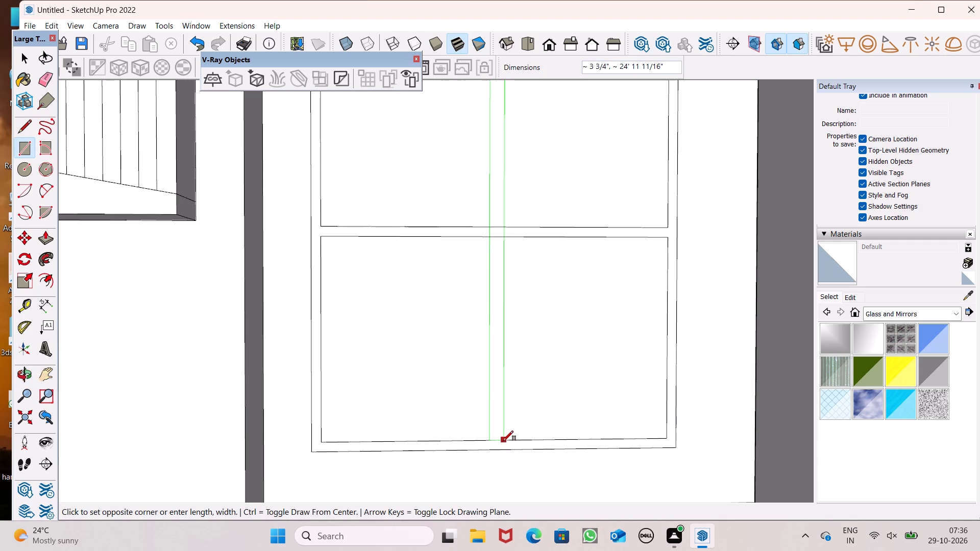
scroll(503, 441, up, 2)
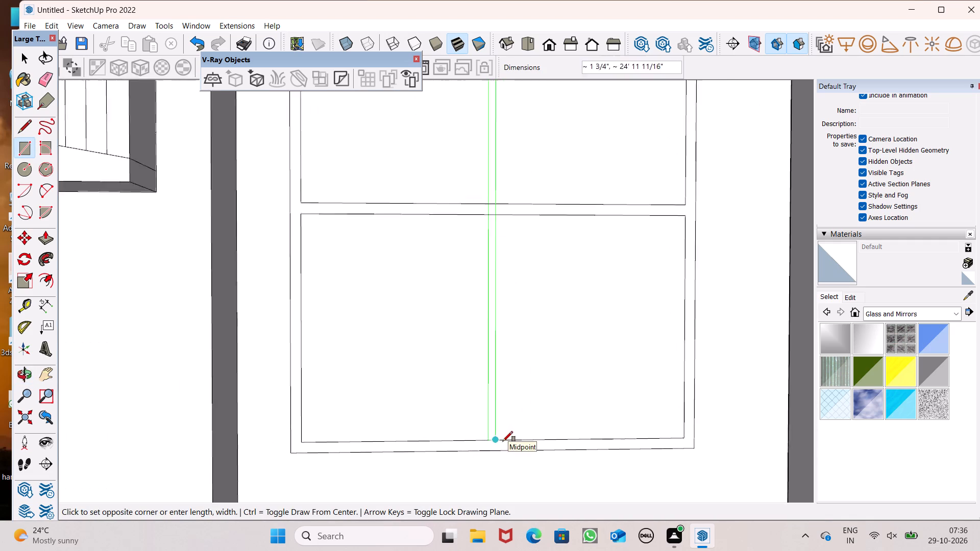
scroll(503, 441, up, 1)
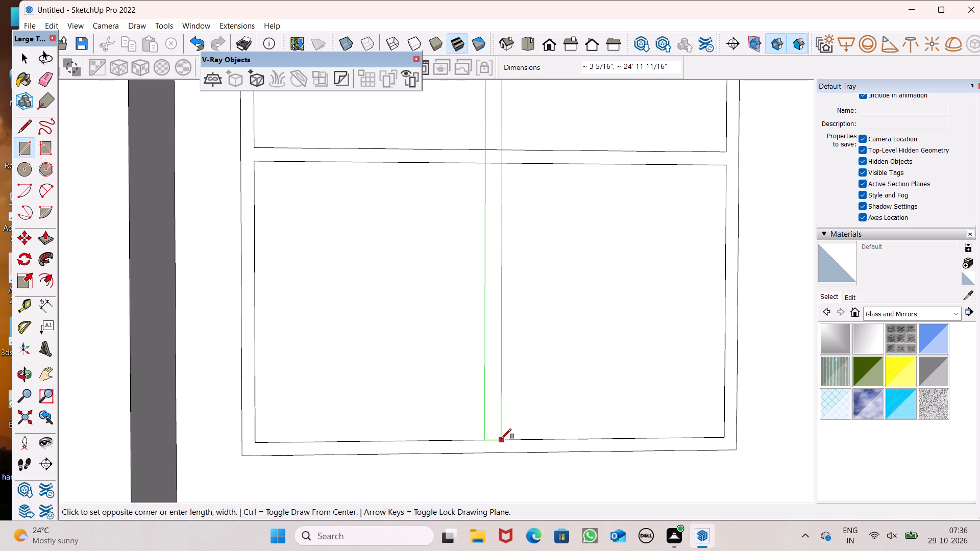
scroll(501, 439, up, 5)
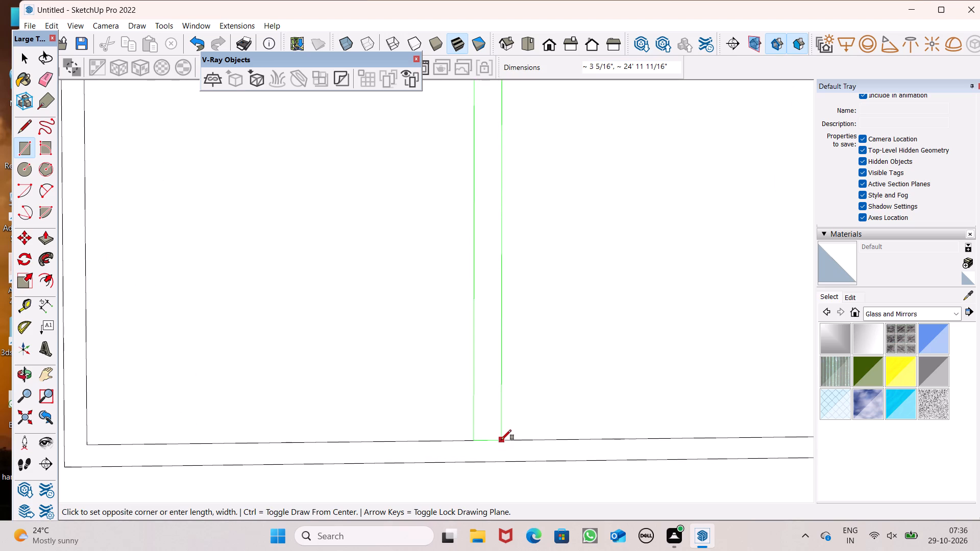
scroll(501, 440, up, 4)
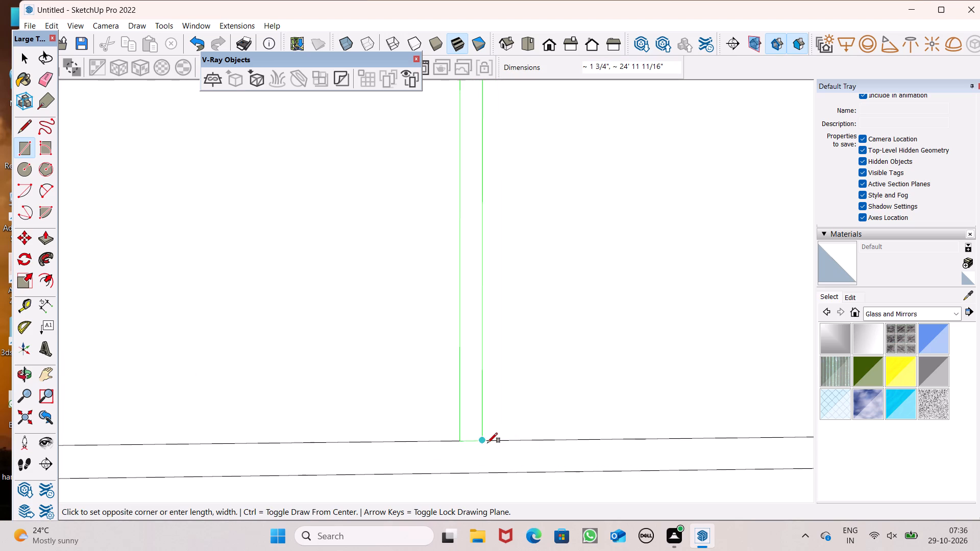
scroll(489, 439, up, 2)
click(489, 439)
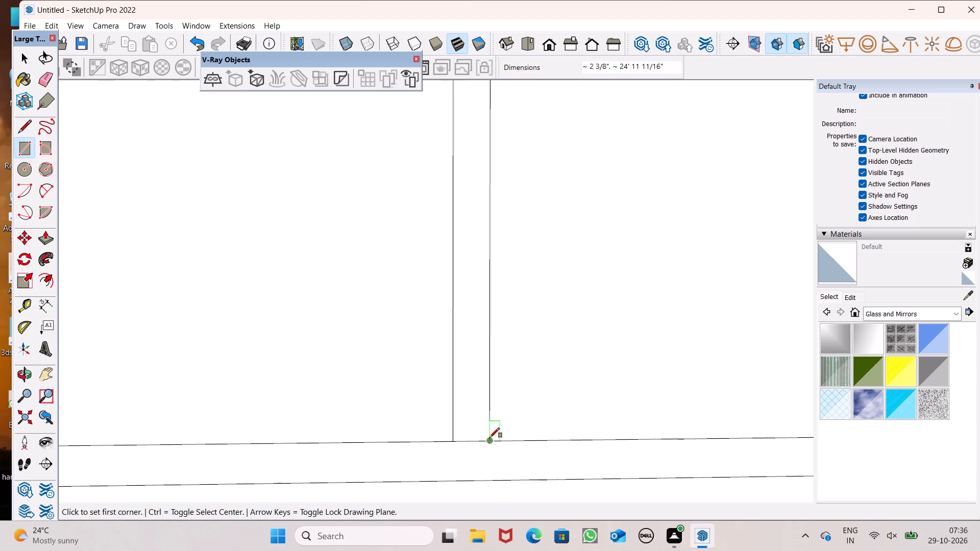
Erase the short edge where the top end of the vertical centre bar meets the window's border frame.
scroll(488, 406, down, 9)
scroll(537, 351, down, 17)
scroll(501, 353, down, 8)
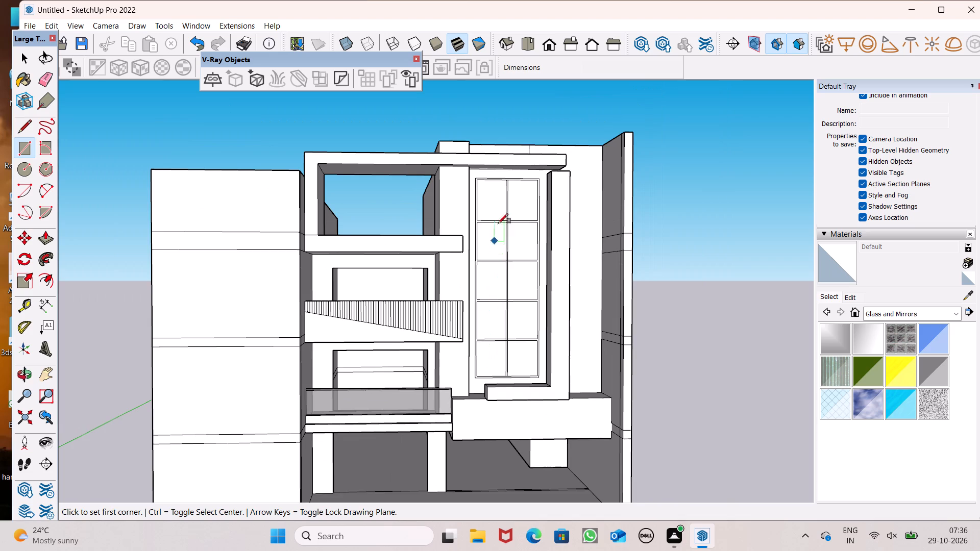
scroll(506, 197, up, 4)
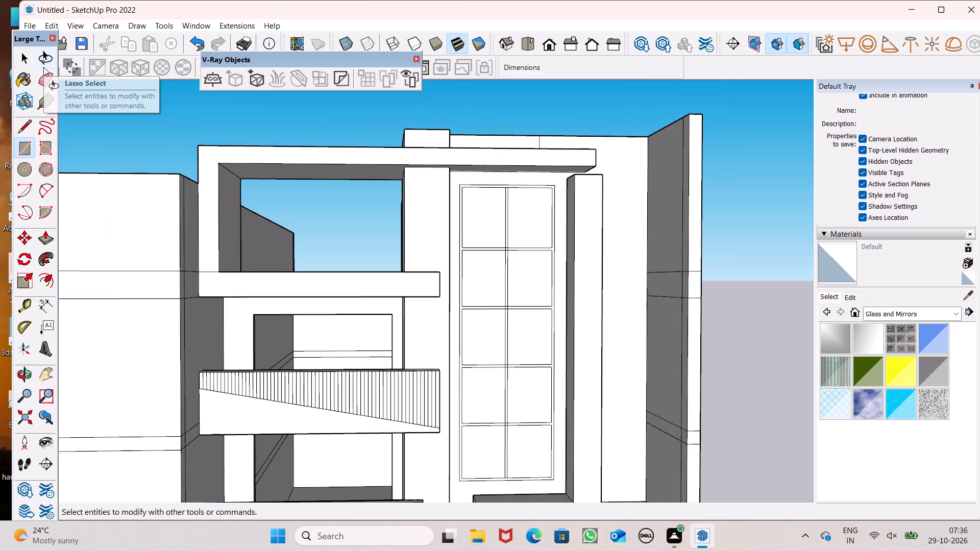
click(43, 67)
scroll(433, 190, up, 3)
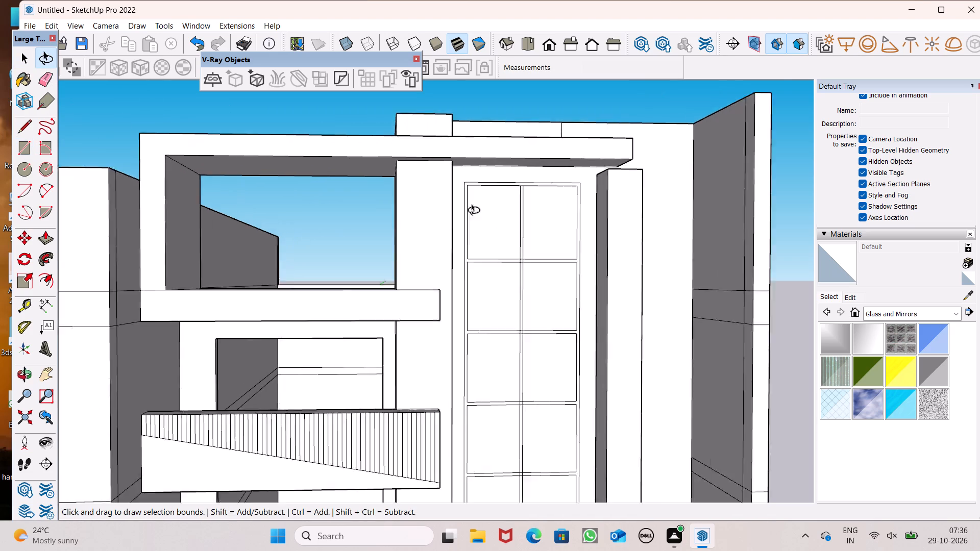
scroll(471, 204, up, 2)
click(41, 79)
scroll(481, 178, up, 7)
scroll(542, 180, up, 13)
click(531, 132)
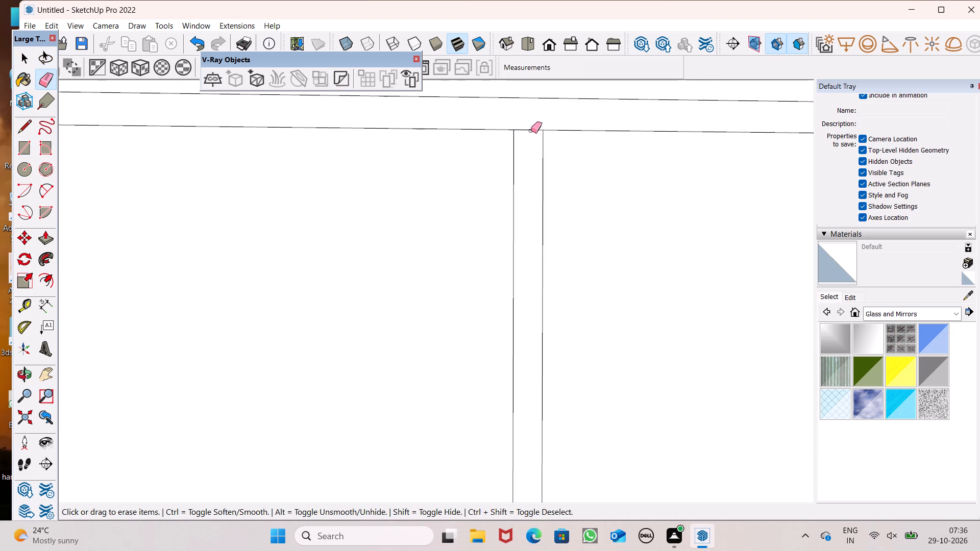
Erase the short edges inside the crossing of the vertical centre bar and the topmost horizontal dividing bar.
scroll(468, 128, down, 15)
scroll(488, 341, up, 7)
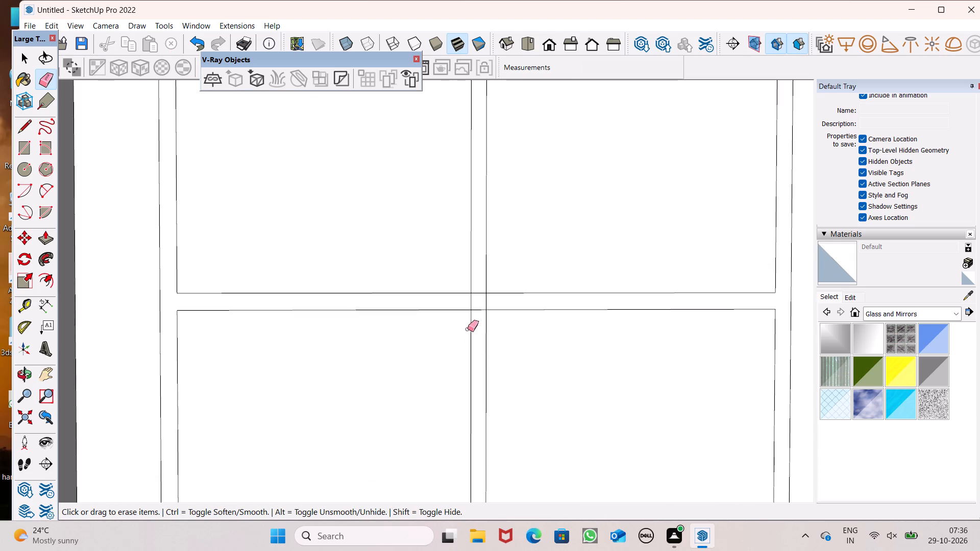
scroll(468, 313, up, 7)
drag(457, 291, 509, 291)
drag(493, 265, 496, 319)
Erase the short edges inside the crossing of the vertical centre bar and the second horizontal dividing bar from the top.
scroll(484, 193, down, 20)
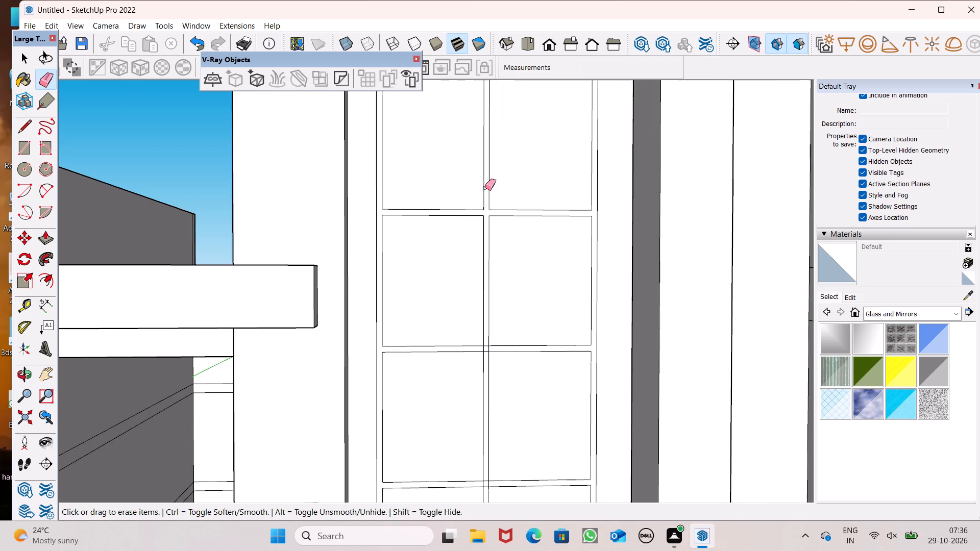
scroll(486, 176, down, 5)
scroll(504, 301, up, 7)
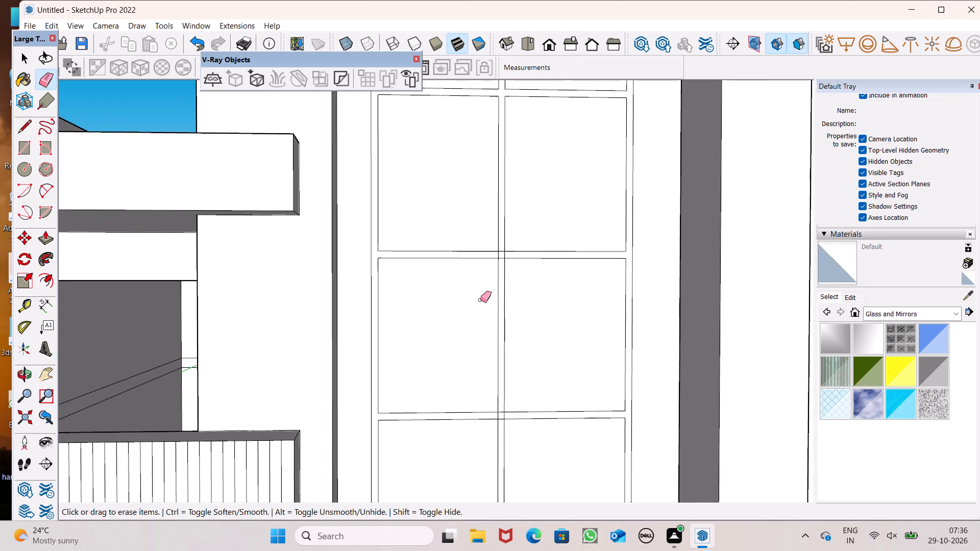
scroll(485, 289, up, 8)
scroll(504, 209, up, 7)
drag(522, 207, 563, 214)
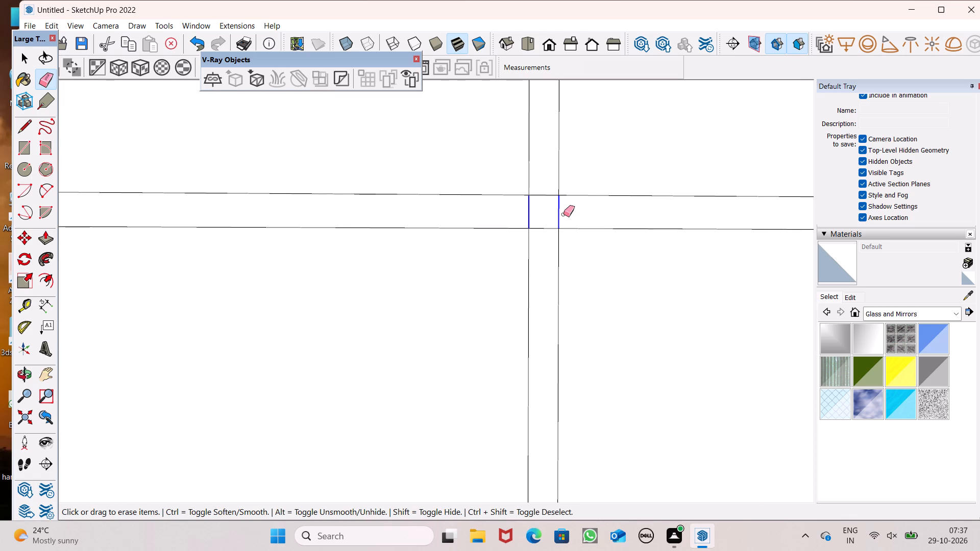
drag(563, 214, 540, 234)
Erase the short edges inside the crossing of the vertical centre bar and the third horizontal dividing bar from the top.
scroll(524, 216, down, 6)
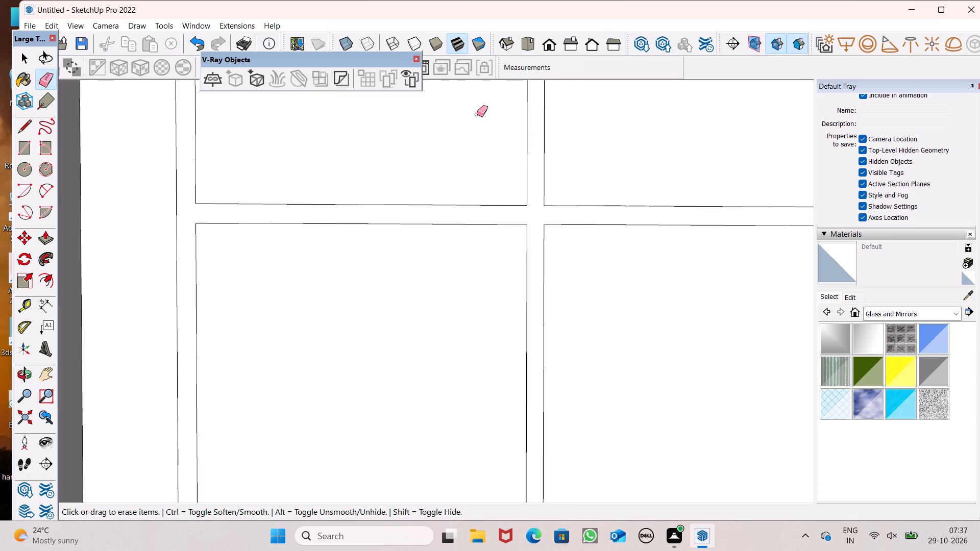
scroll(477, 114, down, 5)
scroll(475, 181, down, 6)
scroll(515, 379, up, 13)
scroll(497, 288, up, 7)
drag(499, 260, 525, 294)
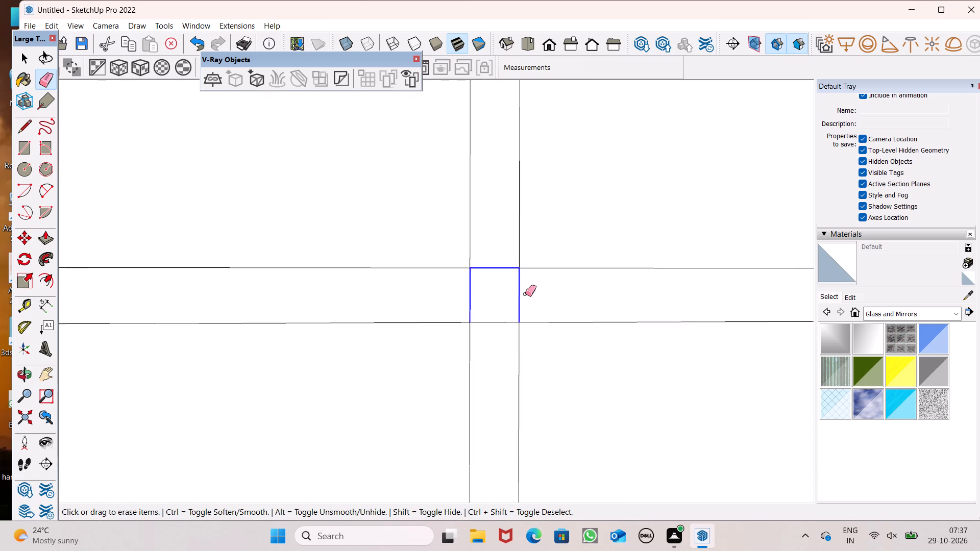
drag(525, 294, 492, 337)
Erase the short edges inside the crossing of the vertical centre bar and the lowest horizontal dividing bar.
scroll(489, 225, down, 8)
scroll(475, 143, up, 2)
scroll(496, 198, down, 9)
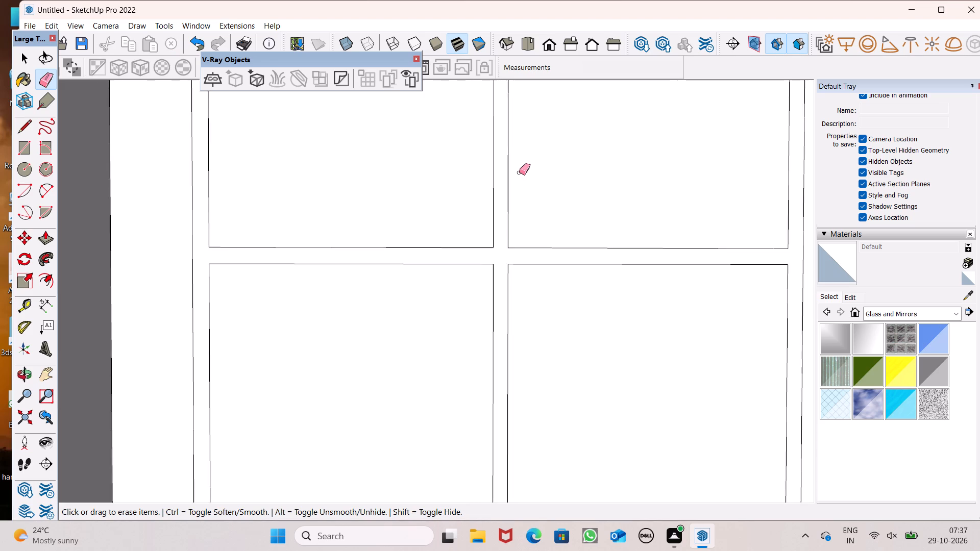
scroll(519, 172, down, 10)
scroll(503, 236, down, 7)
scroll(519, 346, up, 8)
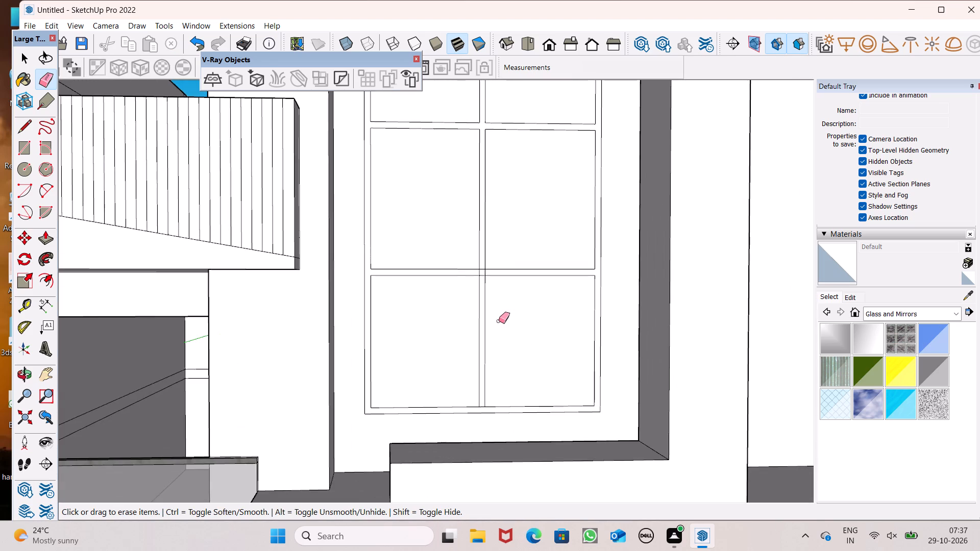
scroll(495, 320, up, 8)
scroll(479, 219, up, 14)
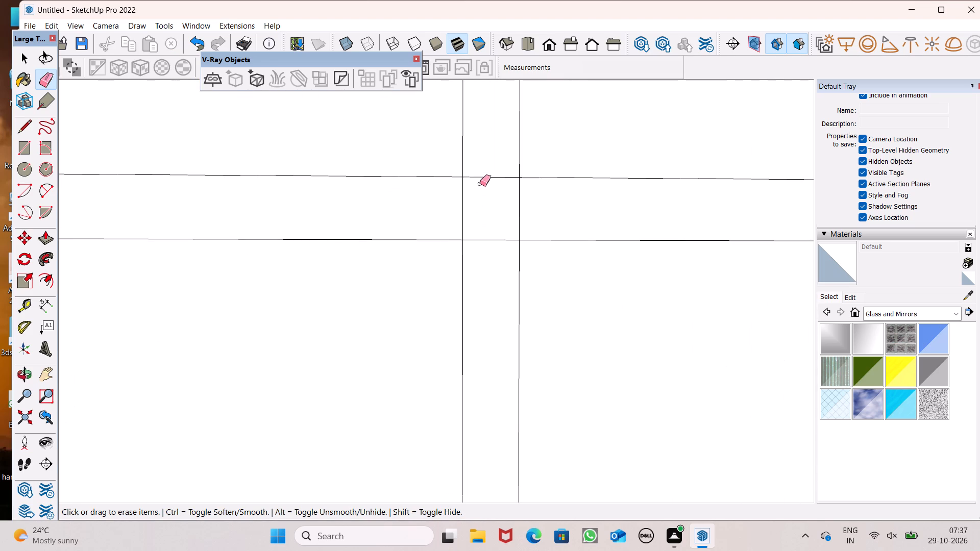
drag(483, 171, 507, 244)
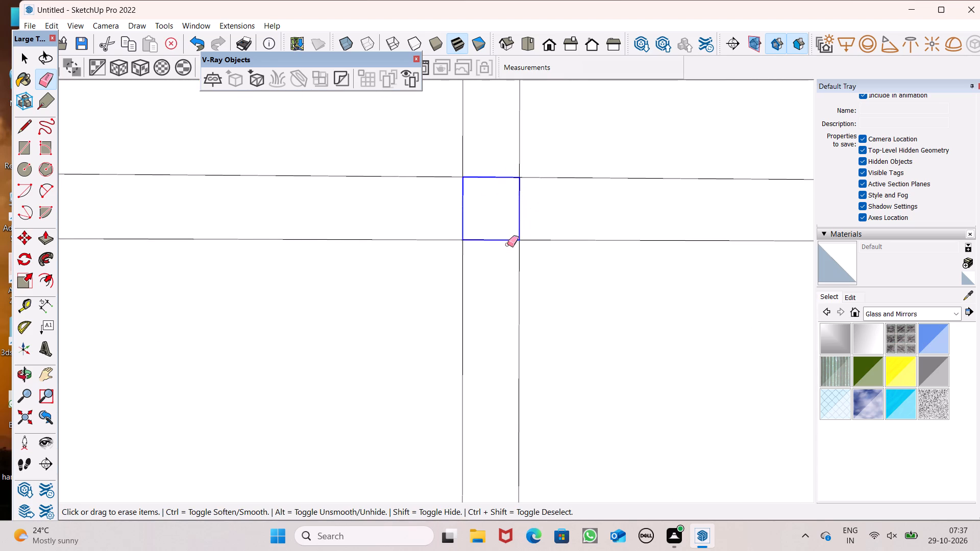
drag(507, 244, 491, 227)
Erase the short edge where the bottom end of the vertical centre bar meets the window's border frame.
scroll(497, 162, down, 13)
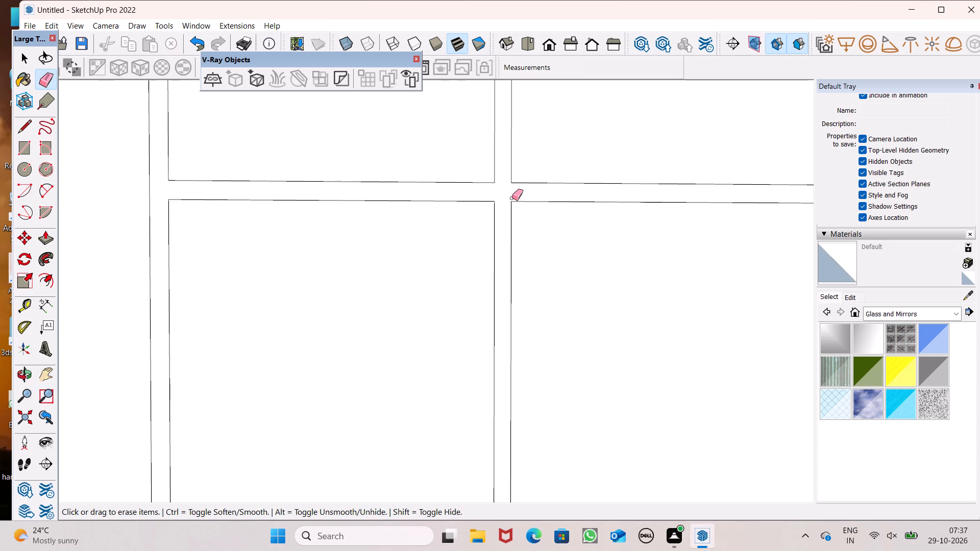
scroll(385, 174, down, 8)
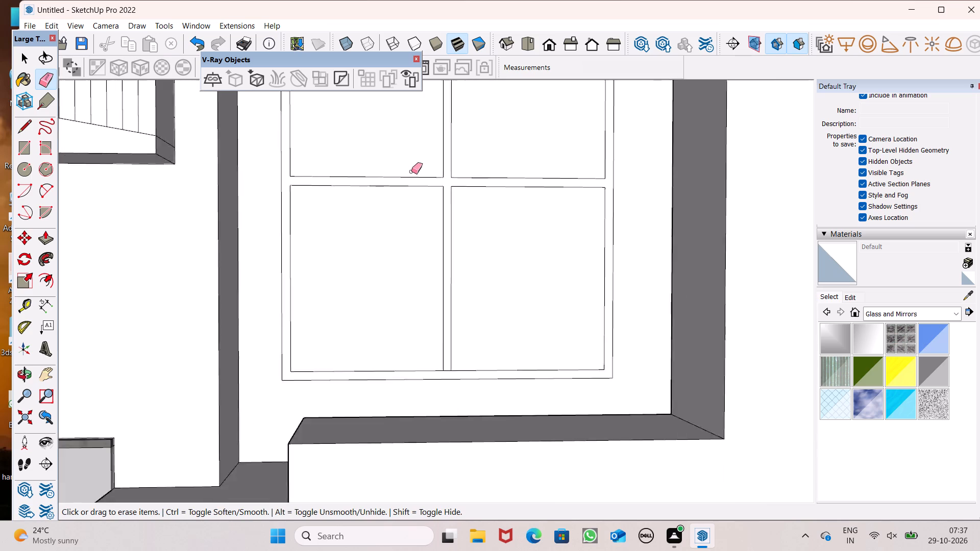
scroll(411, 171, down, 3)
scroll(448, 313, up, 12)
click(433, 302)
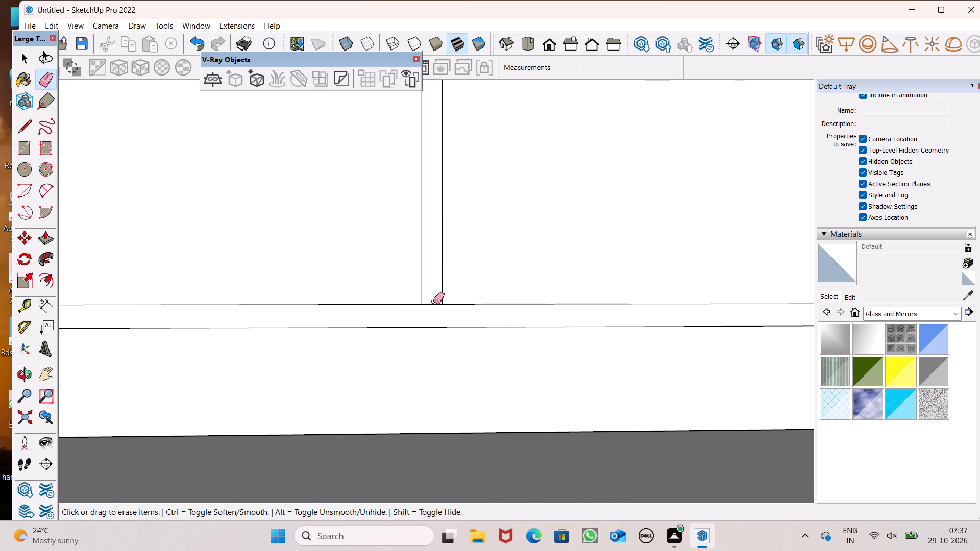
drag(433, 299, 432, 304)
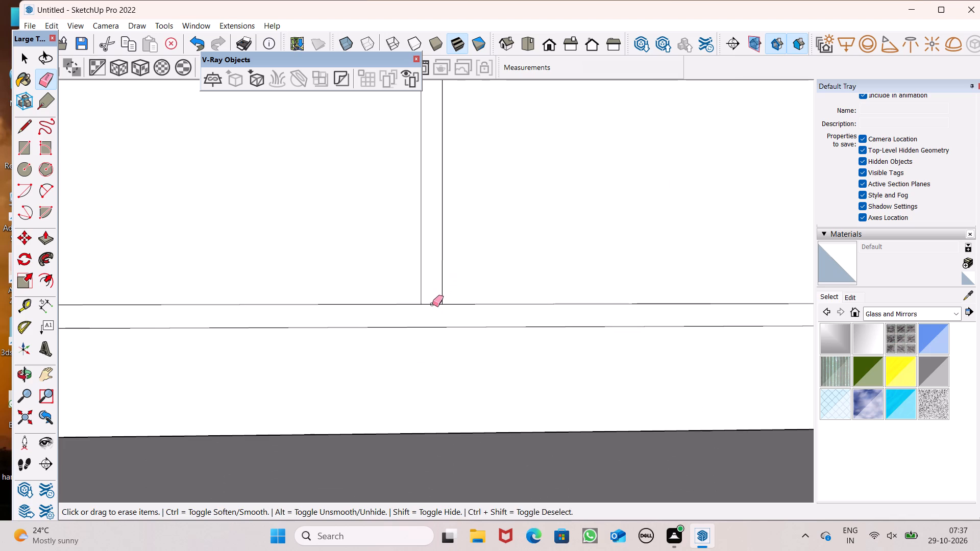
drag(432, 304, 432, 305)
key(space)
Paint all ten panes of the tall window with the Translucent Glass Gray material from Glass and Mirrors.
scroll(481, 253, down, 7)
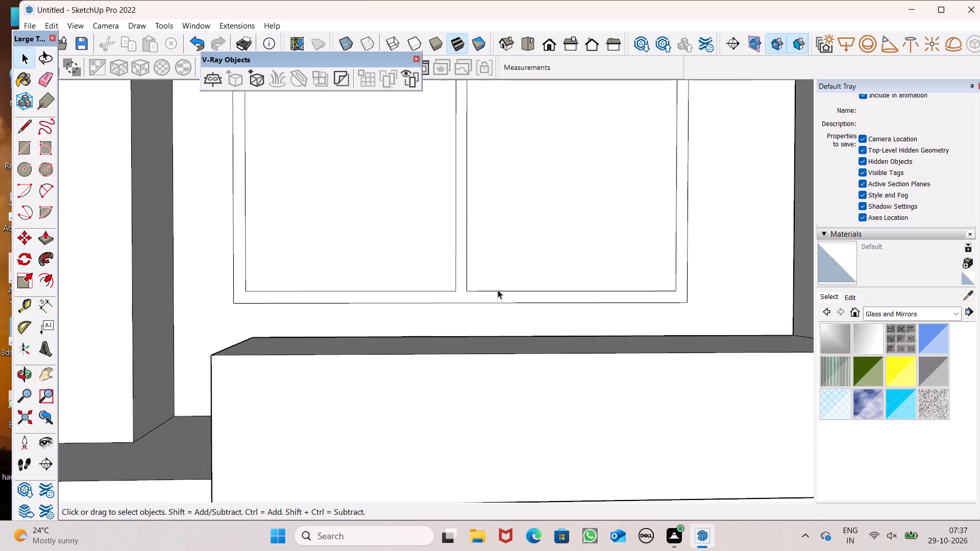
scroll(506, 360, down, 5)
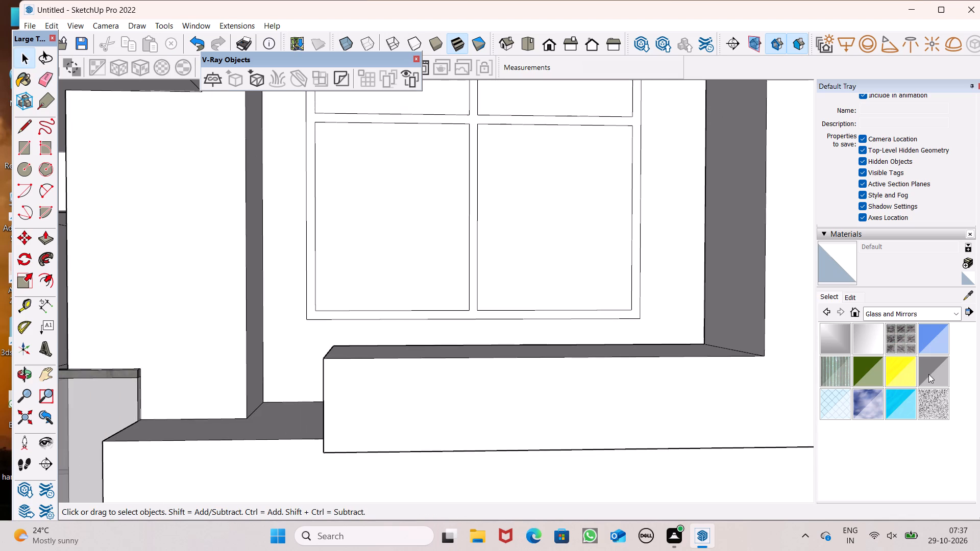
click(929, 373)
scroll(373, 503, down, 6)
click(355, 378)
click(461, 348)
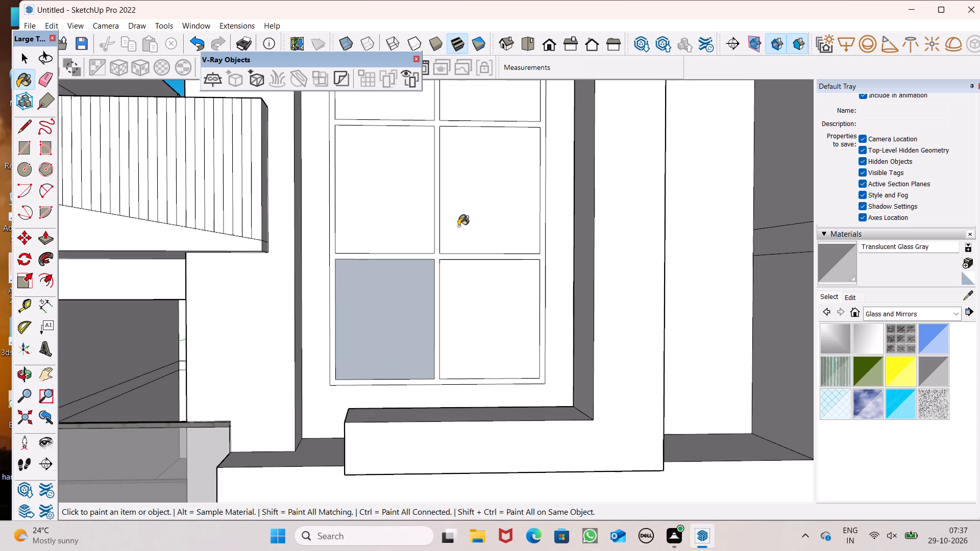
click(458, 224)
click(411, 222)
scroll(616, 521, down, 3)
scroll(345, 242, down, 15)
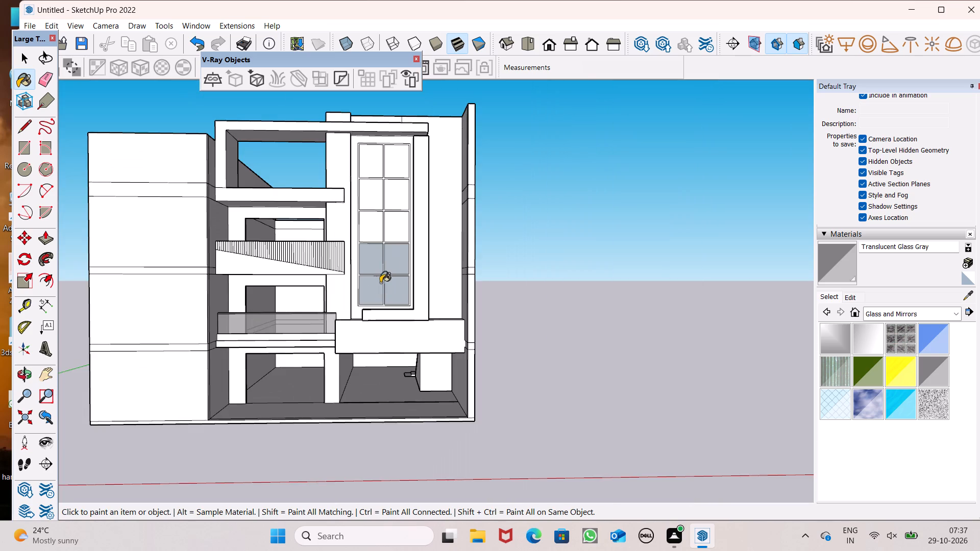
scroll(388, 195, up, 7)
click(382, 135)
click(409, 131)
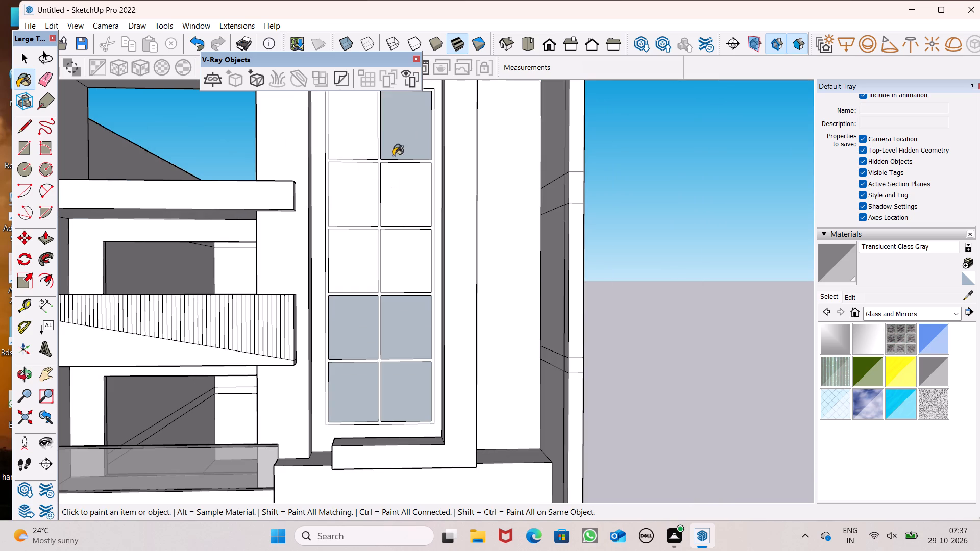
click(397, 189)
drag(341, 194, 347, 193)
click(349, 133)
drag(346, 244, 360, 246)
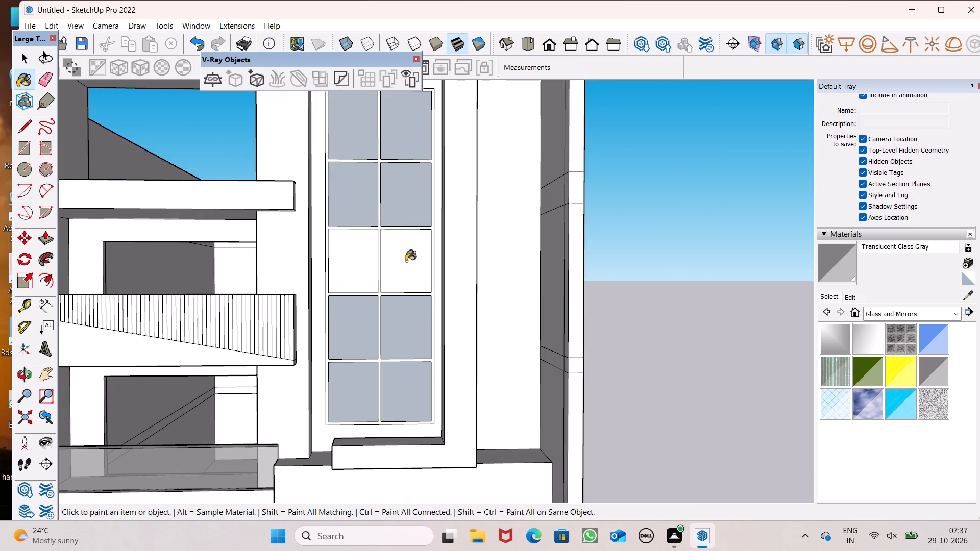
click(406, 260)
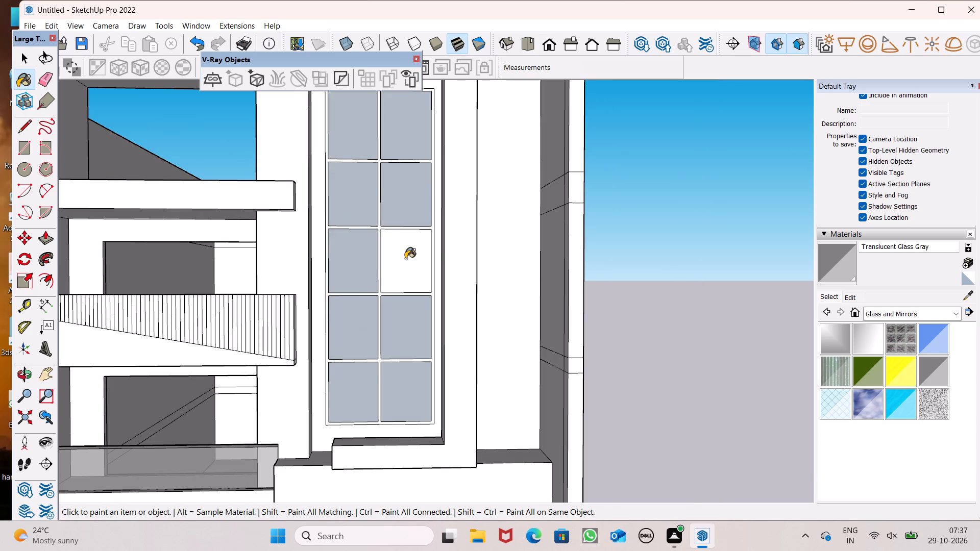
scroll(411, 356, down, 5)
key(space)
Paint the tall window's joined frame and dividing bars with the dark grey Color M07 from the Colors collection.
scroll(377, 304, up, 2)
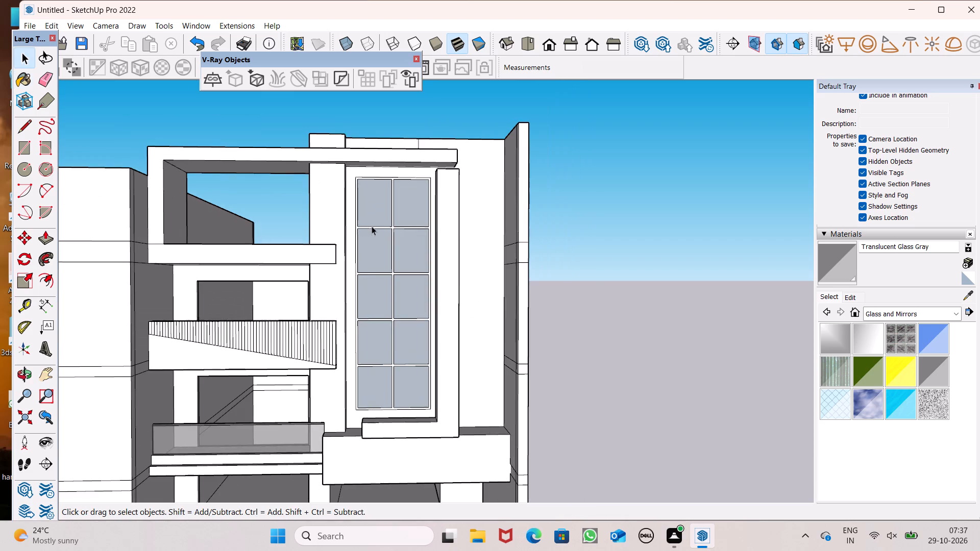
scroll(371, 219, down, 4)
middle_drag(388, 227, 293, 204)
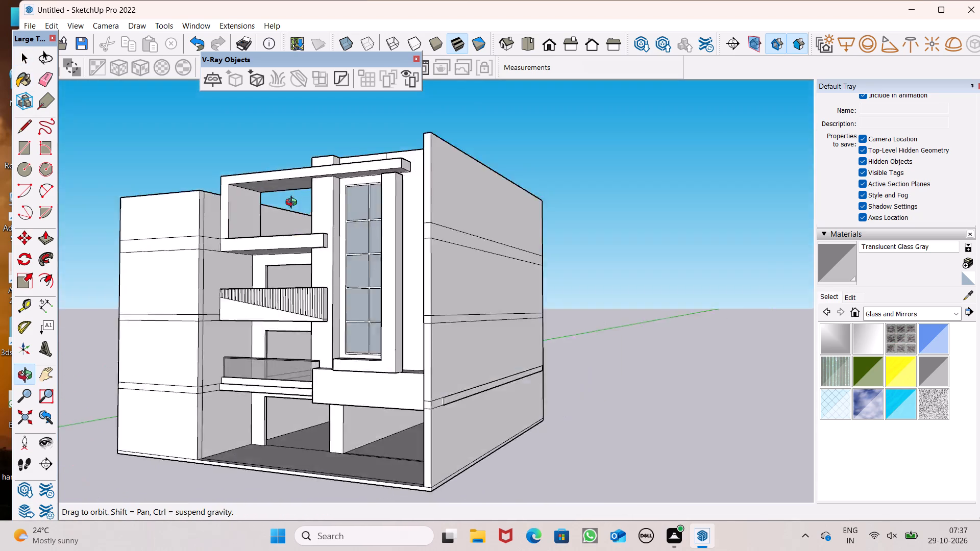
middle_drag(293, 204, 397, 256)
scroll(432, 302, up, 2)
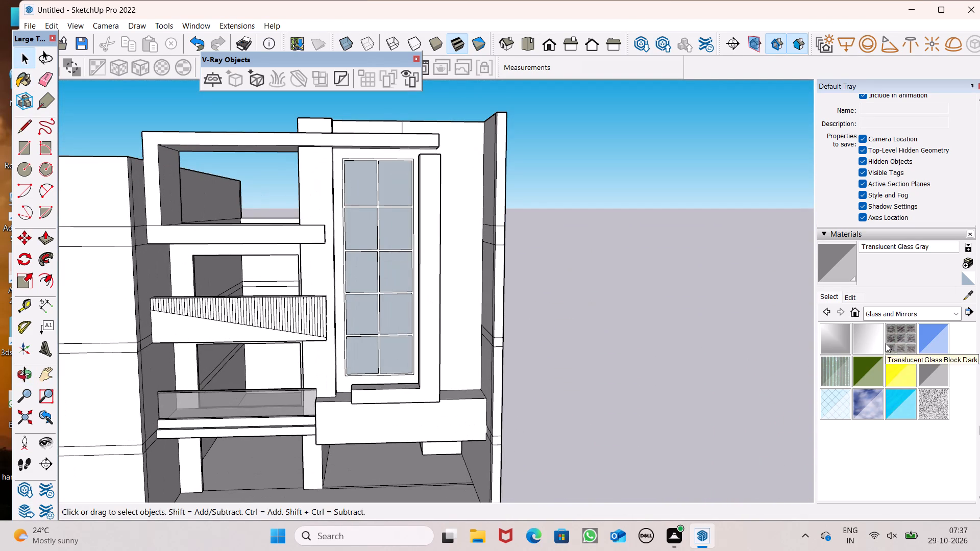
click(912, 311)
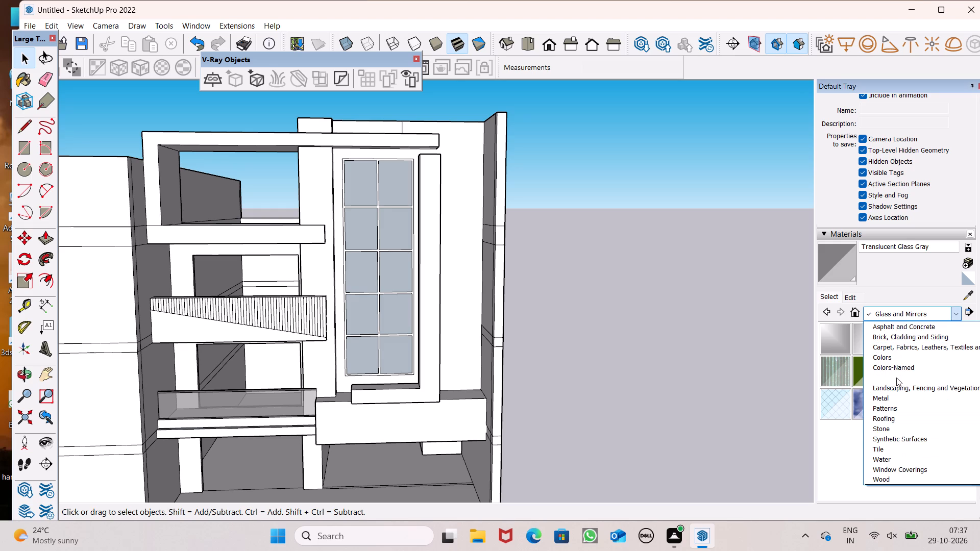
click(904, 357)
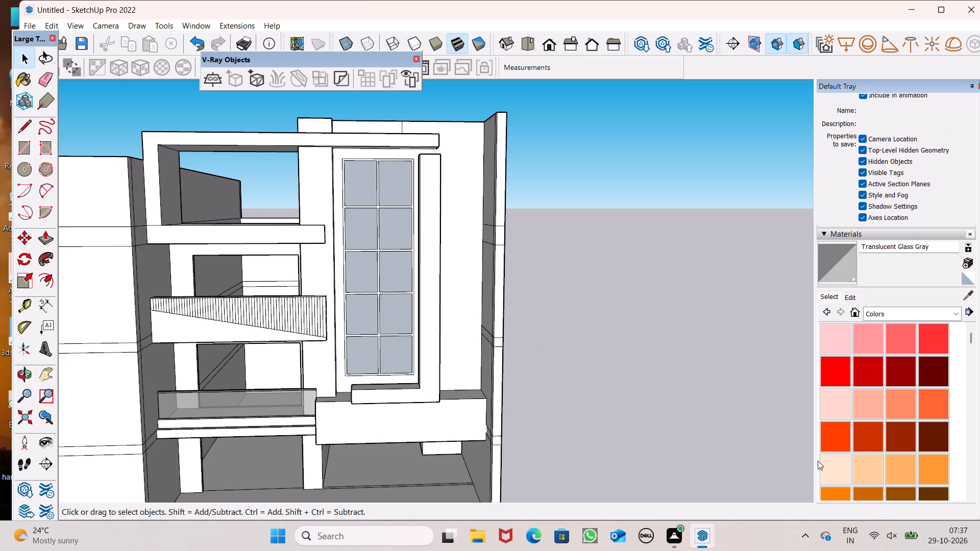
scroll(864, 446, down, 7)
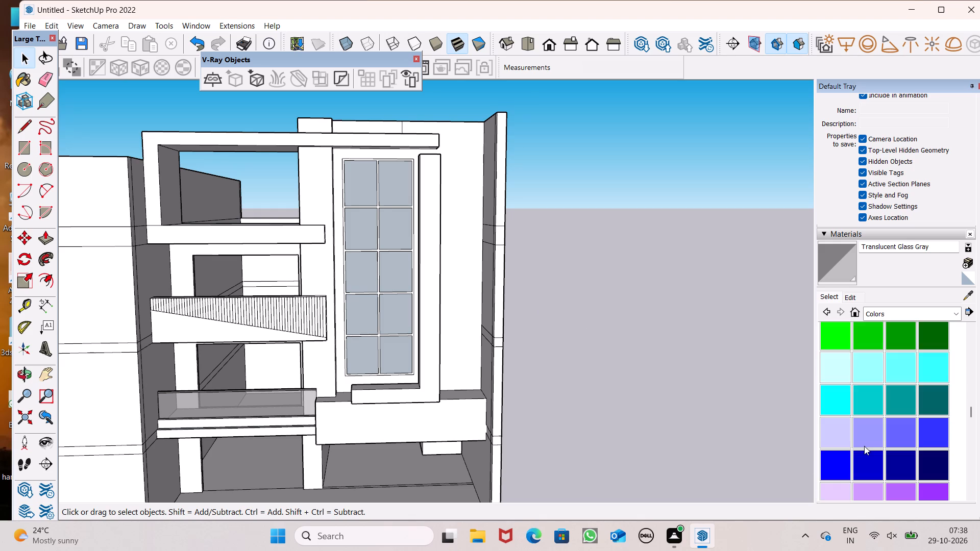
scroll(864, 446, down, 4)
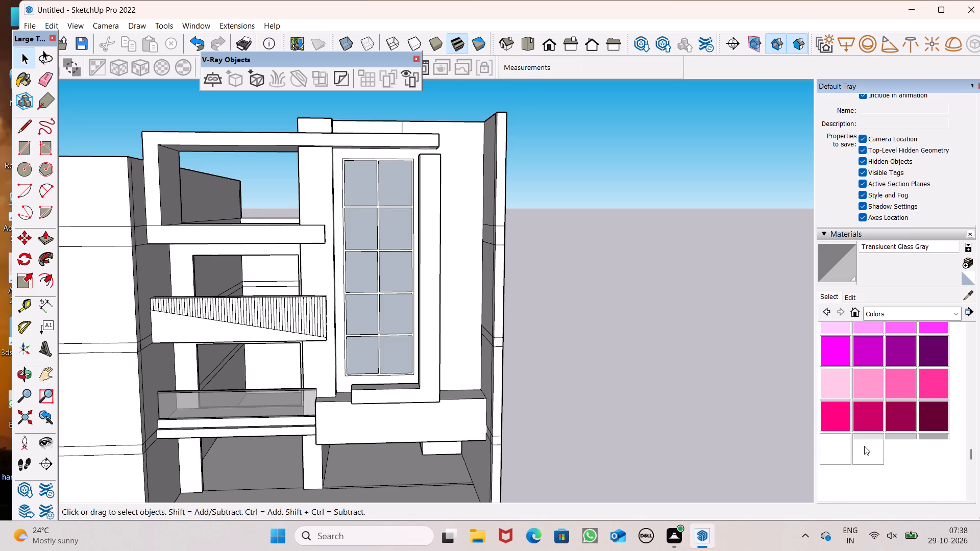
scroll(864, 446, down, 1)
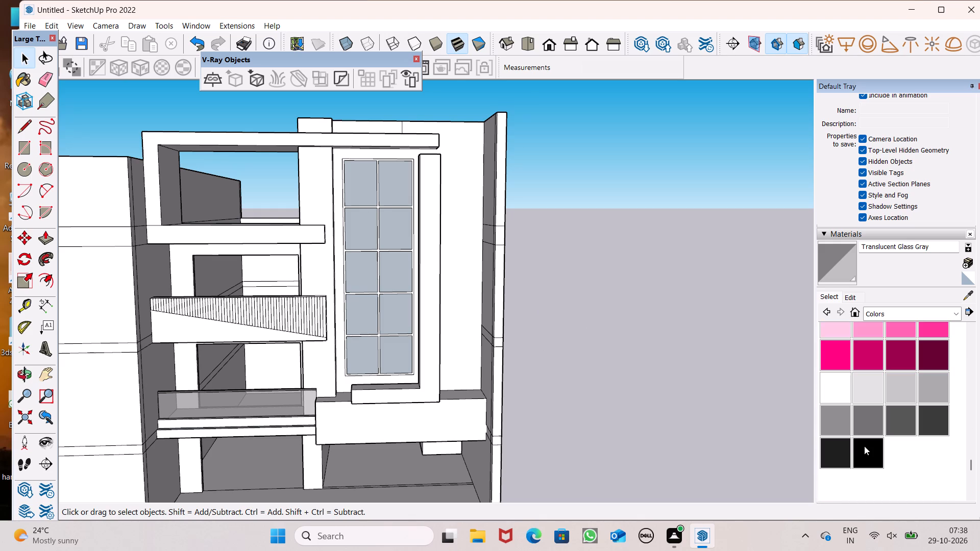
click(940, 430)
scroll(427, 369, up, 8)
scroll(364, 323, up, 4)
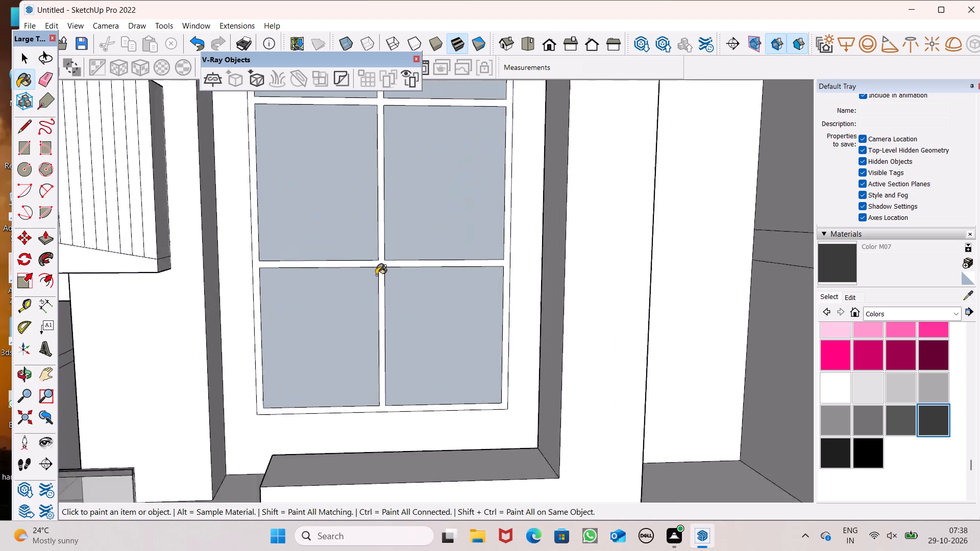
scroll(376, 275, up, 8)
click(384, 263)
scroll(435, 340, down, 7)
scroll(479, 337, down, 7)
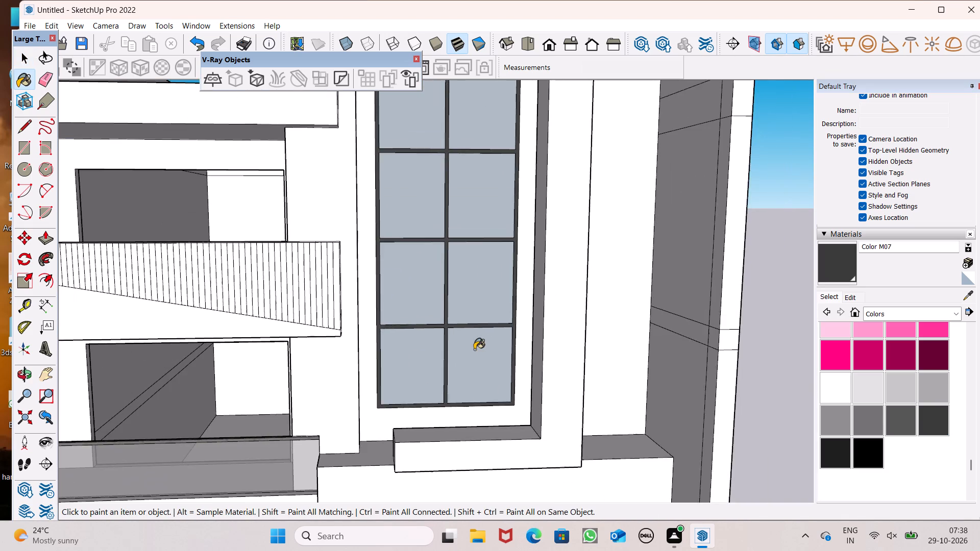
scroll(430, 354, down, 9)
middle_drag(478, 392, 405, 398)
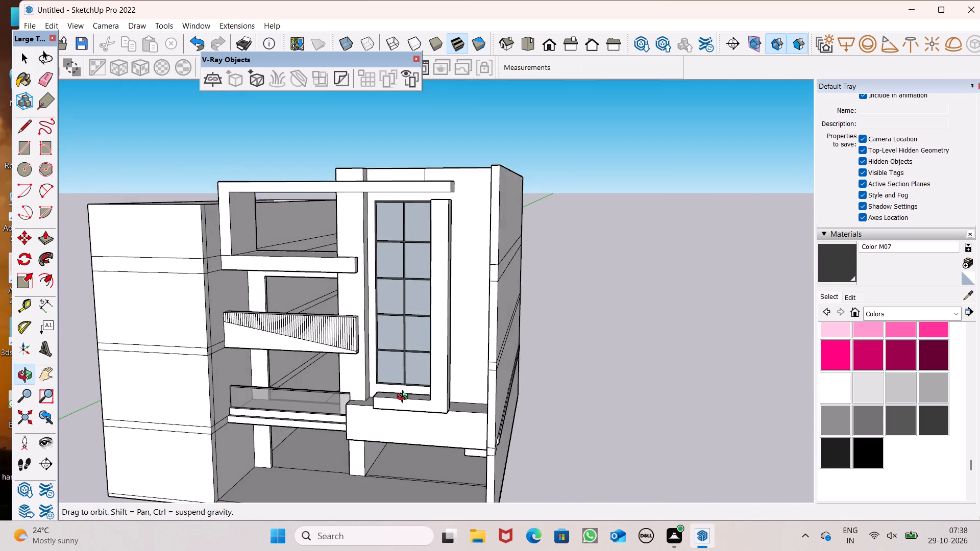
middle_drag(405, 398, 469, 398)
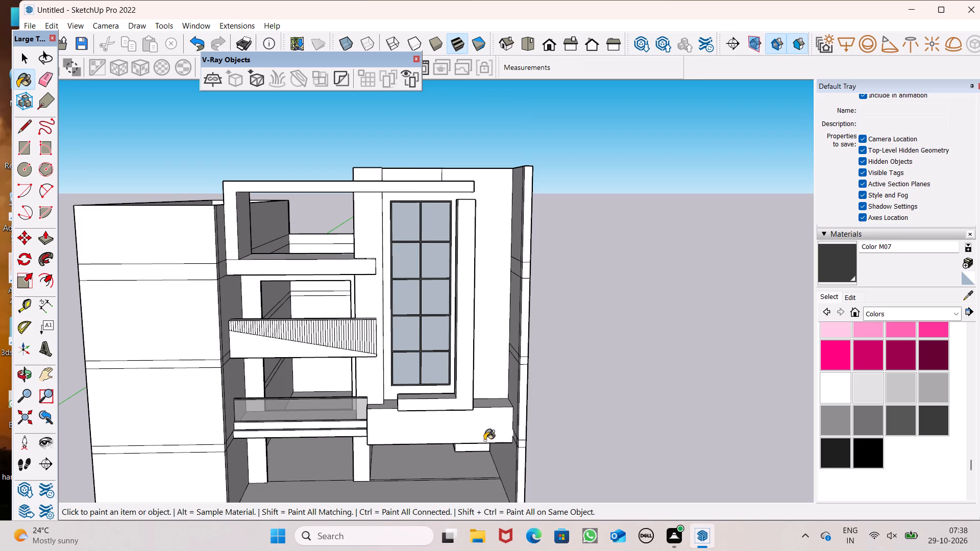
key(space)
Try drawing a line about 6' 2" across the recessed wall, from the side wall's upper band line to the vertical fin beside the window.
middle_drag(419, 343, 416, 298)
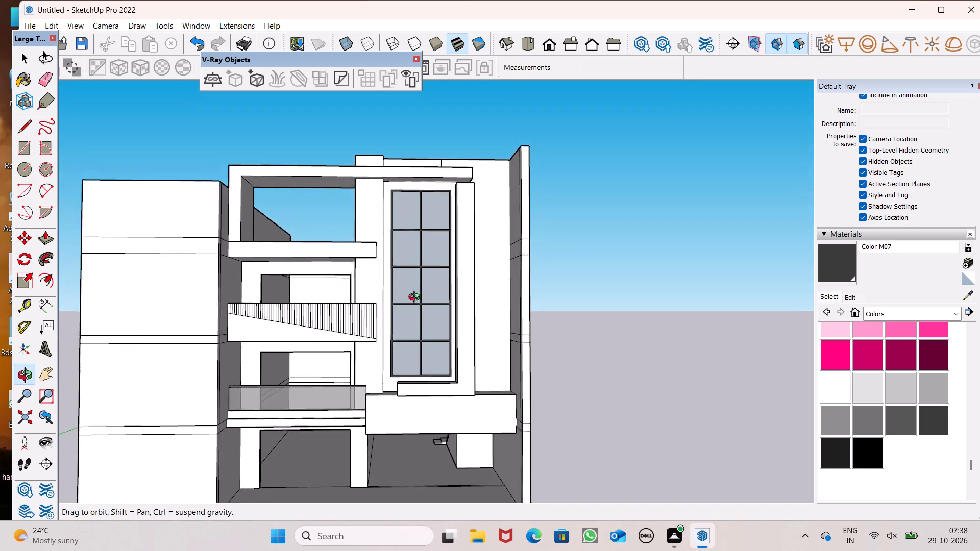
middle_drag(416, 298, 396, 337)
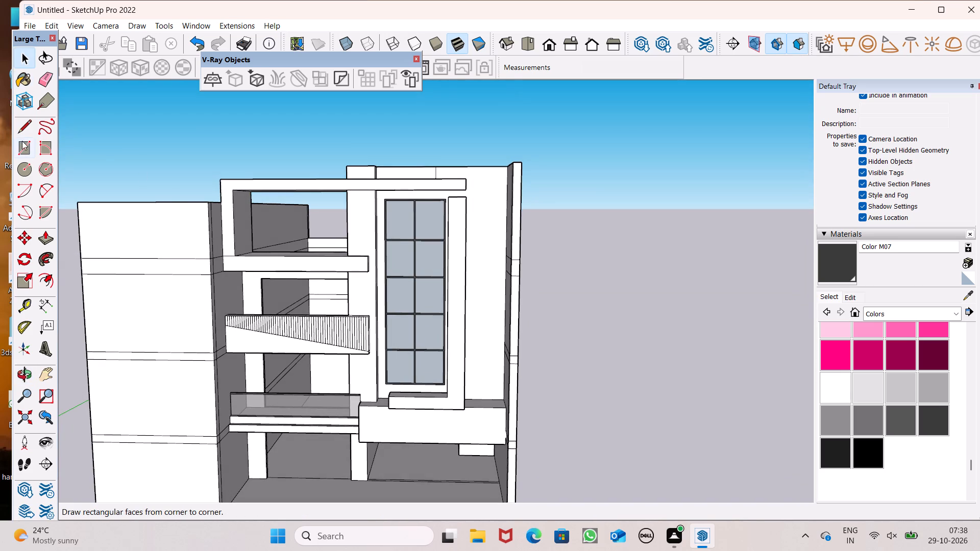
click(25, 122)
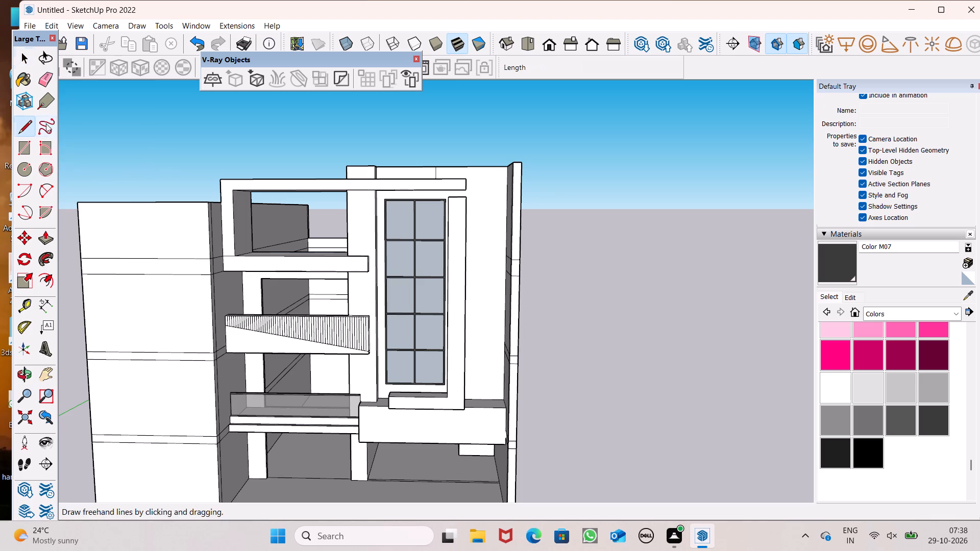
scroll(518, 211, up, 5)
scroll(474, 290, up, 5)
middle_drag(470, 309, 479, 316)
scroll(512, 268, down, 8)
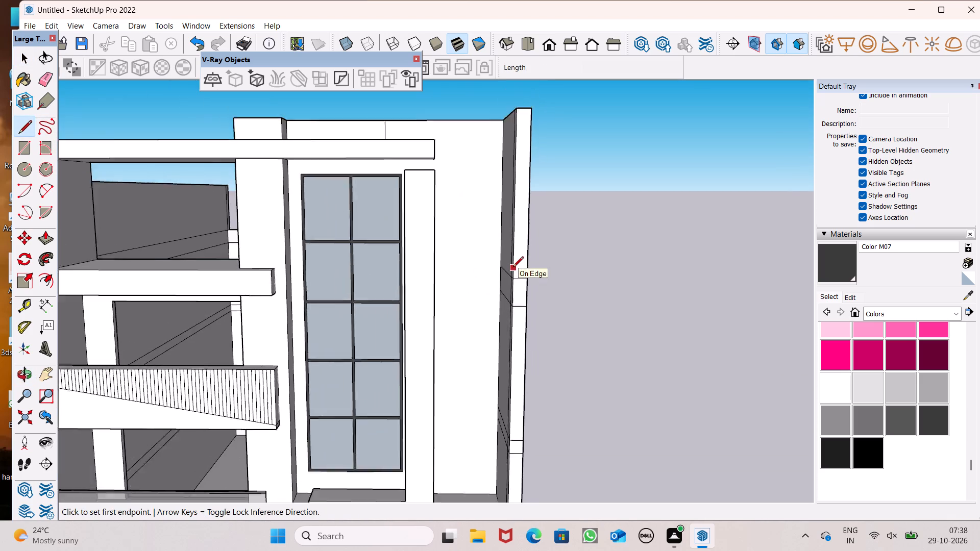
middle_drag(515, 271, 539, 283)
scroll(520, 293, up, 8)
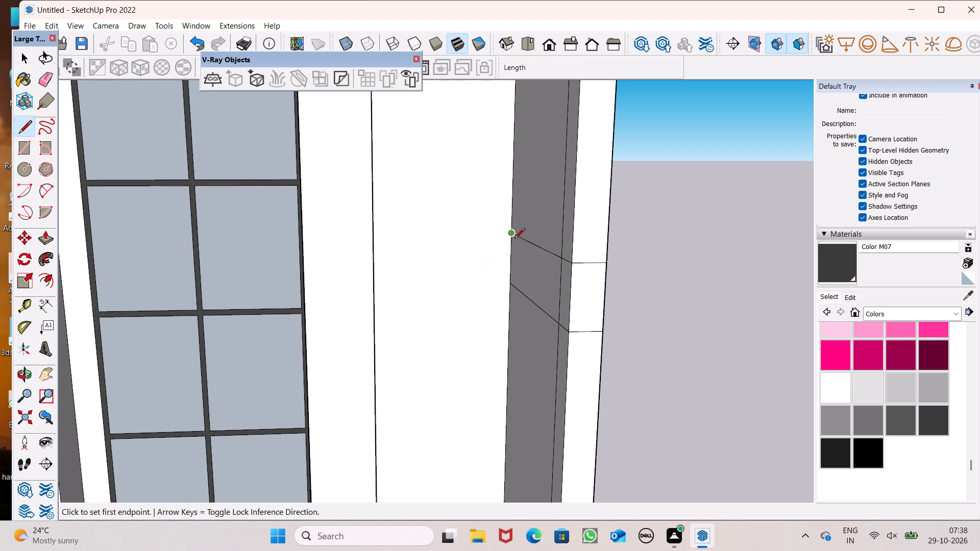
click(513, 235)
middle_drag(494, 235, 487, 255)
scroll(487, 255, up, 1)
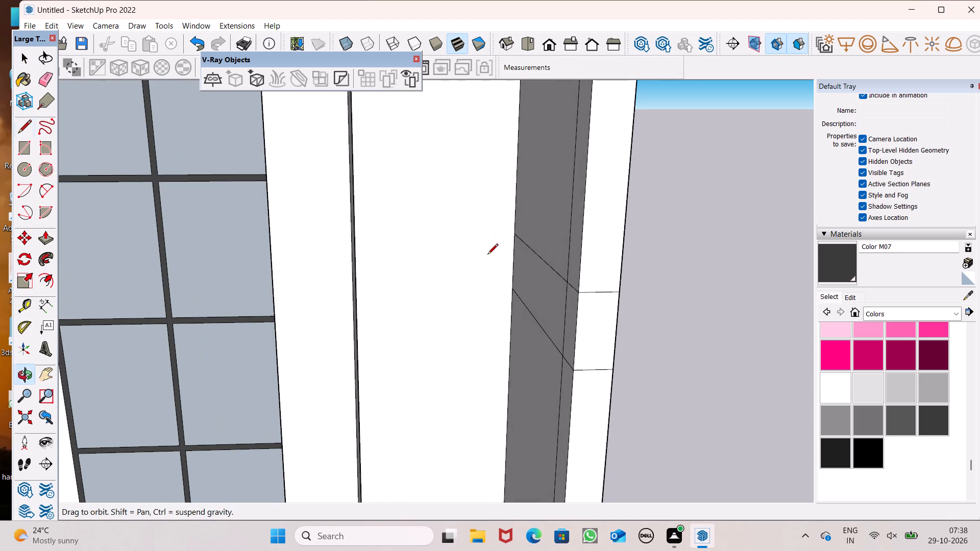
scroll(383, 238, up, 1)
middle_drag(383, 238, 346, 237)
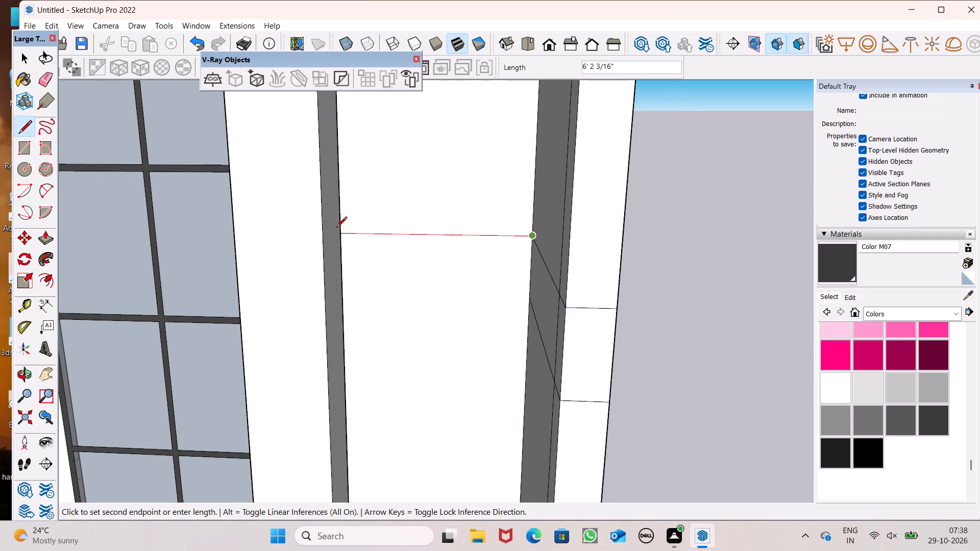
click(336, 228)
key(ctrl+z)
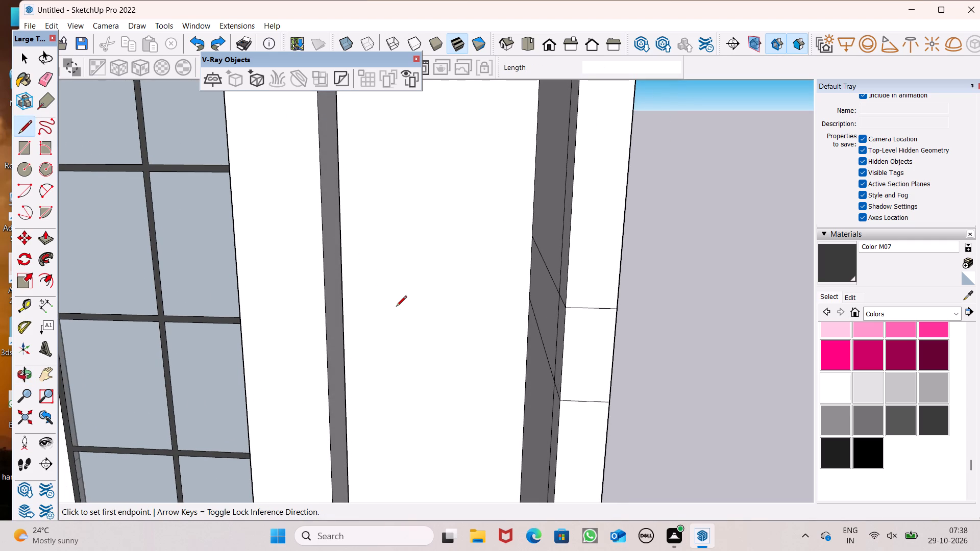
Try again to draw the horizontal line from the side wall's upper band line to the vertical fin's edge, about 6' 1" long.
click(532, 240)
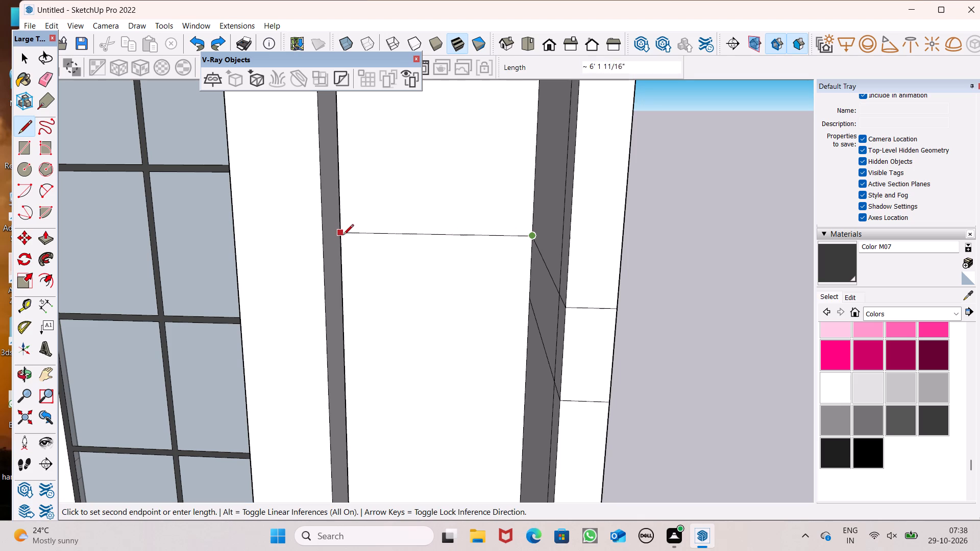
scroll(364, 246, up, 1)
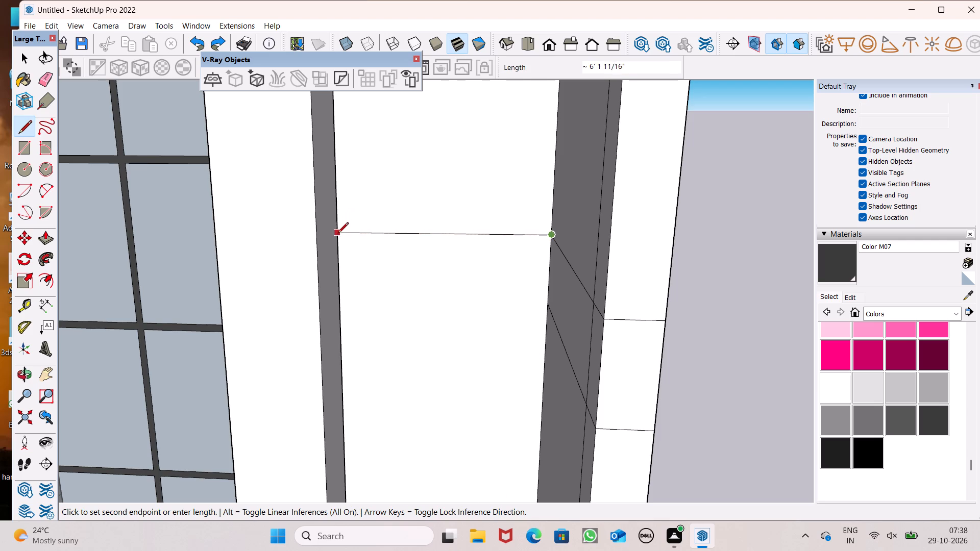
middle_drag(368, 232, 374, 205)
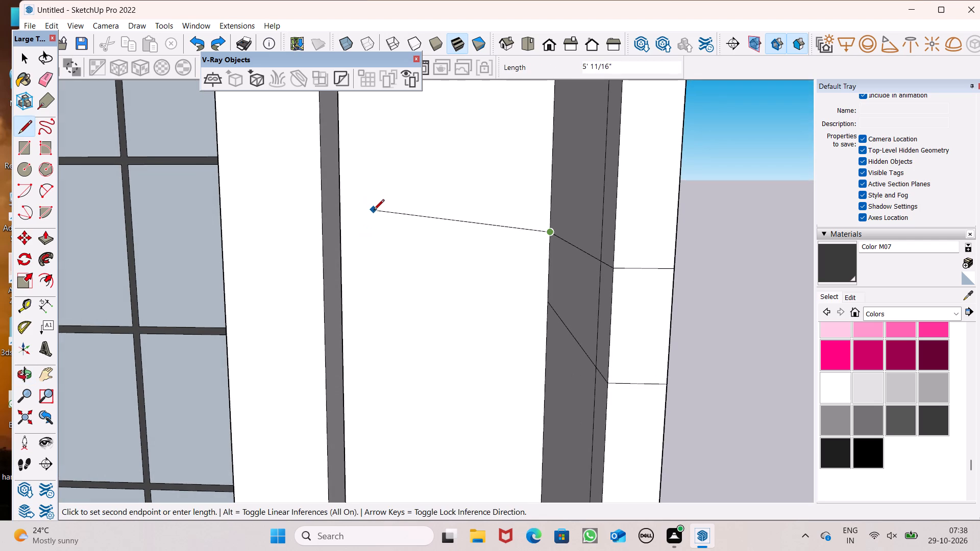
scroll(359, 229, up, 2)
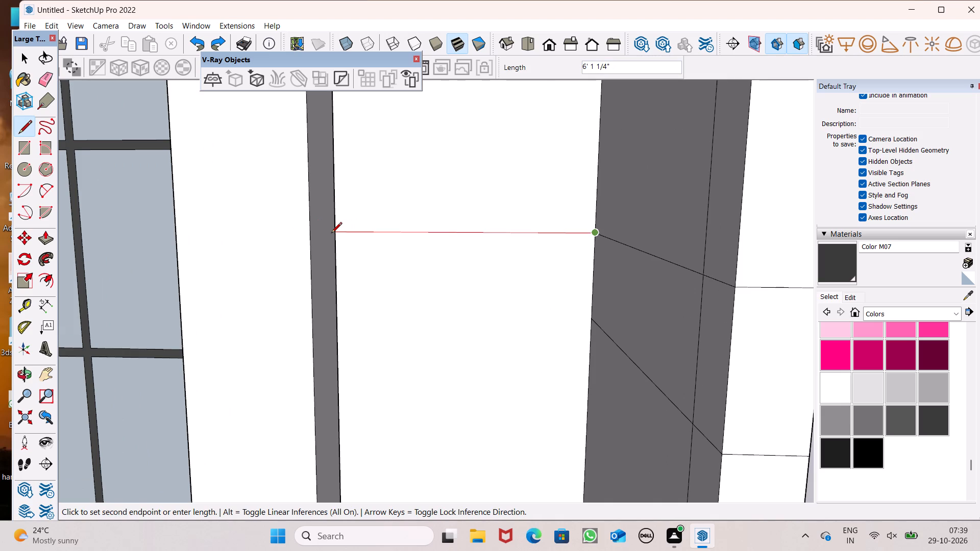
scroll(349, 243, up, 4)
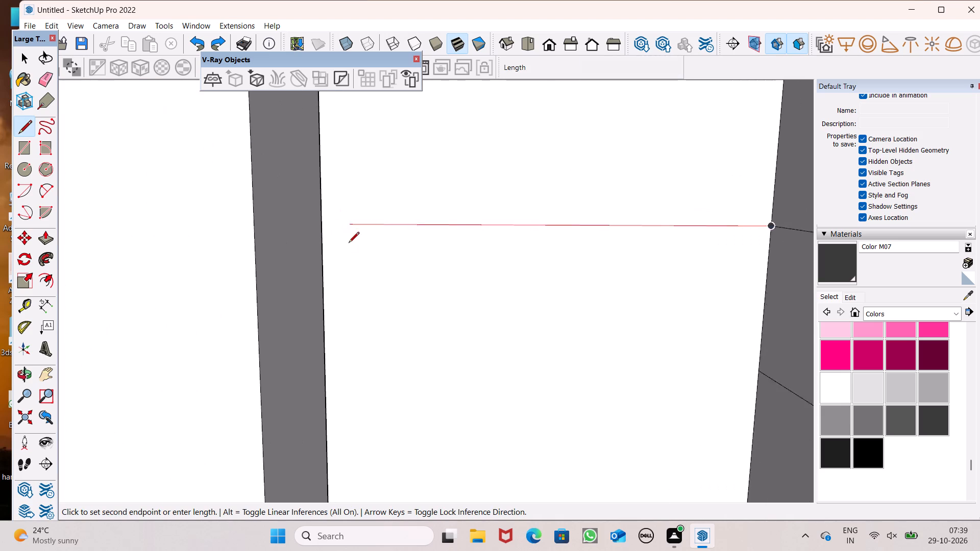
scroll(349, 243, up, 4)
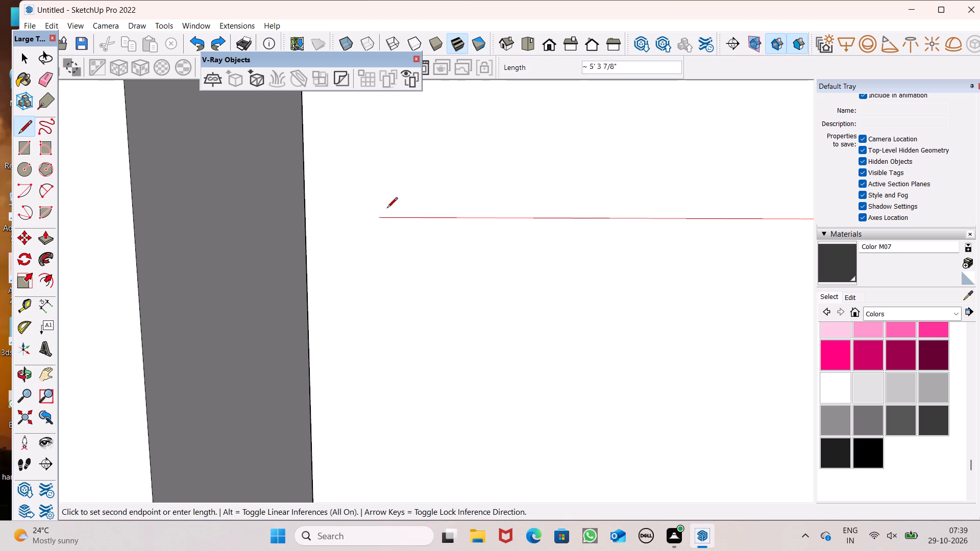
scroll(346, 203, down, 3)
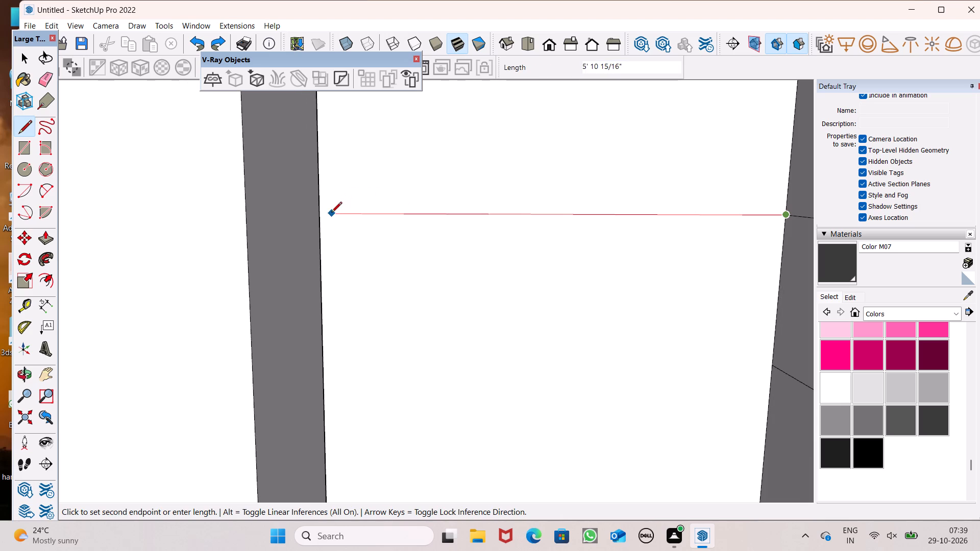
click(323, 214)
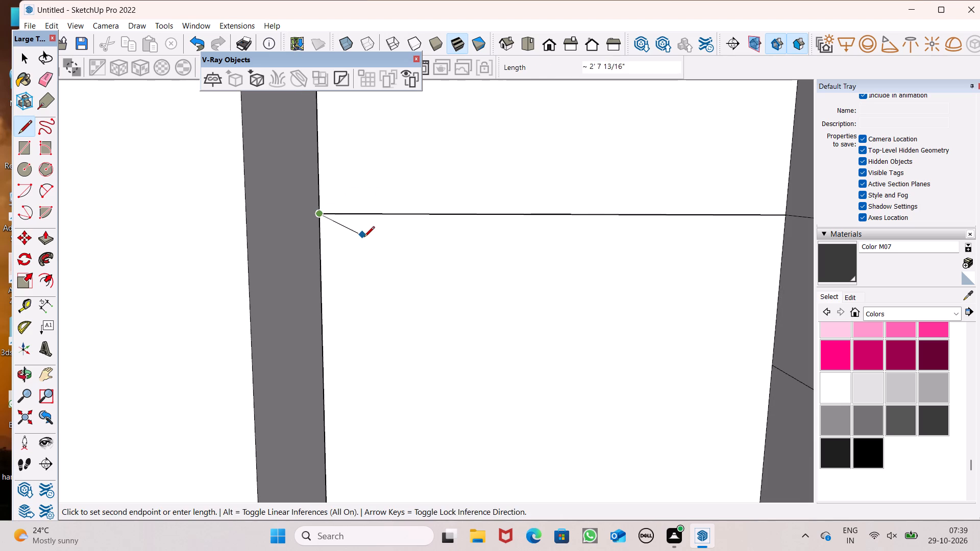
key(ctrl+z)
Draw a horizontal dividing line on the recessed wall, from the side wall's upper band line behind the vertical fin to the tall window's frame.
scroll(364, 240, down, 5)
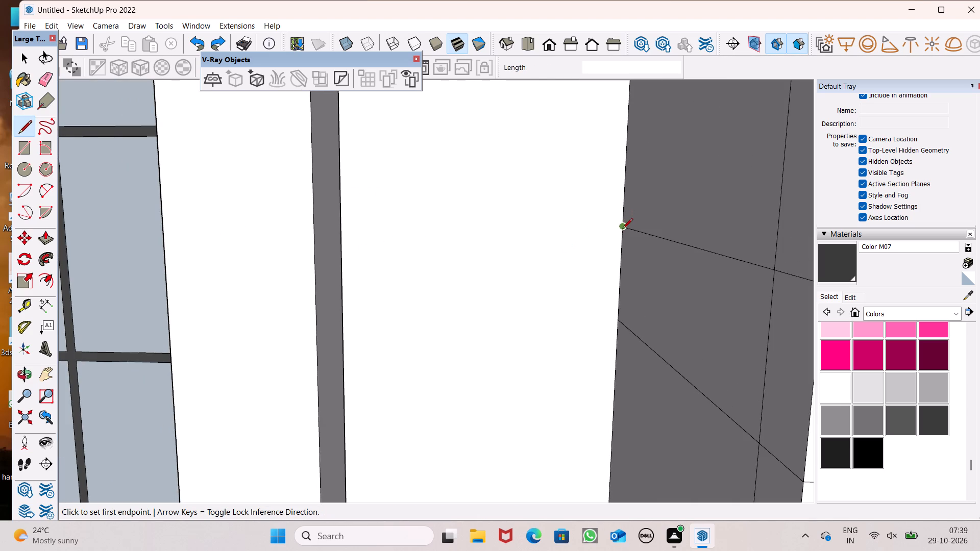
click(620, 228)
middle_drag(389, 287, 366, 325)
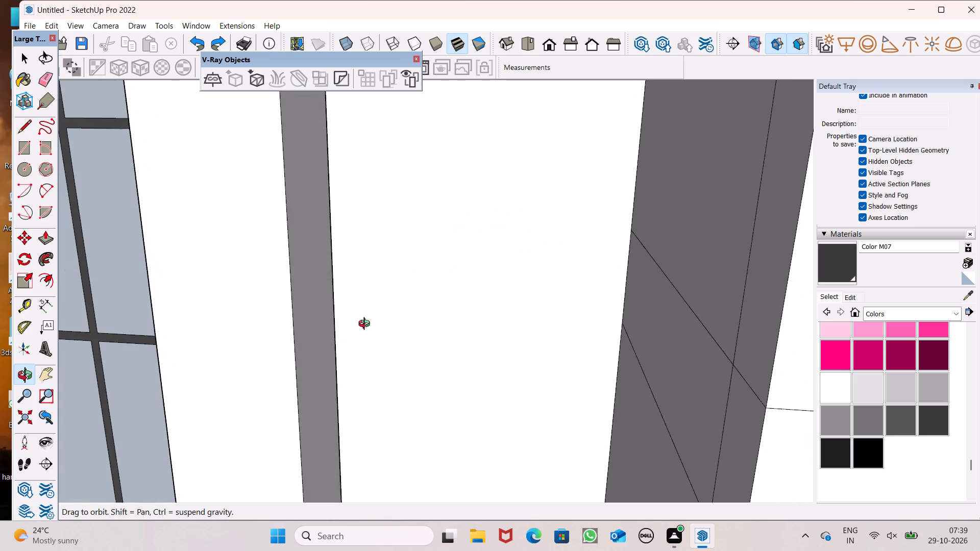
middle_drag(366, 325, 362, 337)
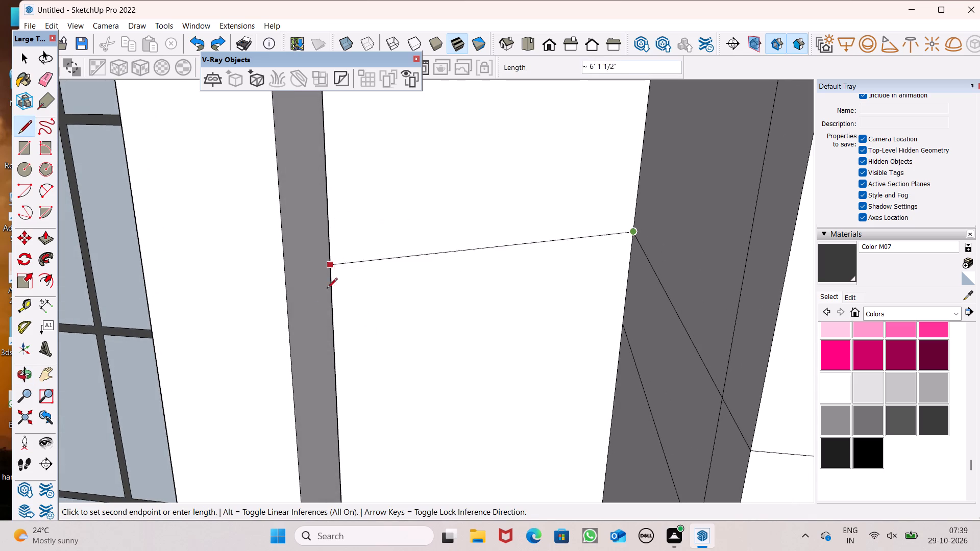
middle_drag(402, 208, 408, 283)
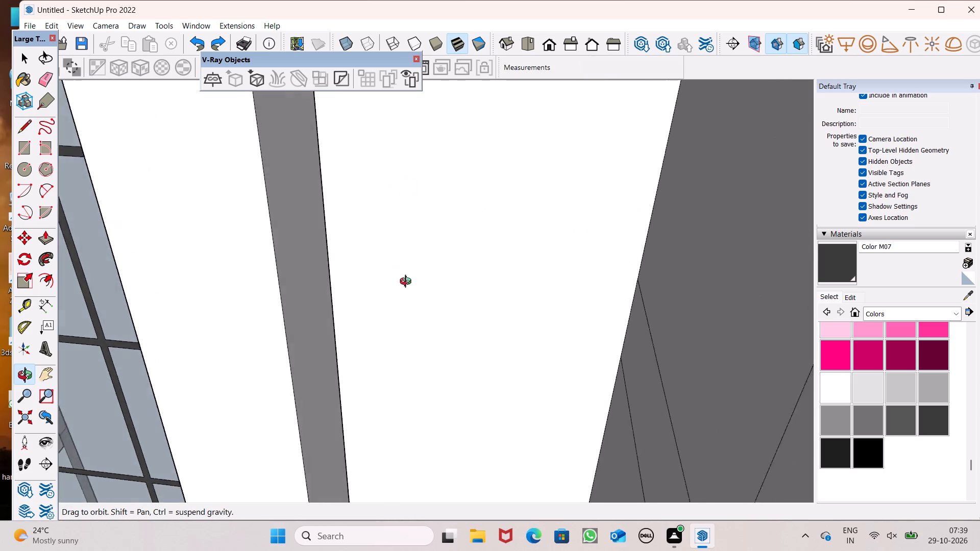
middle_drag(408, 283, 418, 360)
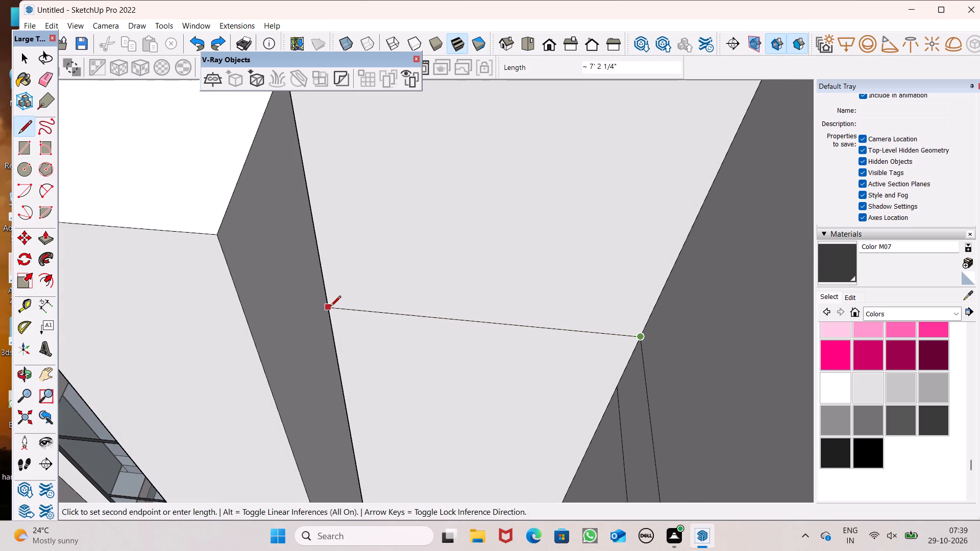
click(337, 307)
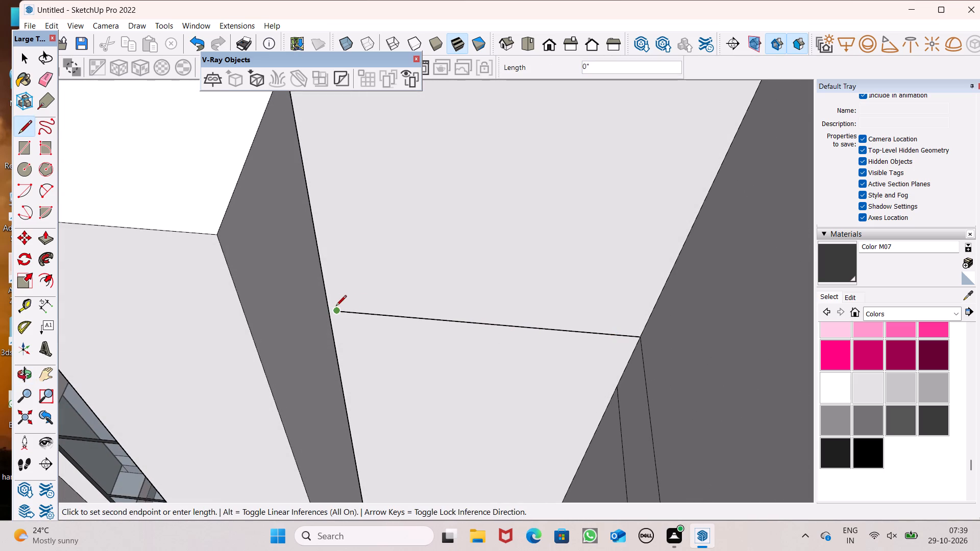
click(319, 307)
middle_drag(388, 385, 387, 385)
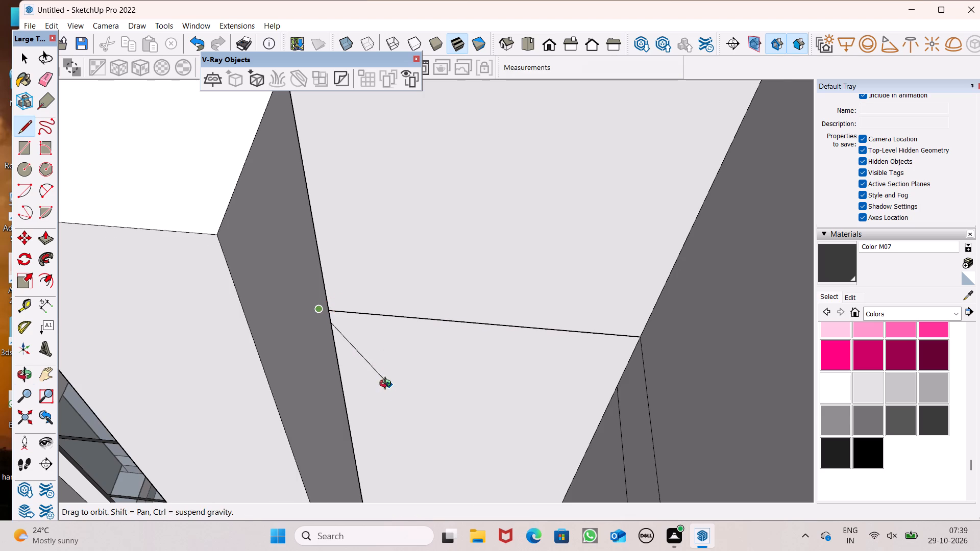
middle_drag(387, 385, 296, 361)
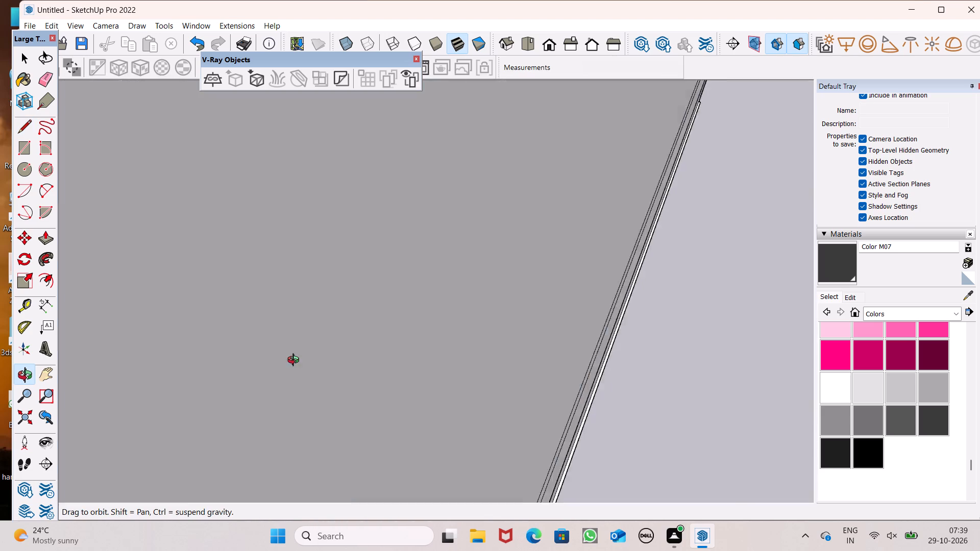
middle_drag(296, 361, 502, 298)
scroll(499, 306, down, 4)
middle_drag(500, 312, 232, 433)
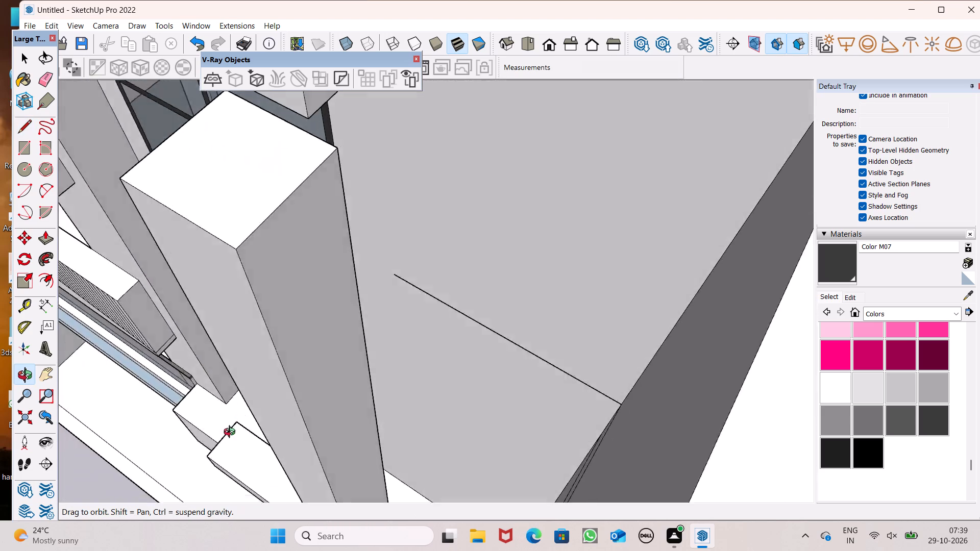
middle_drag(232, 433, 212, 434)
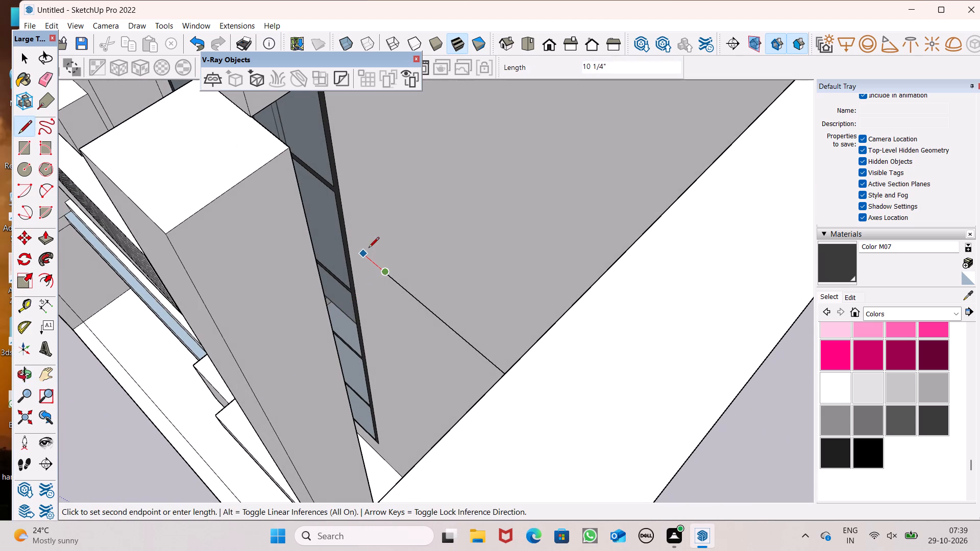
click(350, 247)
key(space)
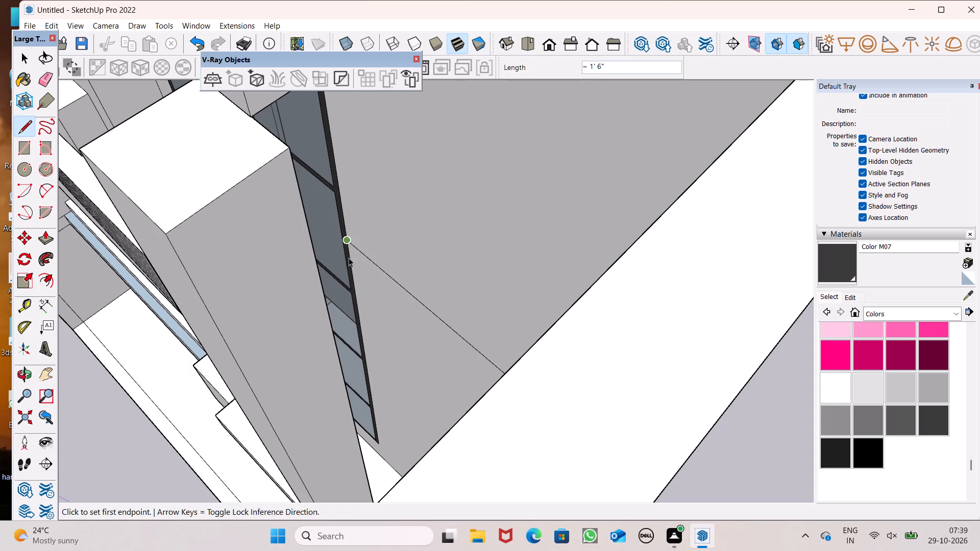
Examine the recessed wall, vertical fin and base ledge around the tall window from several angles.
scroll(357, 285, down, 3)
middle_drag(375, 300, 604, 100)
scroll(527, 261, down, 4)
scroll(520, 319, down, 5)
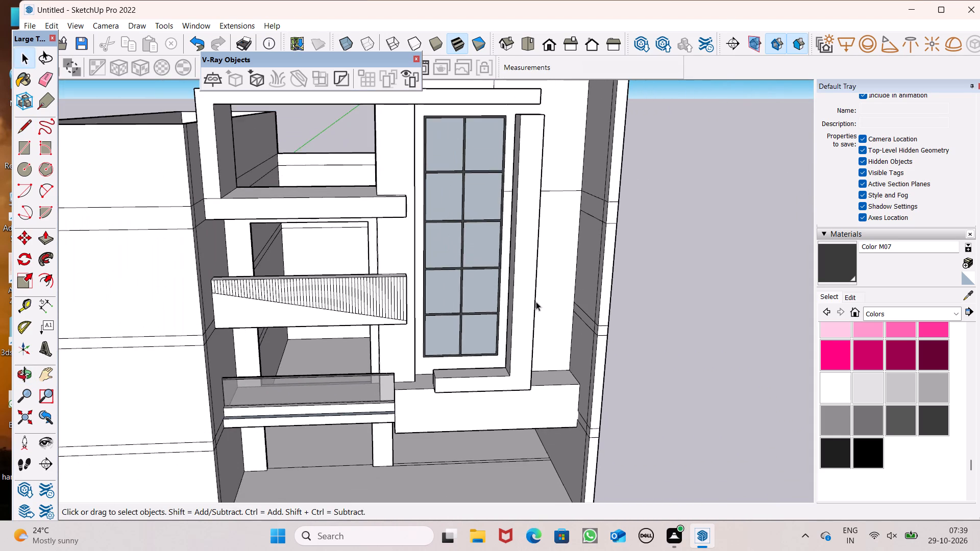
middle_drag(538, 287, 494, 280)
scroll(494, 280, up, 1)
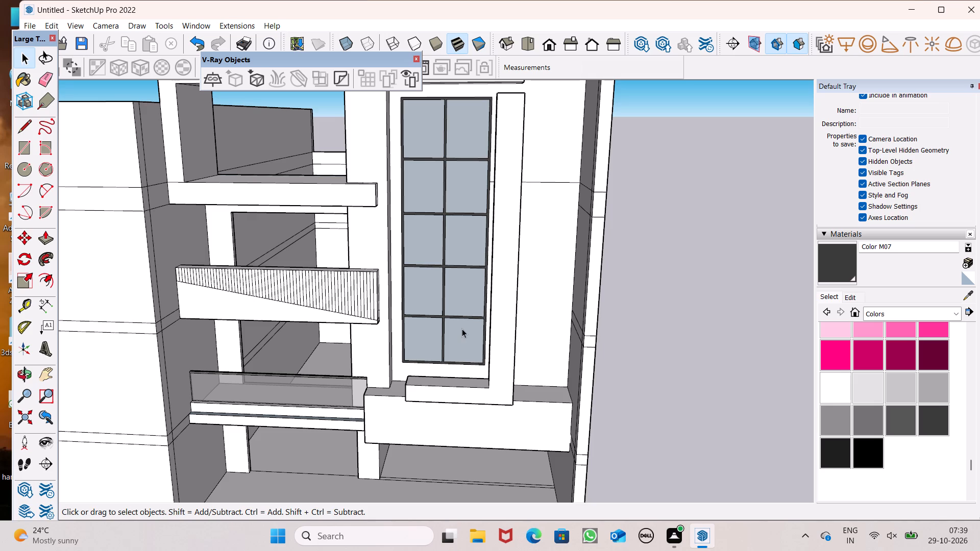
middle_drag(472, 428, 474, 390)
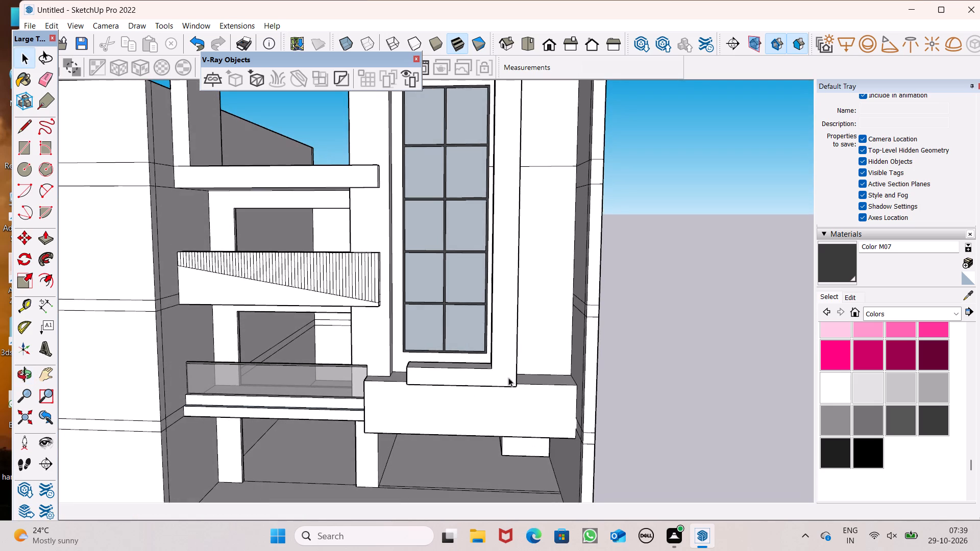
middle_drag(536, 336, 504, 388)
scroll(528, 353, up, 1)
middle_drag(514, 399, 612, 377)
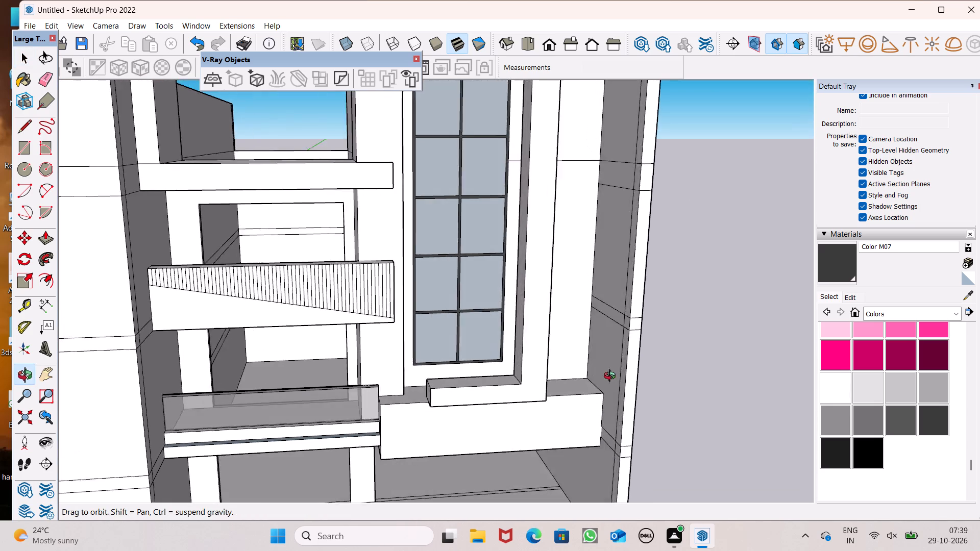
middle_drag(612, 377, 615, 440)
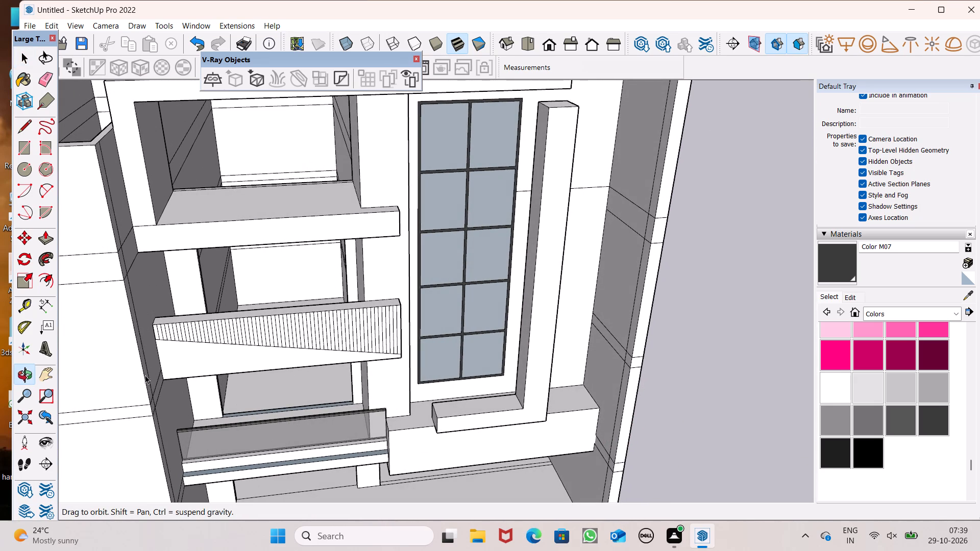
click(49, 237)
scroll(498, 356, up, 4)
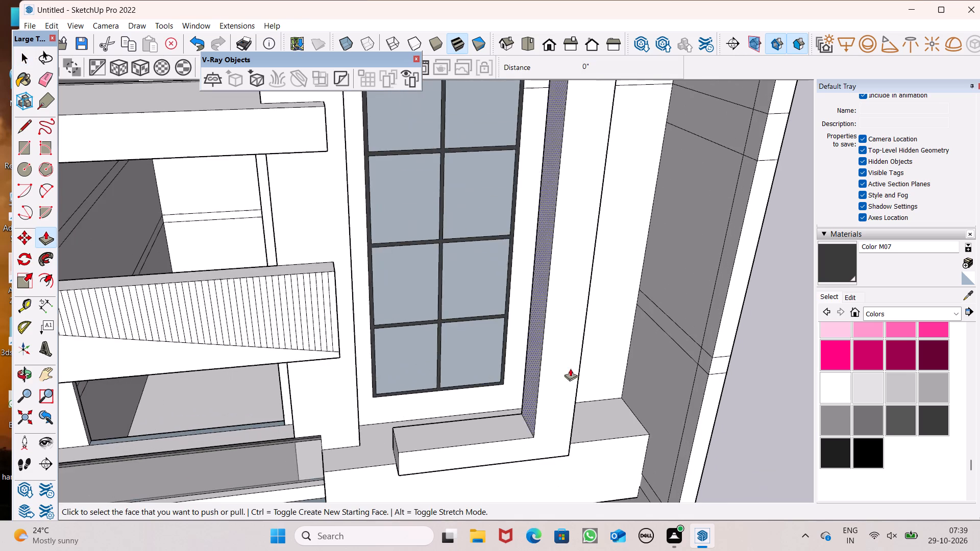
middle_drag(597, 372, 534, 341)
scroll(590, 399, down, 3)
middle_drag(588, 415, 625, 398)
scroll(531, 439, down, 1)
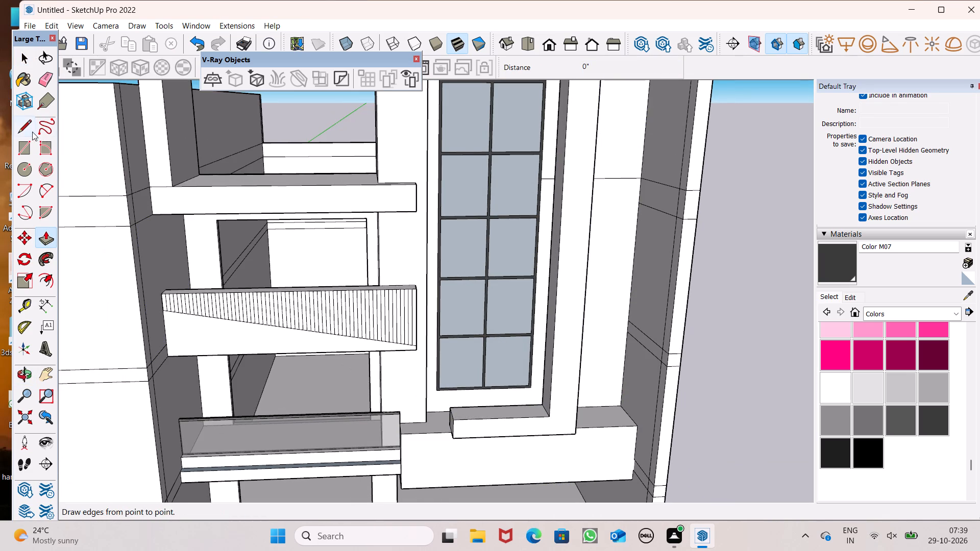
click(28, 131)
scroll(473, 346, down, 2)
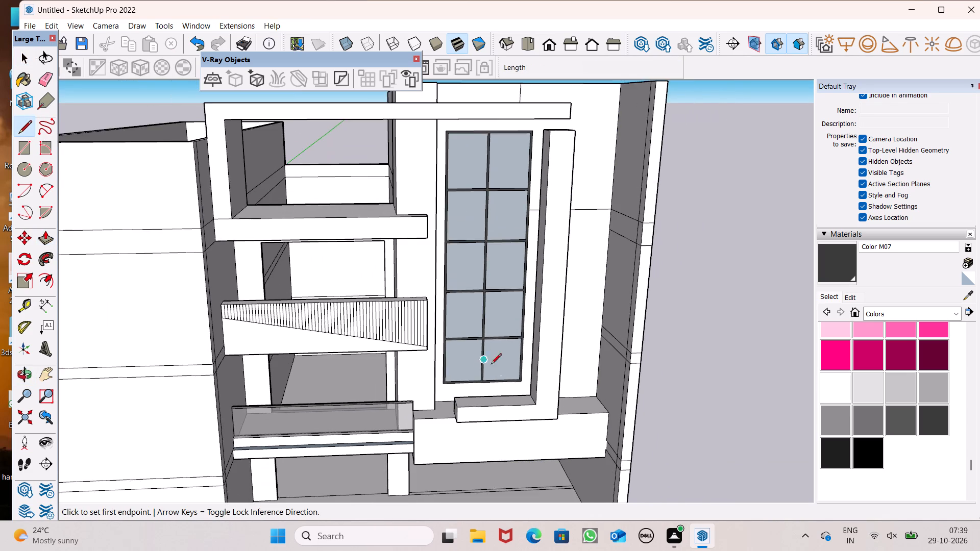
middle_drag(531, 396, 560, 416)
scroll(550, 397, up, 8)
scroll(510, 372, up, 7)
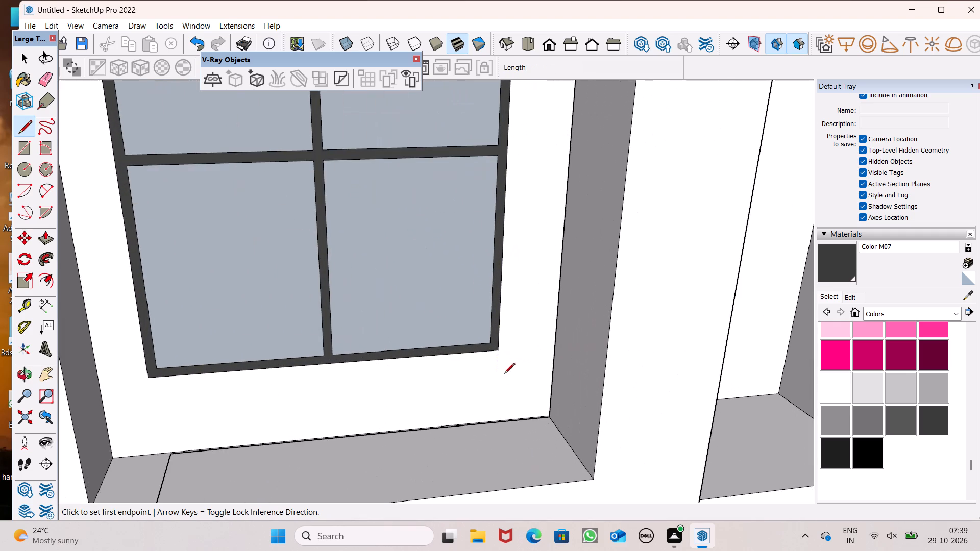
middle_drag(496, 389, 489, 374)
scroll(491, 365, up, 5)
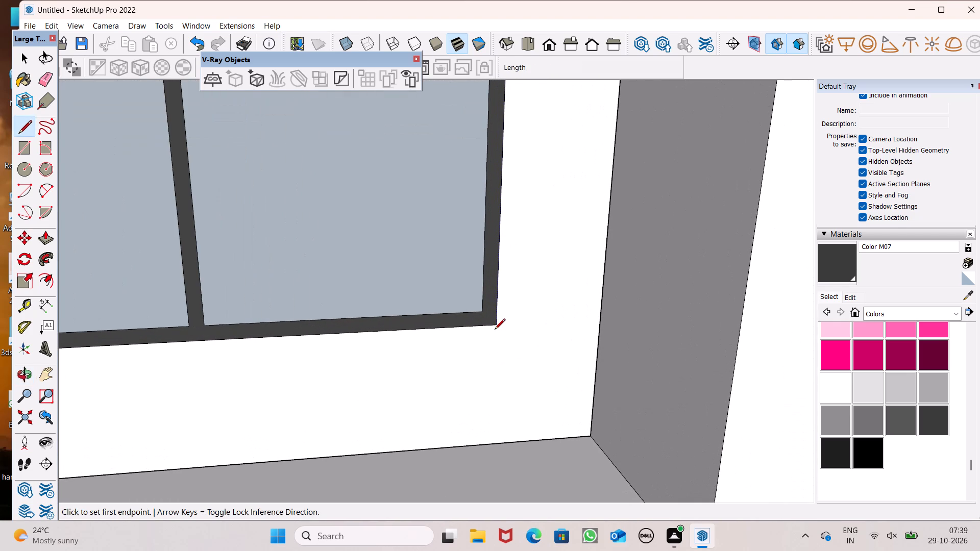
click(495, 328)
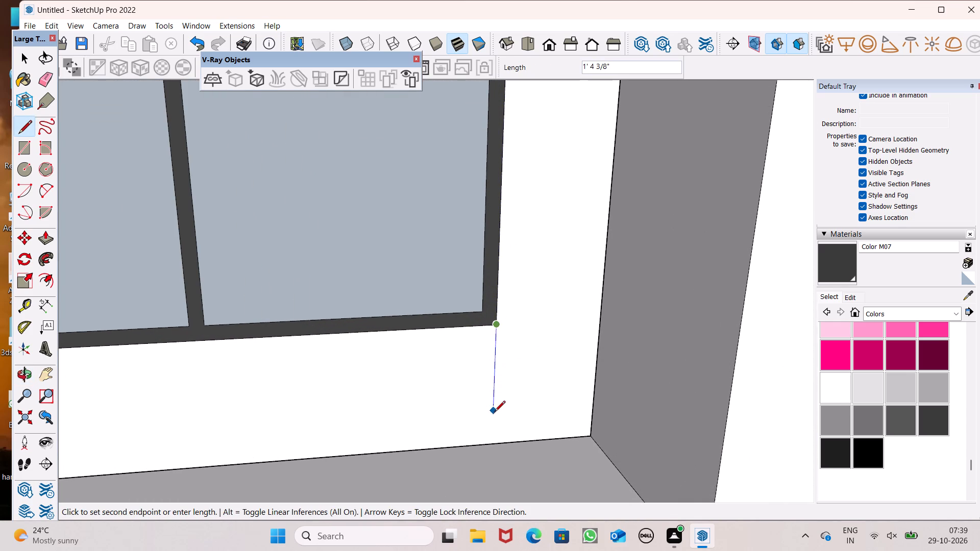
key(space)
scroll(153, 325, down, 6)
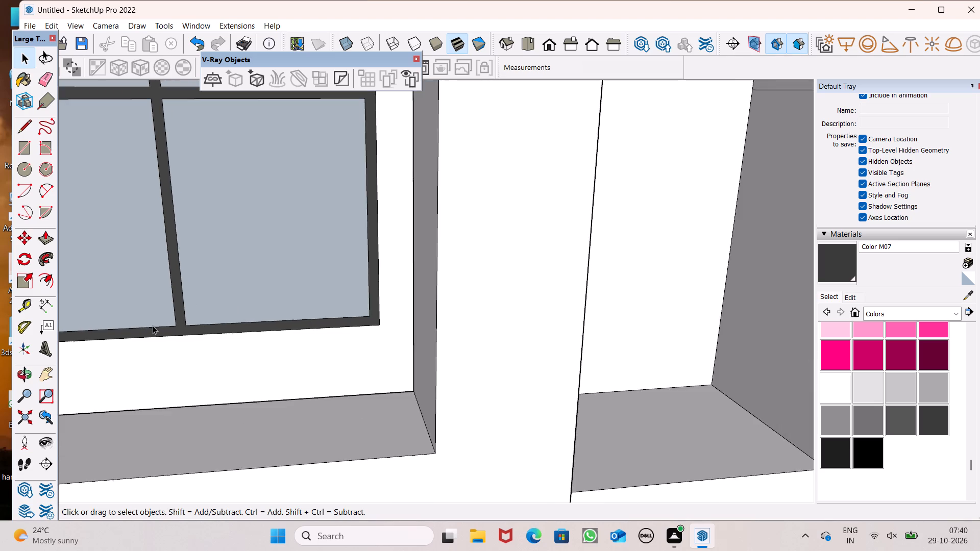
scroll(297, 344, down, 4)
Draw a vertical line about 1' 11" long from the tall window frame's lower corner nearest the fin down to the ledge.
middle_drag(327, 351, 388, 323)
click(30, 129)
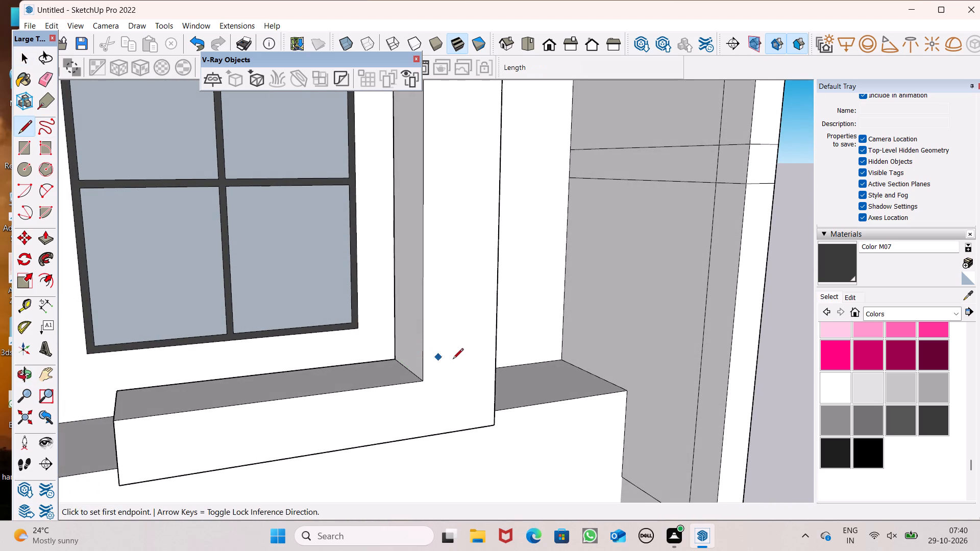
scroll(457, 359, up, 6)
scroll(443, 307, down, 6)
scroll(326, 341, up, 6)
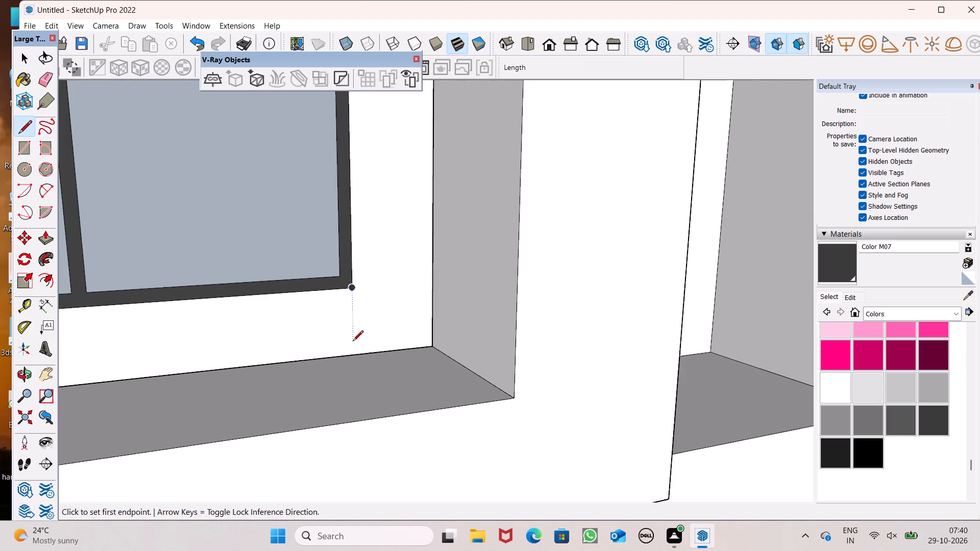
scroll(356, 344, down, 2)
middle_drag(362, 340, 398, 403)
scroll(382, 378, up, 4)
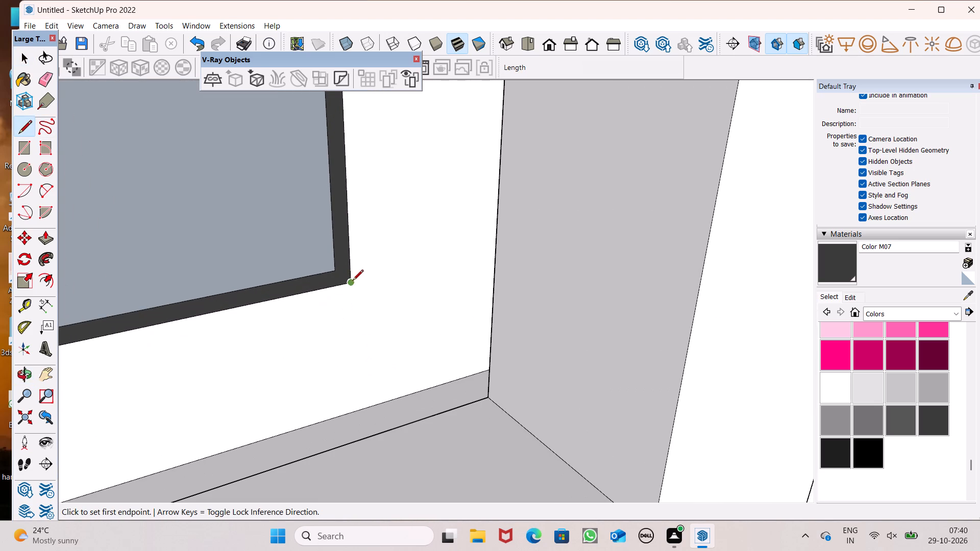
click(352, 281)
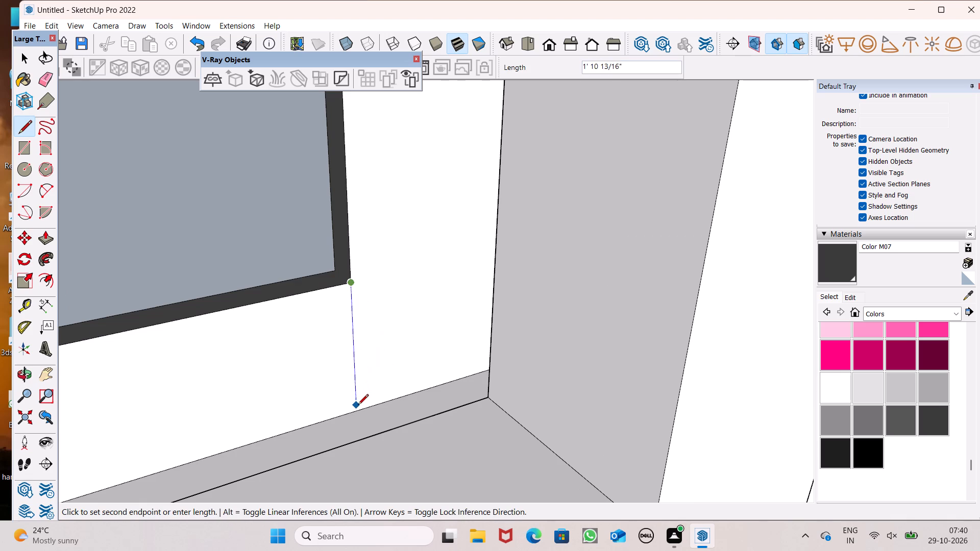
click(358, 407)
scroll(267, 267, down, 5)
key(space)
scroll(267, 267, down, 5)
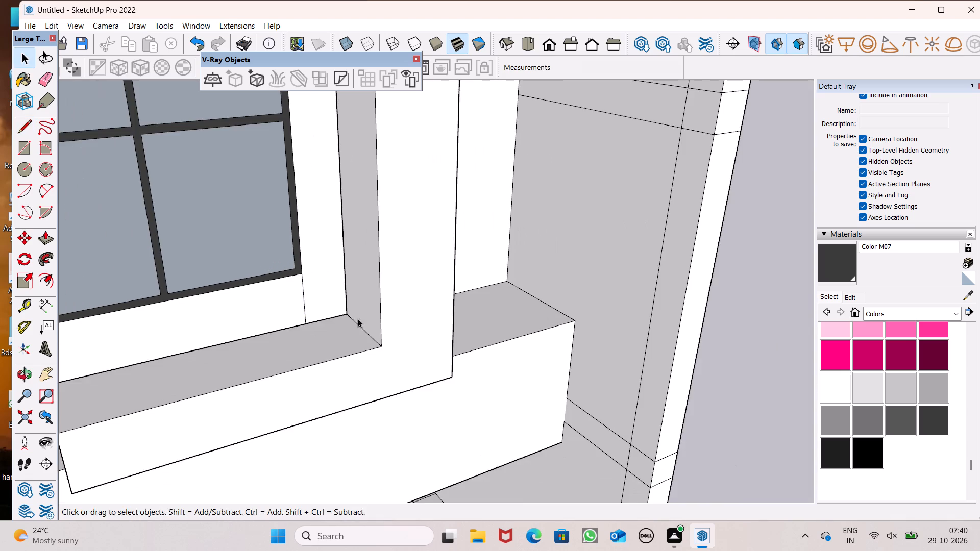
Draw a vertical line about 19' 11" long on the recessed wall near the side wall, from the horizontal dividing line down to the base ledge.
middle_drag(354, 319, 148, 259)
scroll(284, 284, down, 4)
middle_drag(453, 303, 605, 226)
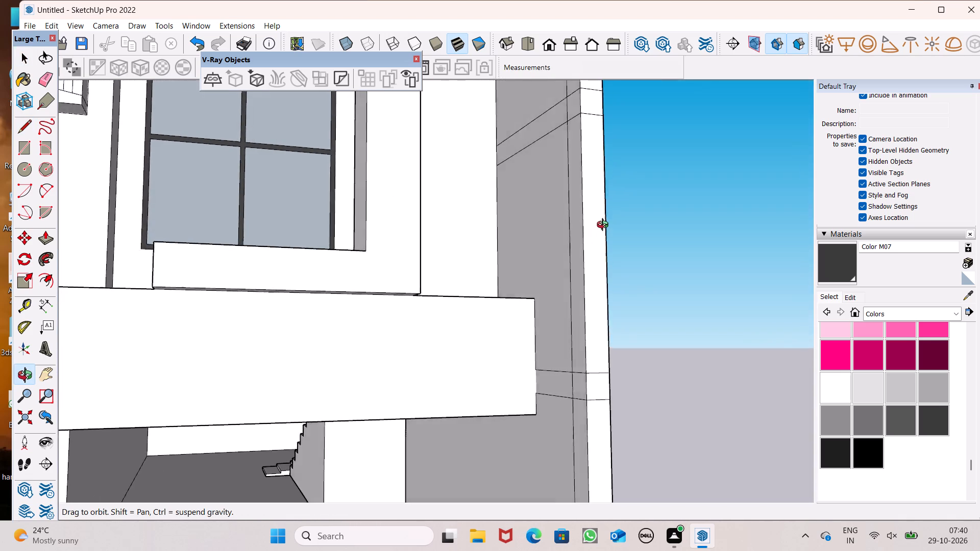
middle_drag(605, 226, 516, 283)
scroll(525, 275, down, 6)
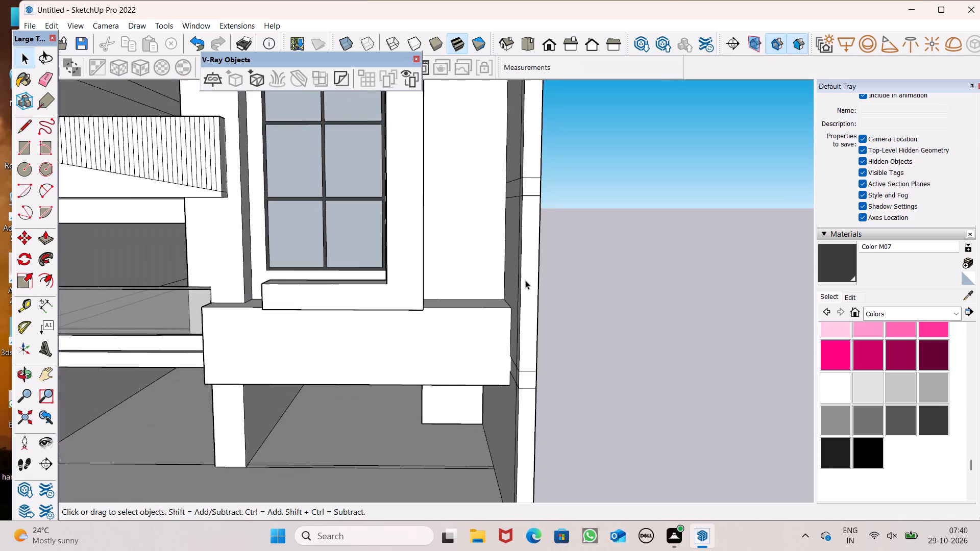
scroll(525, 280, down, 6)
middle_drag(287, 358, 260, 372)
scroll(302, 325, up, 1)
scroll(359, 356, down, 5)
scroll(455, 204, up, 6)
middle_drag(458, 228, 470, 220)
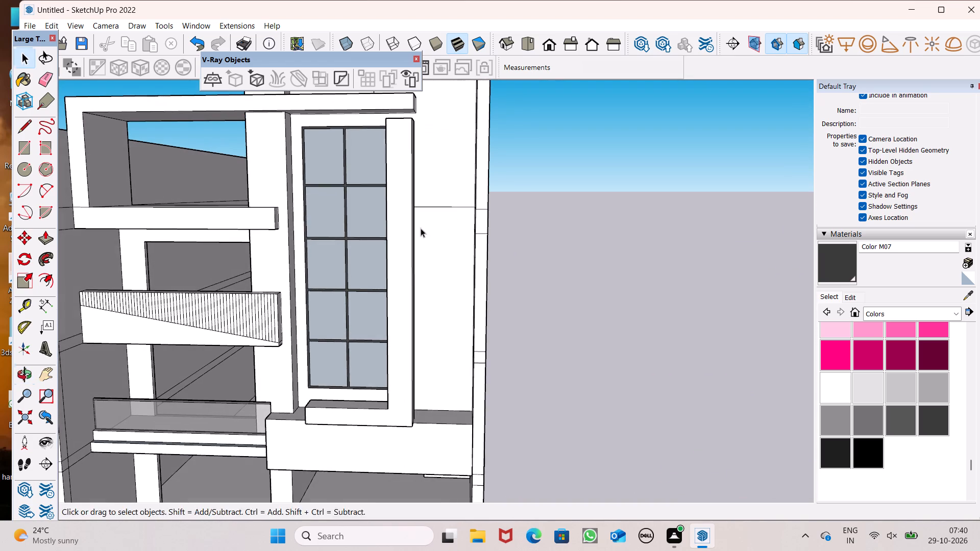
drag(26, 131, 45, 142)
middle_drag(267, 240, 315, 222)
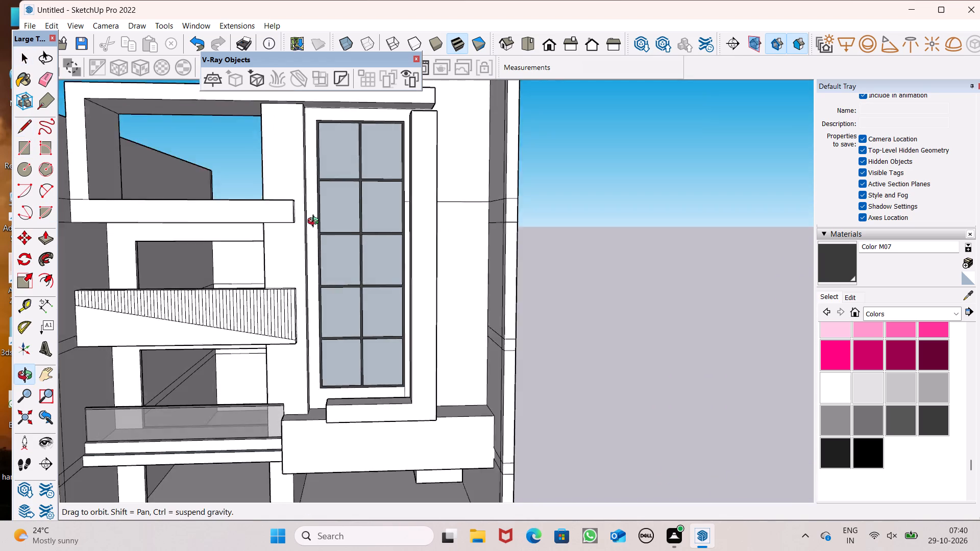
middle_drag(315, 222, 329, 219)
scroll(444, 250, up, 5)
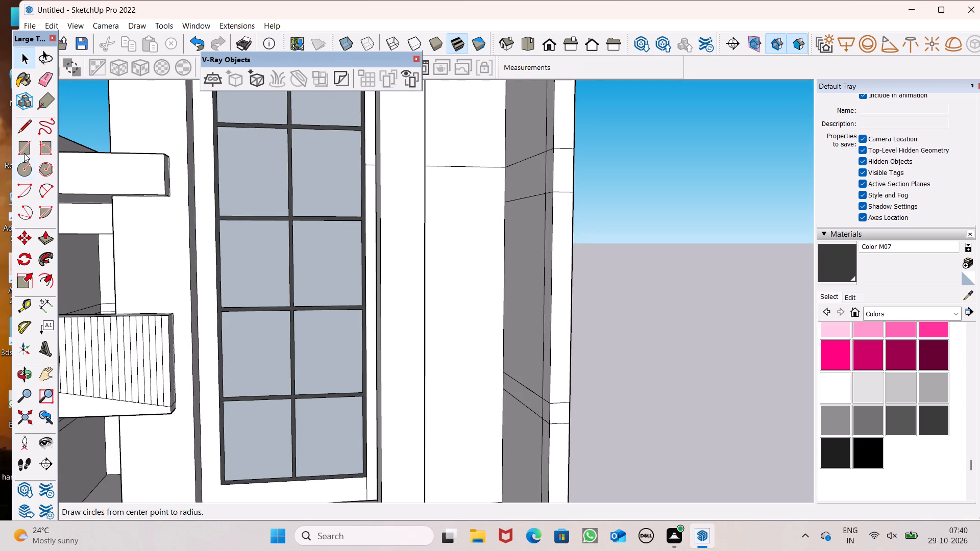
click(19, 130)
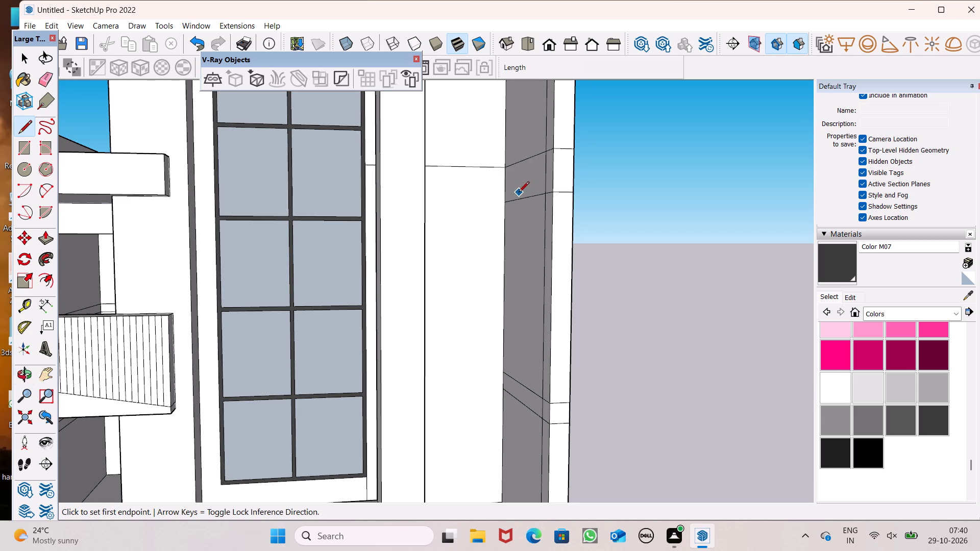
middle_drag(519, 192, 507, 186)
scroll(507, 186, up, 13)
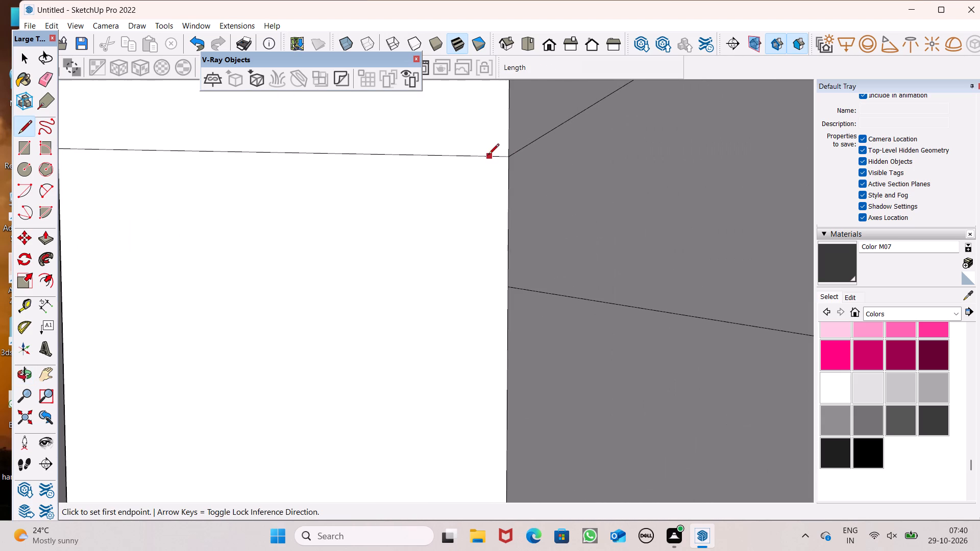
click(477, 157)
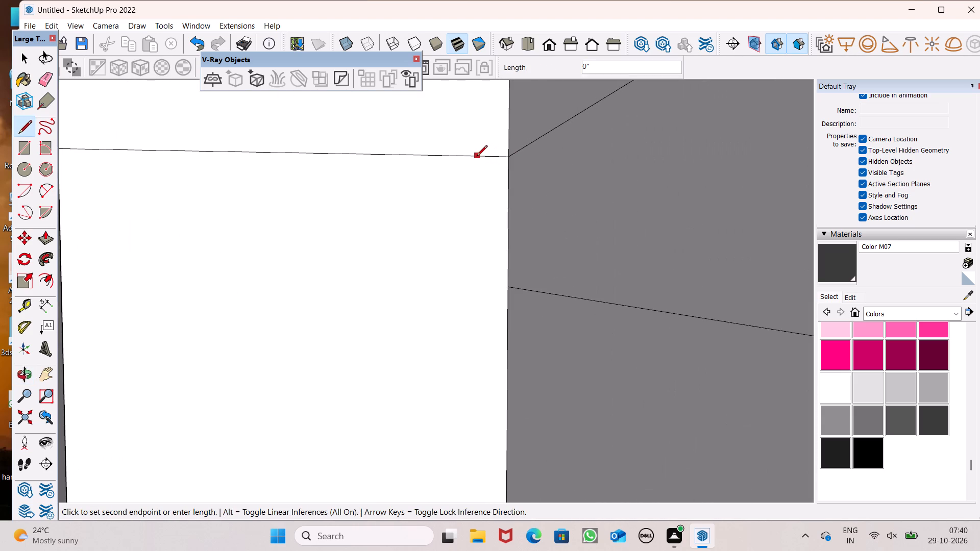
scroll(475, 156, down, 13)
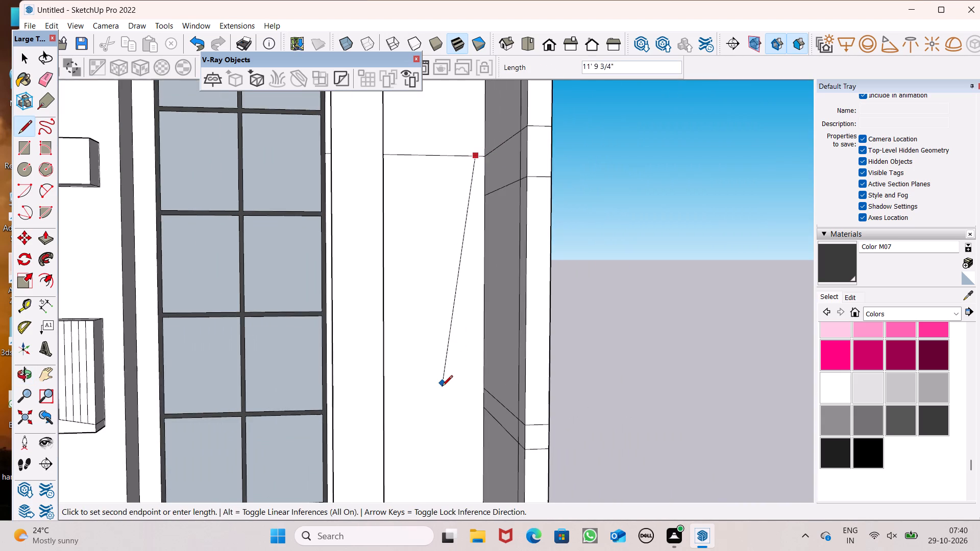
scroll(442, 387, down, 5)
scroll(459, 481, up, 1)
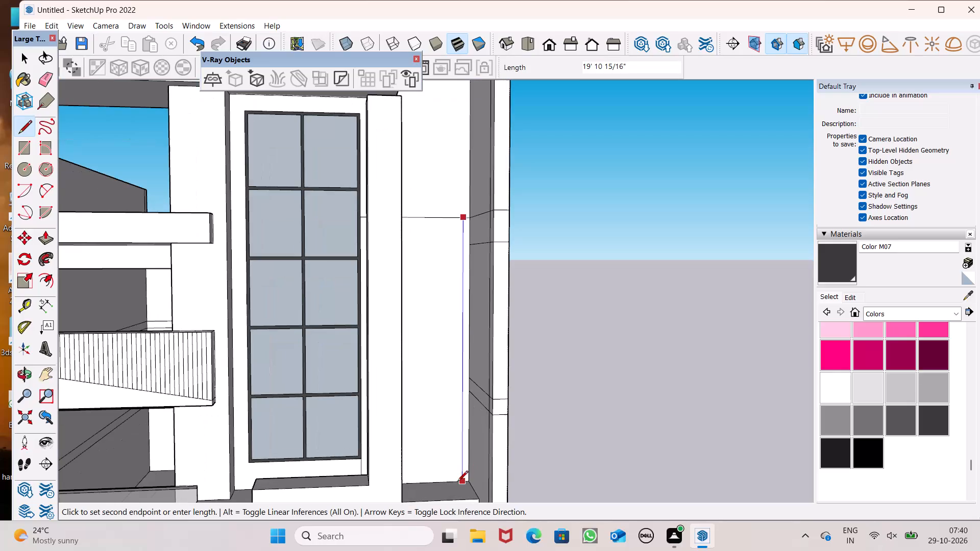
scroll(457, 482, up, 10)
click(465, 474)
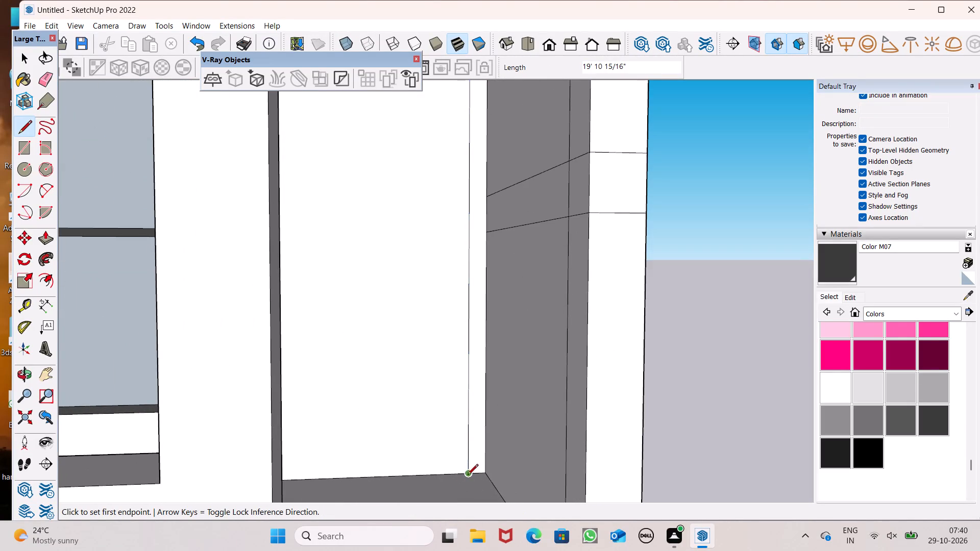
scroll(469, 491, down, 10)
key(space)
Copy the recessed wall's vertical line about 5 1/4" along the horizontal dividing line toward the tall window.
scroll(442, 174, up, 3)
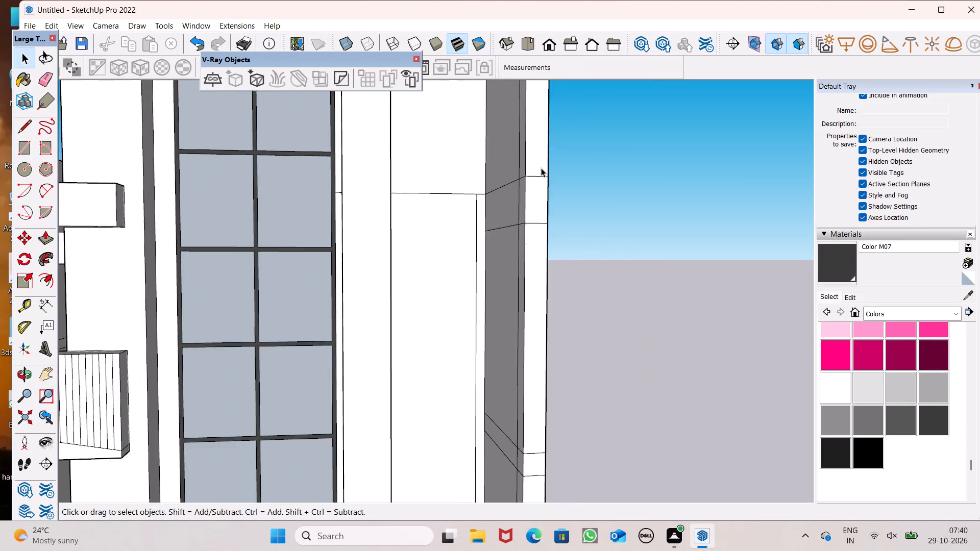
scroll(541, 168, up, 2)
scroll(409, 227, up, 1)
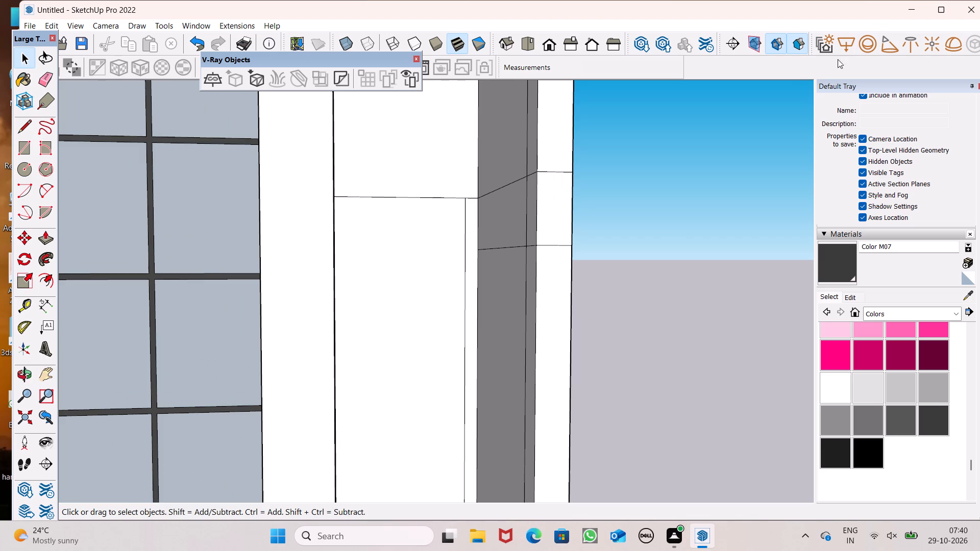
scroll(979, 186, down, 5)
scroll(734, 191, down, 5)
scroll(555, 208, up, 3)
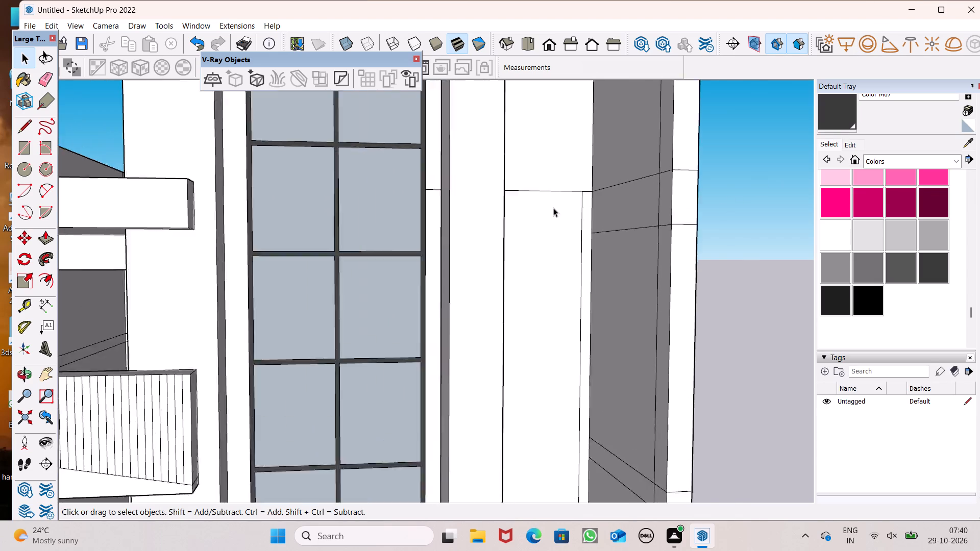
scroll(553, 208, up, 3)
scroll(603, 192, down, 5)
middle_drag(621, 206, 555, 271)
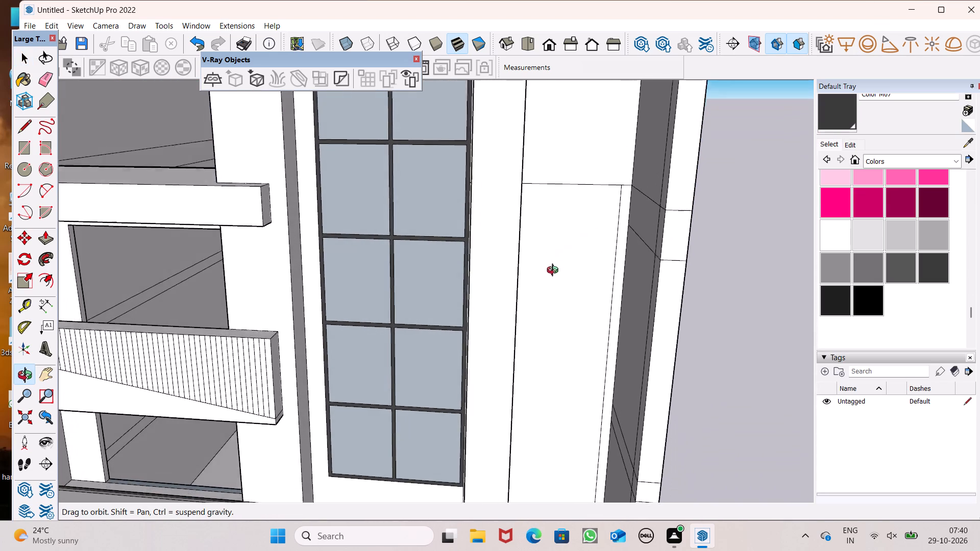
middle_drag(555, 271, 555, 278)
scroll(528, 217, up, 6)
scroll(670, 170, up, 7)
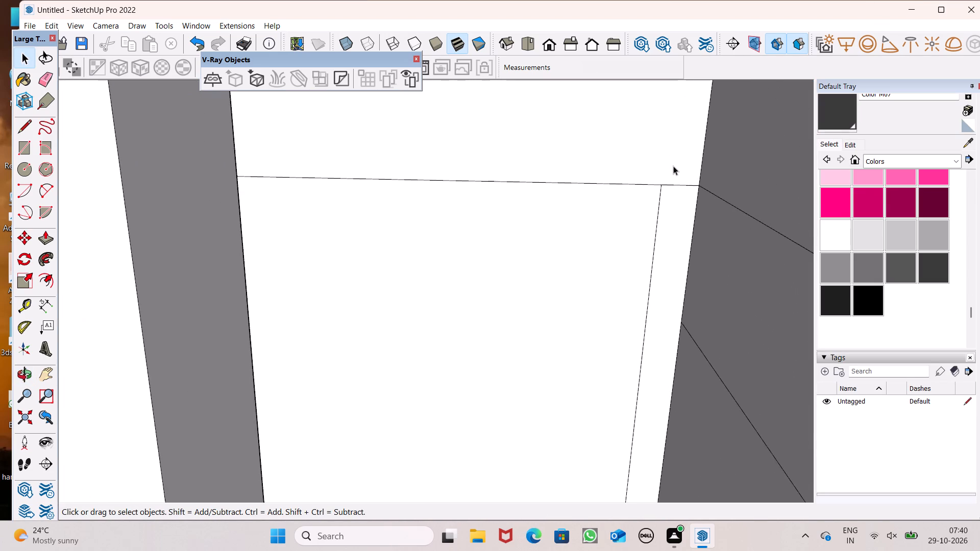
scroll(659, 192, up, 4)
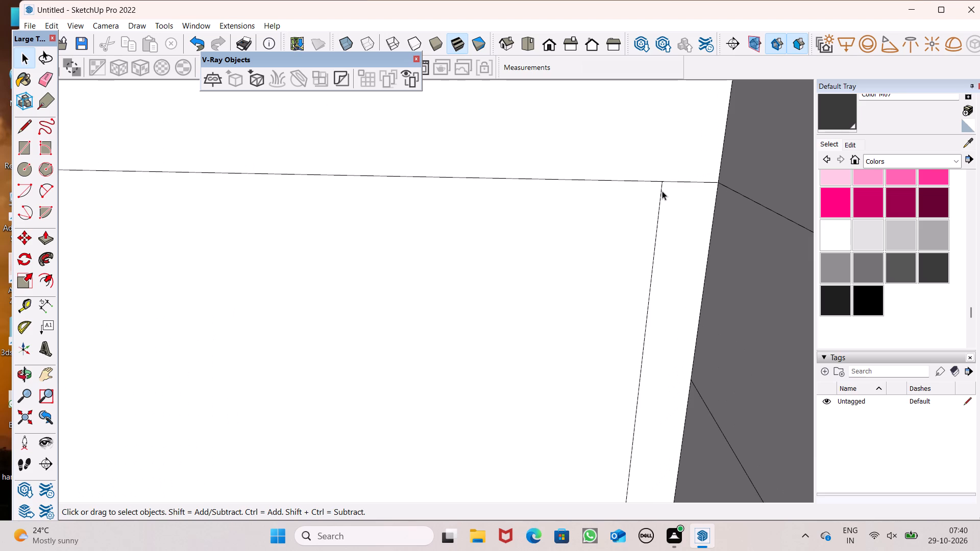
click(662, 191)
key(m)
key(Return)
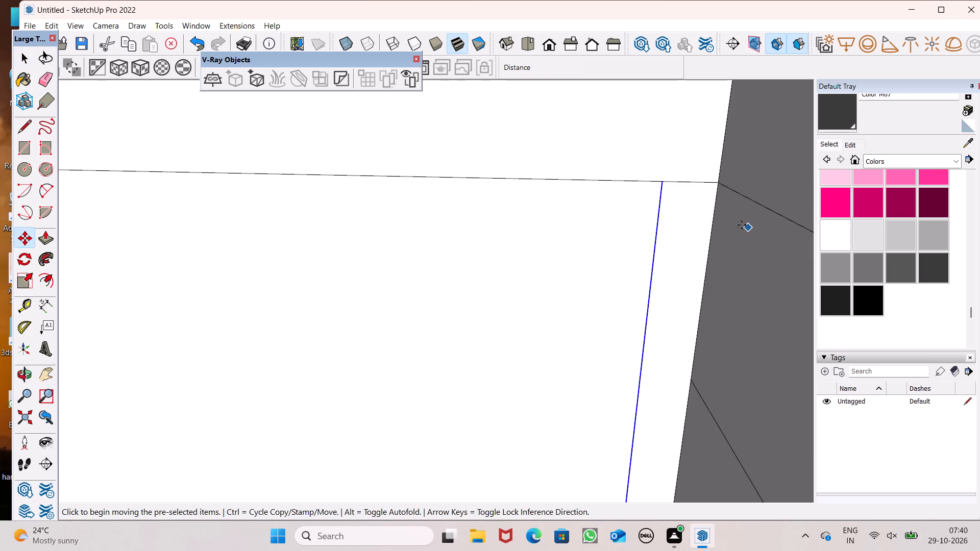
ctrl+drag(661, 182, 626, 181)
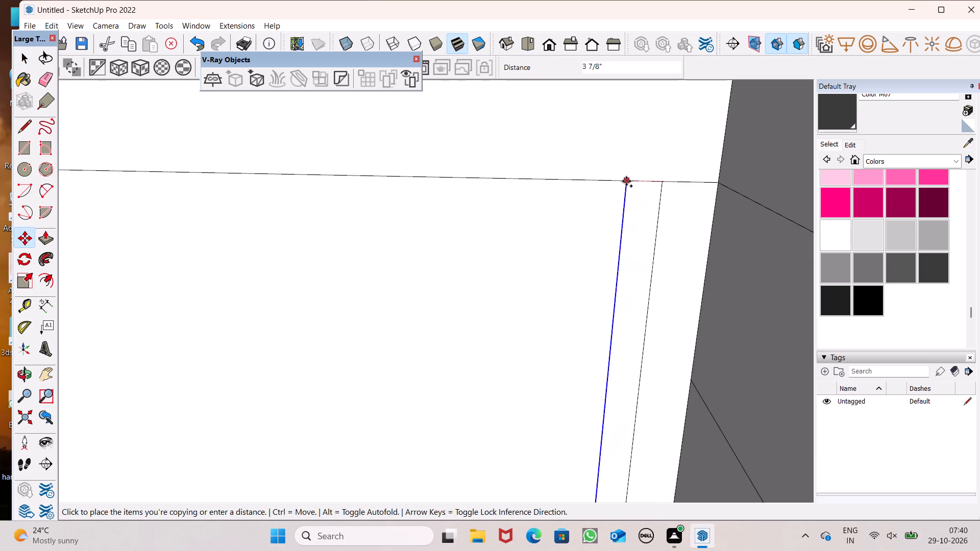
ctrl+drag(626, 181, 619, 181)
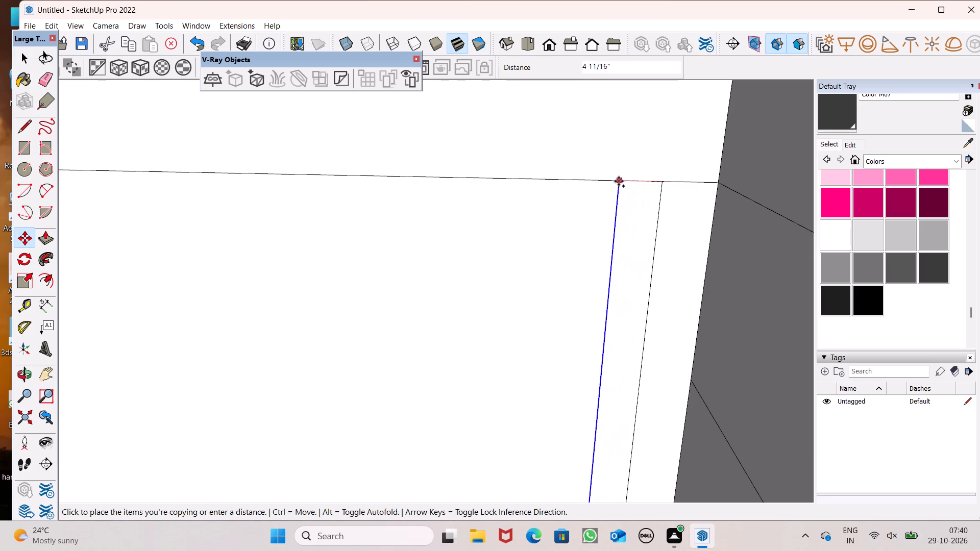
ctrl+drag(619, 181, 614, 181)
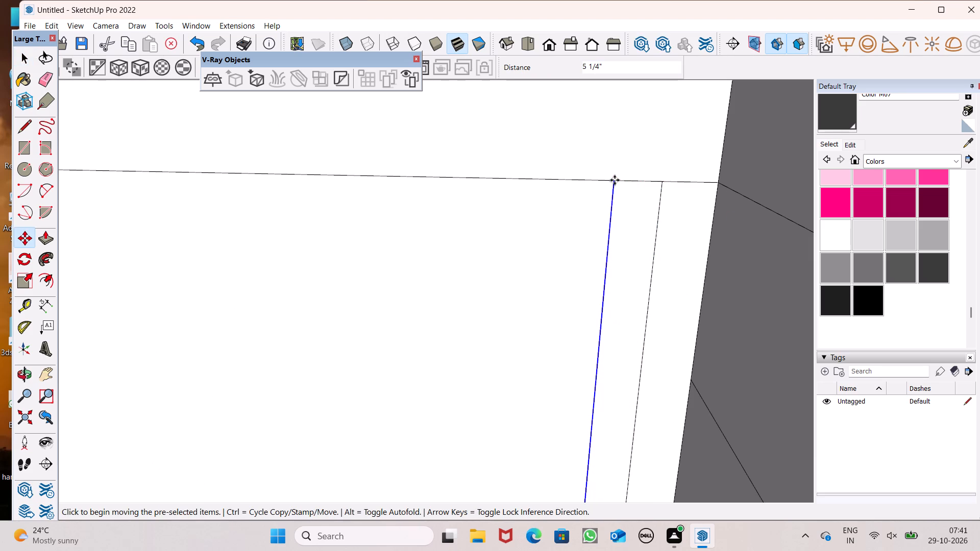
Repeat the copied vertical line as an array of 25 copies at the same spacing across the recessed wall toward the window.
key(shift+asterisk)
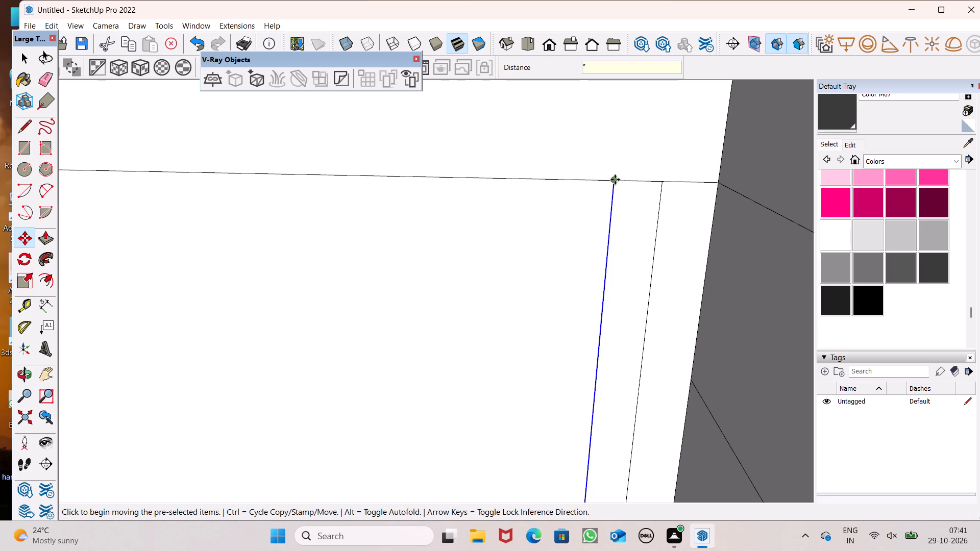
text(25)
key(Return)
key(space)
scroll(597, 78, down, 7)
scroll(613, 207, down, 14)
scroll(565, 214, down, 2)
middle_drag(556, 223, 710, 140)
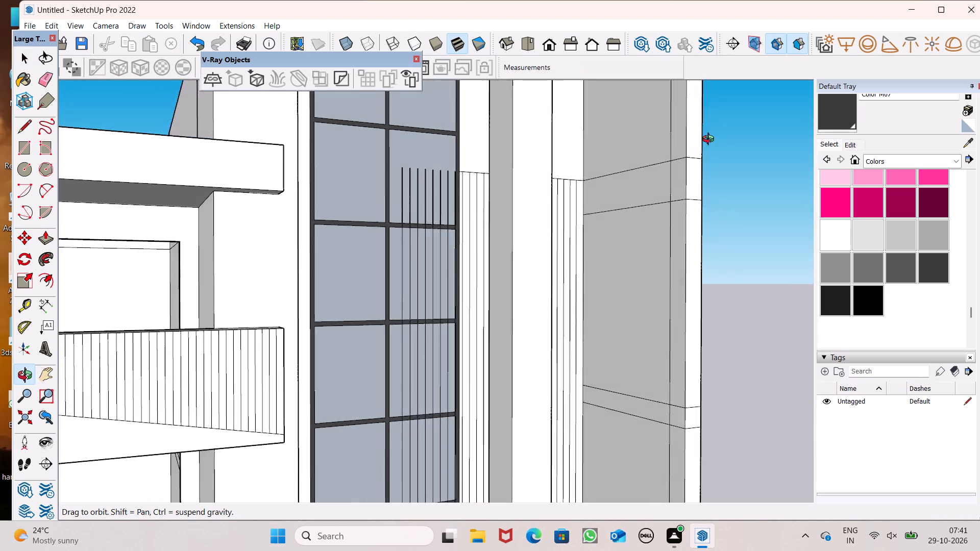
middle_drag(710, 140, 732, 262)
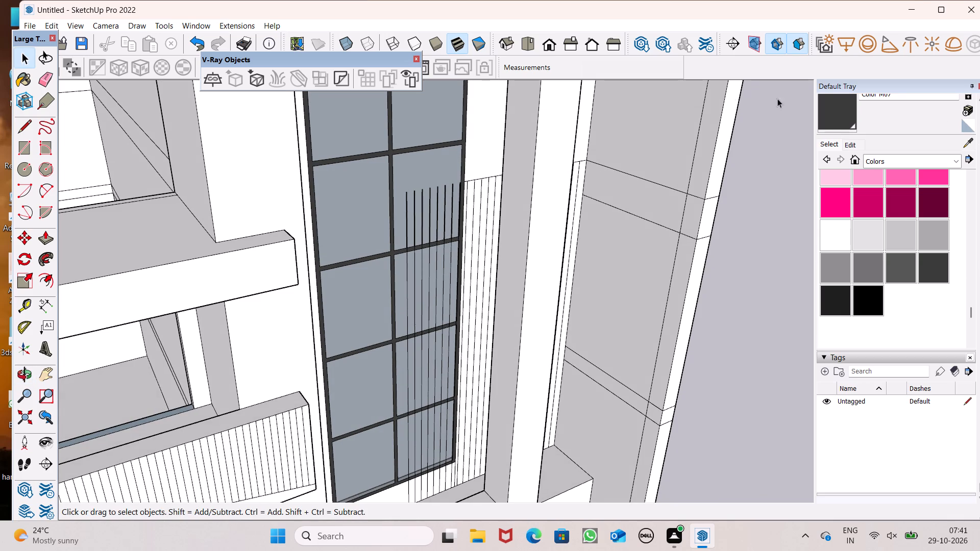
Erase the surplus array lines crossing the wall strip below the tall window's bottom frame, starting from the end farthest from the fin.
click(47, 74)
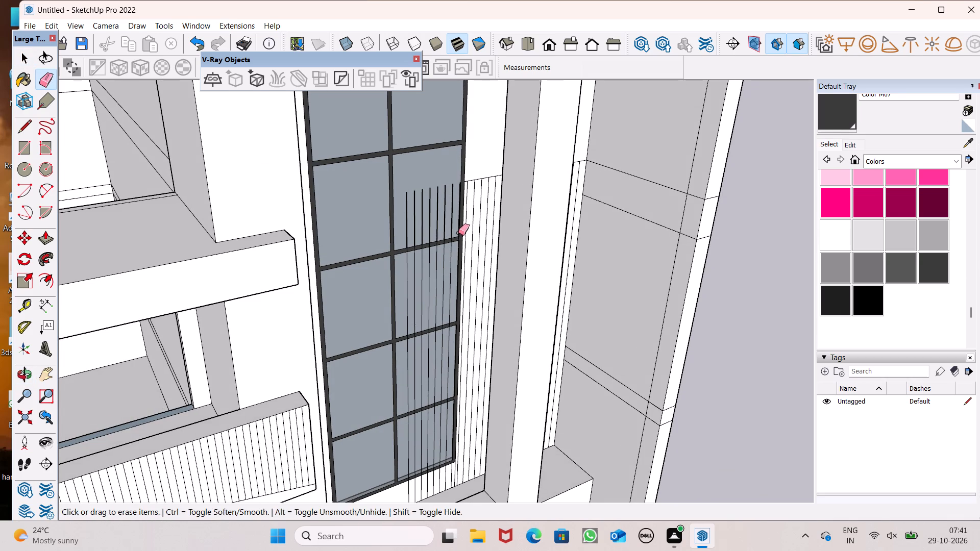
scroll(458, 233, down, 2)
scroll(425, 483, up, 8)
drag(399, 432, 435, 420)
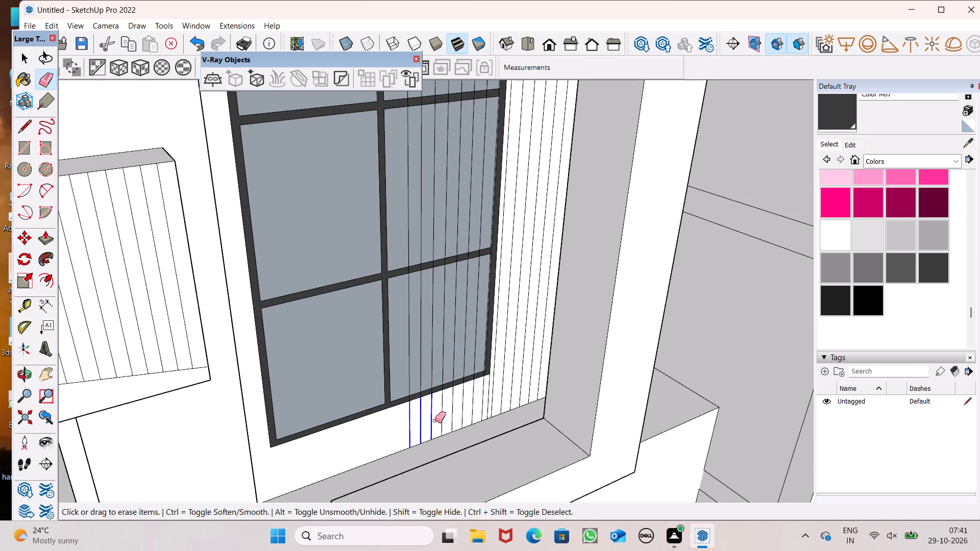
drag(435, 420, 450, 413)
Erase the array lines crossing the three lowest panes of the tall window's column nearest the fin.
drag(405, 377, 461, 348)
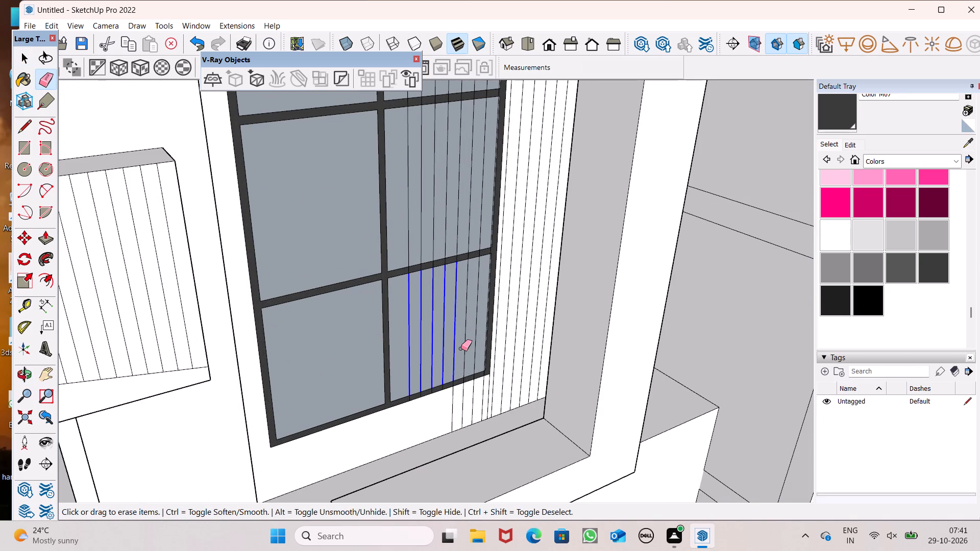
drag(461, 348, 479, 322)
scroll(446, 342, down, 2)
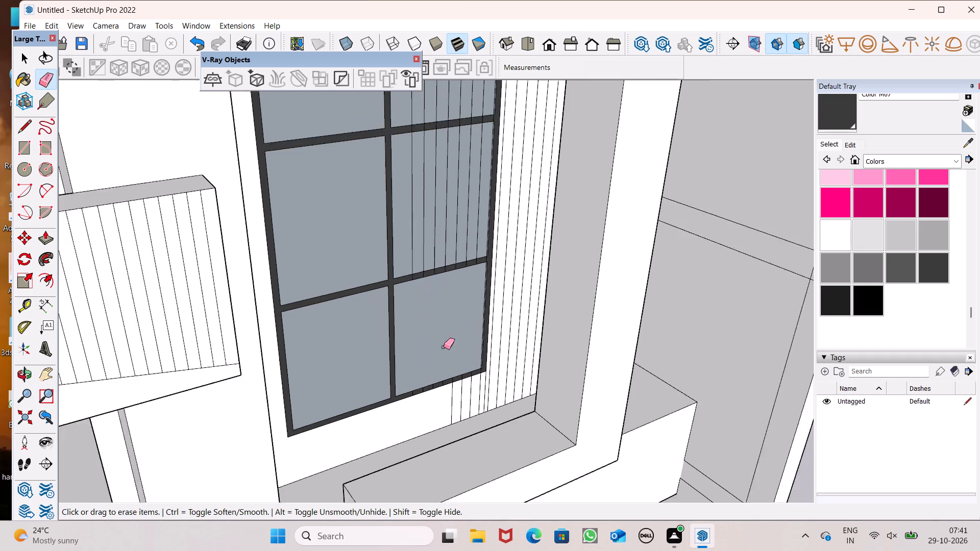
scroll(444, 347, down, 4)
drag(416, 265, 458, 256)
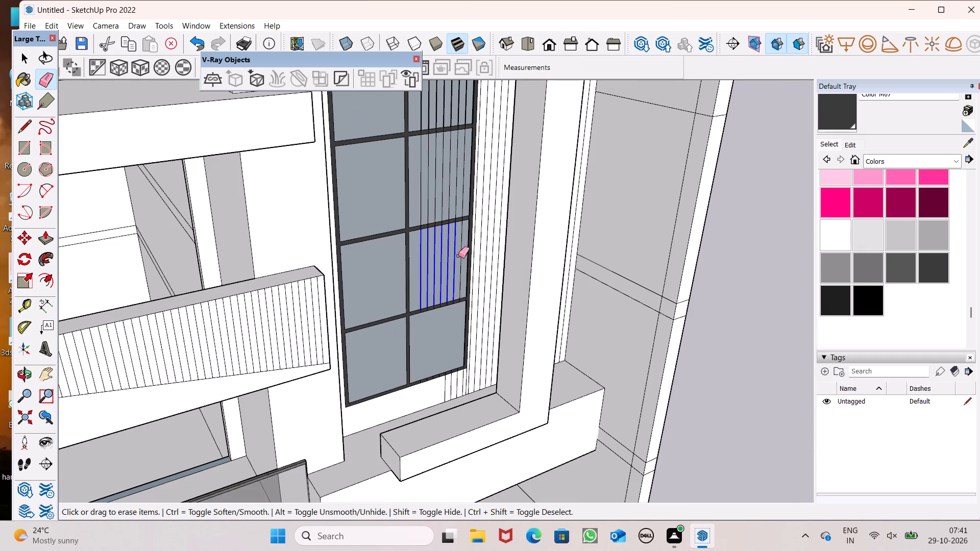
drag(458, 256, 464, 255)
drag(413, 212, 455, 208)
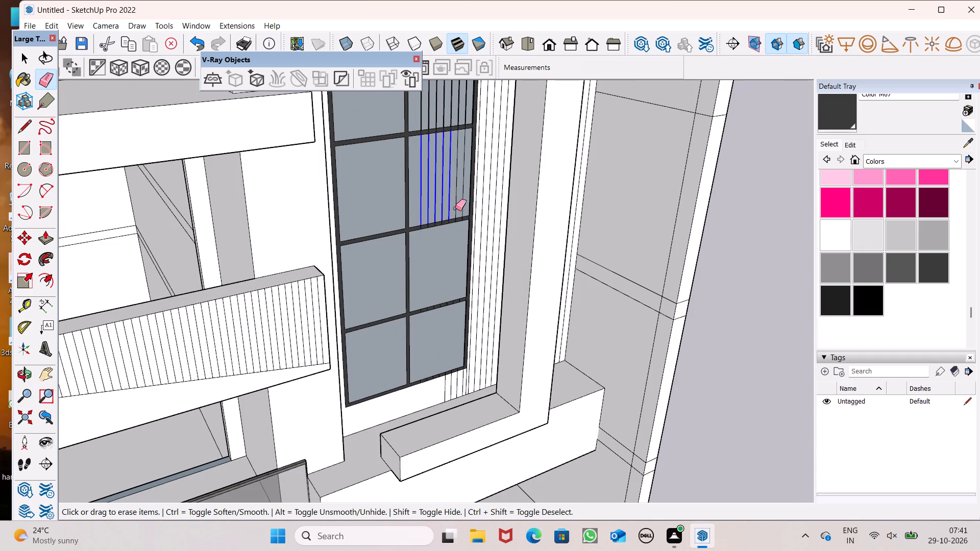
drag(455, 208, 465, 206)
Erase the upper ends of the array lines in the fourth pane from the bottom, including the one hugging the window frame.
scroll(418, 318, down, 5)
scroll(421, 189, up, 8)
scroll(475, 158, up, 9)
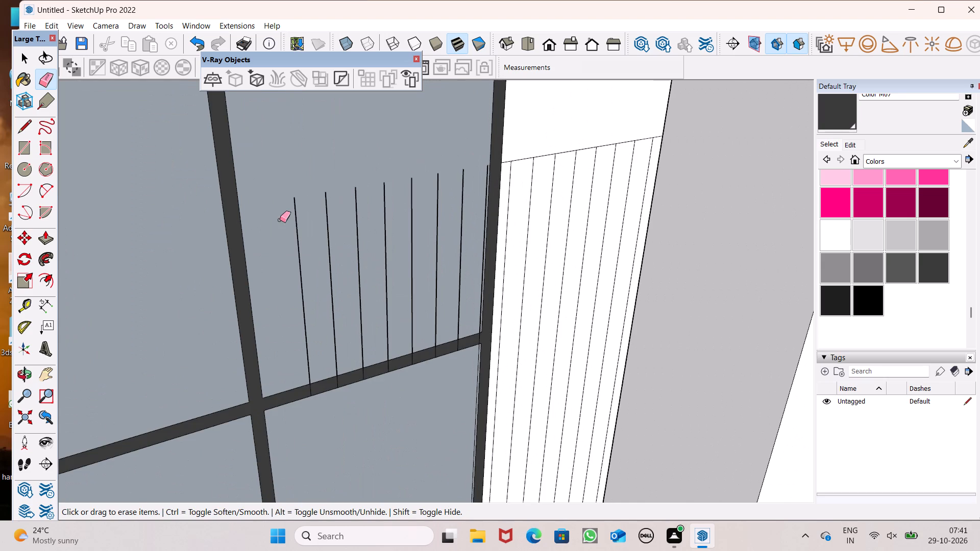
drag(292, 229, 339, 236)
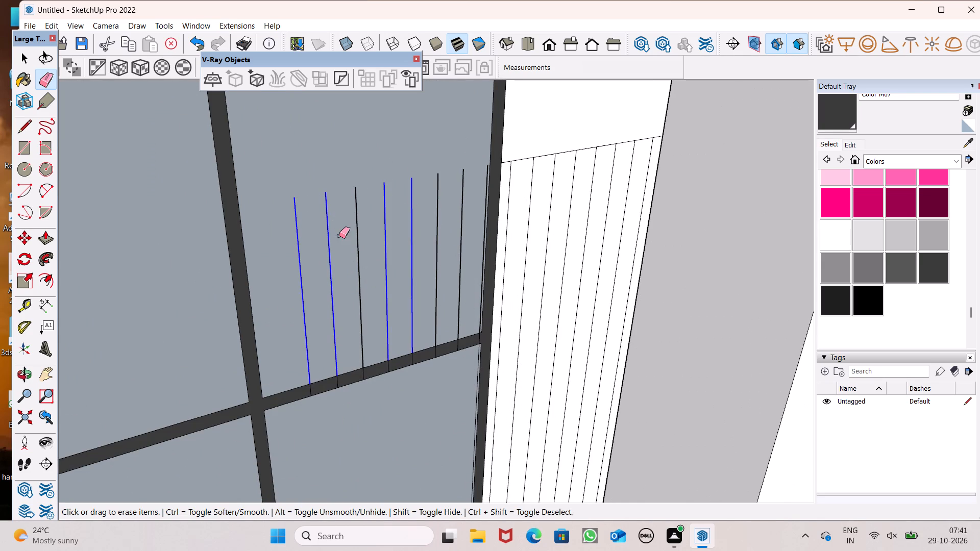
drag(339, 236, 468, 211)
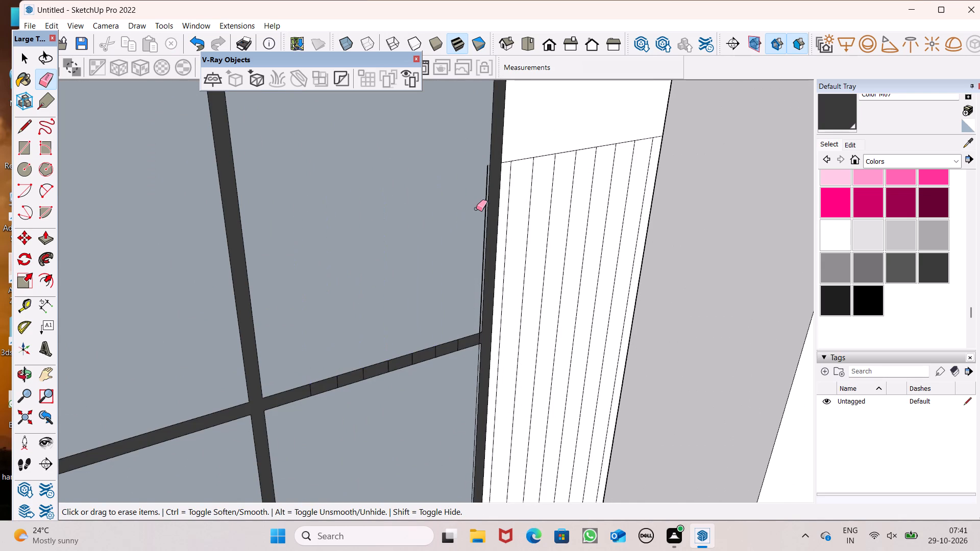
scroll(483, 211, up, 15)
scroll(473, 272, up, 4)
drag(437, 293, 435, 299)
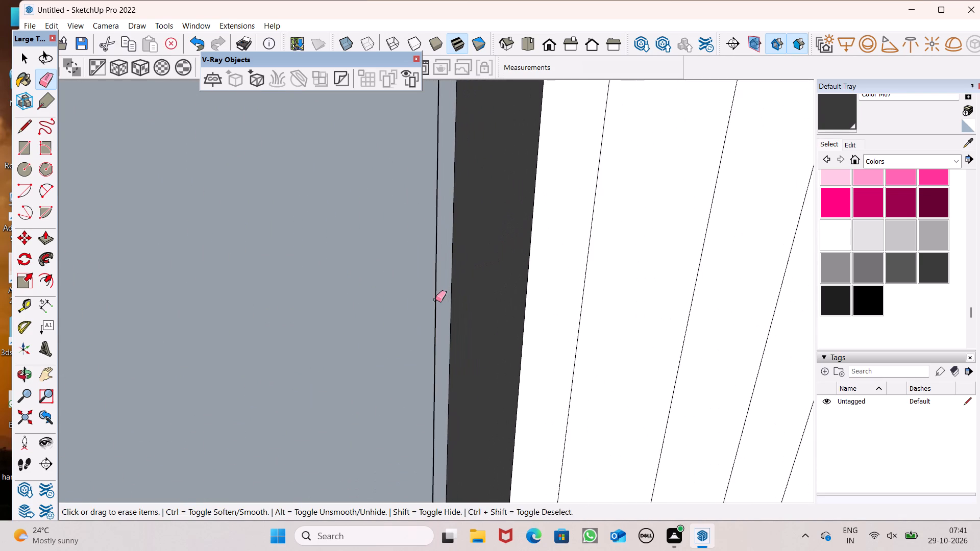
drag(435, 299, 416, 252)
Erase the short line segments crossing the third horizontal bar from the bottom and the thin line along the frame in the pane beneath.
scroll(352, 171, down, 9)
scroll(298, 181, down, 4)
middle_drag(491, 259, 350, 288)
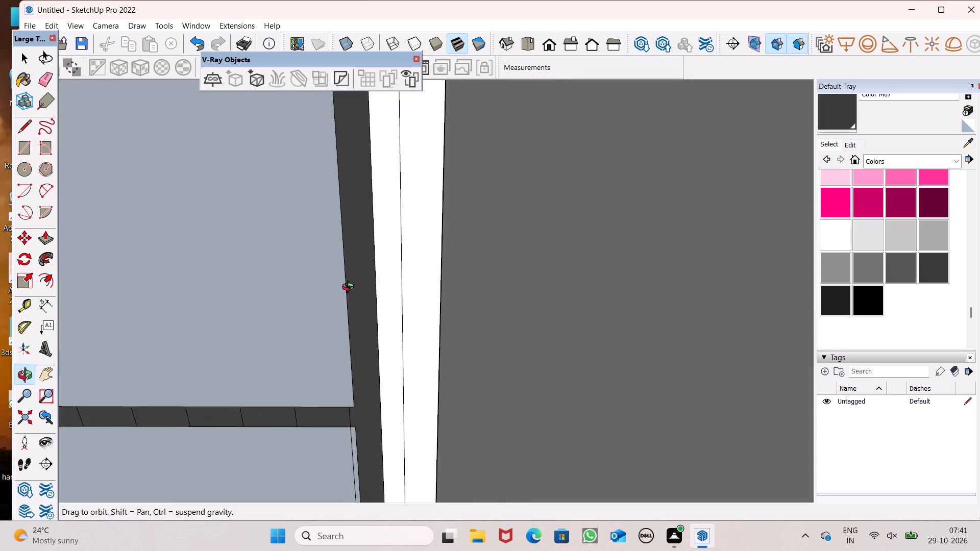
middle_drag(350, 288, 440, 265)
scroll(571, 196, down, 5)
scroll(473, 290, down, 4)
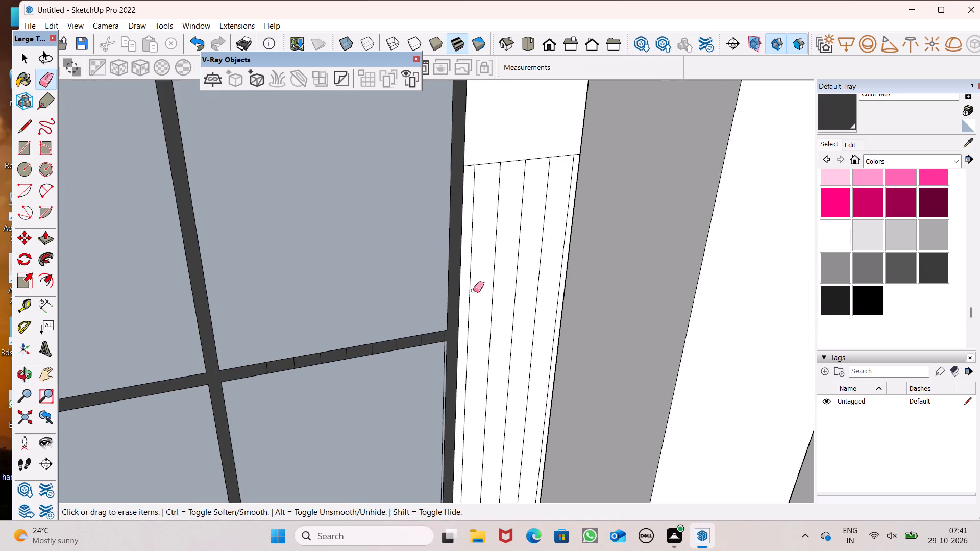
scroll(410, 435, up, 7)
scroll(475, 241, up, 8)
drag(473, 258, 481, 257)
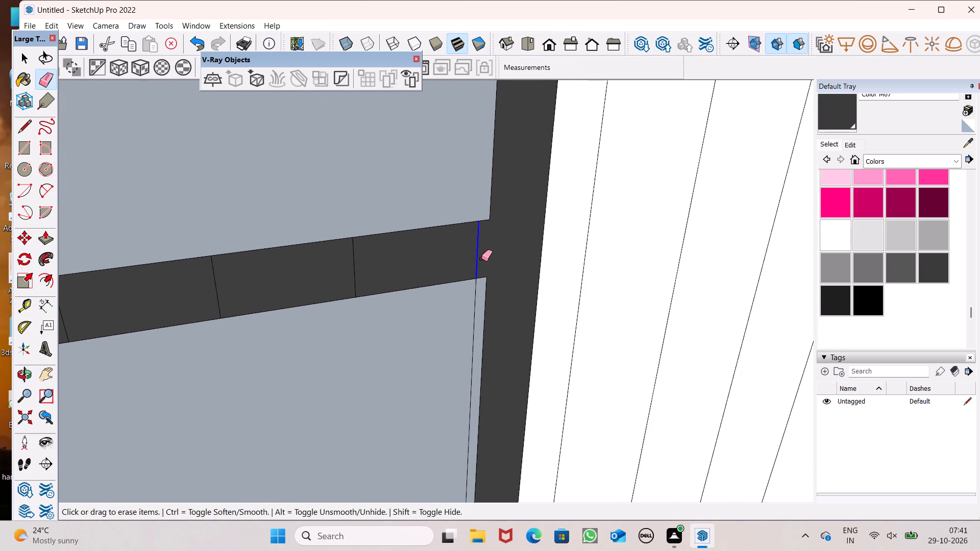
click(473, 291)
click(475, 293)
drag(360, 260, 335, 268)
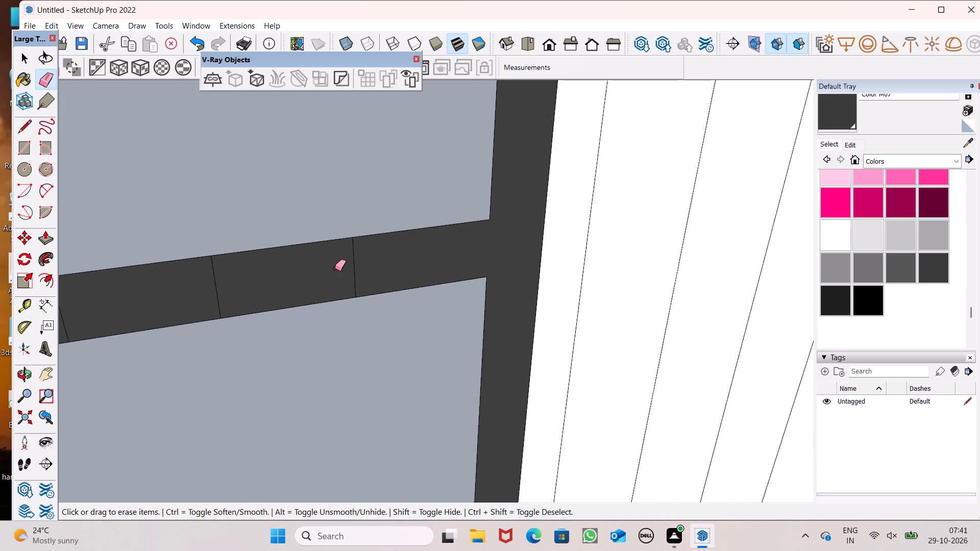
drag(335, 268, 160, 300)
scroll(456, 248, down, 10)
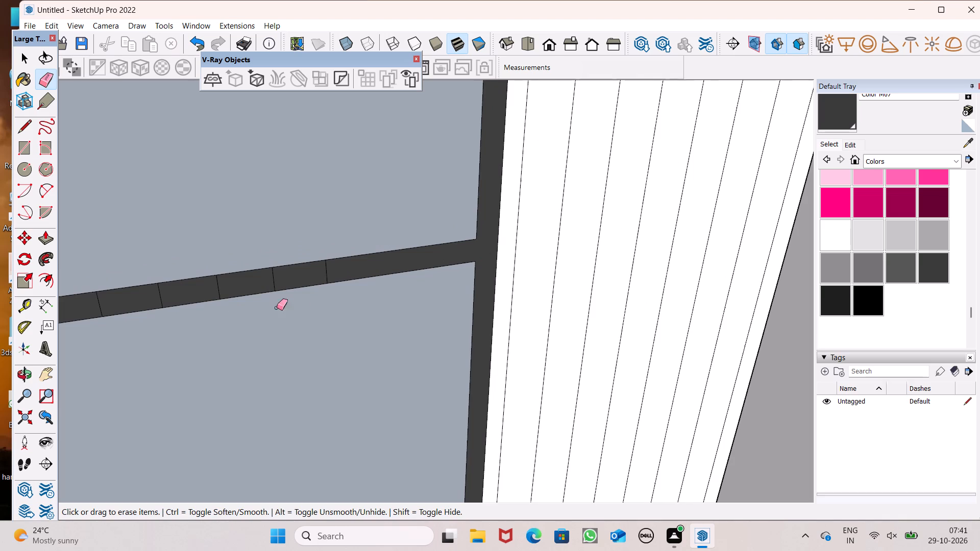
drag(332, 273, 179, 300)
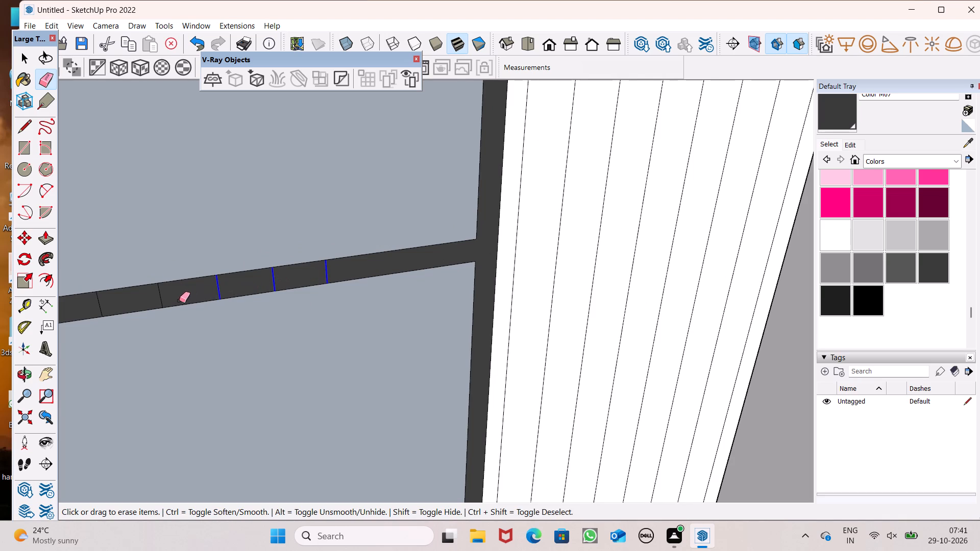
drag(179, 300, 96, 311)
Erase the short line segments crossing the second horizontal bar from the bottom and the thin line along the frame in the pane beneath.
scroll(436, 193, down, 7)
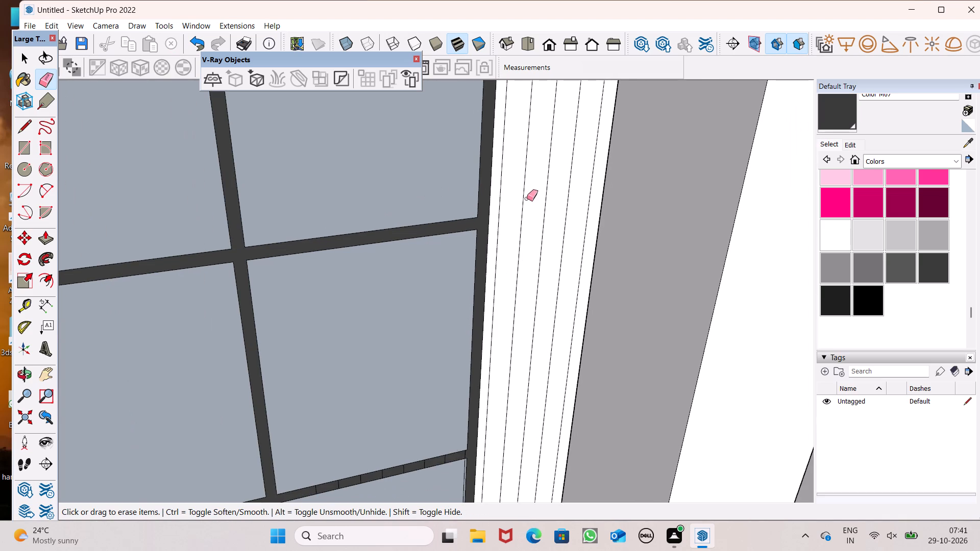
scroll(472, 264, down, 4)
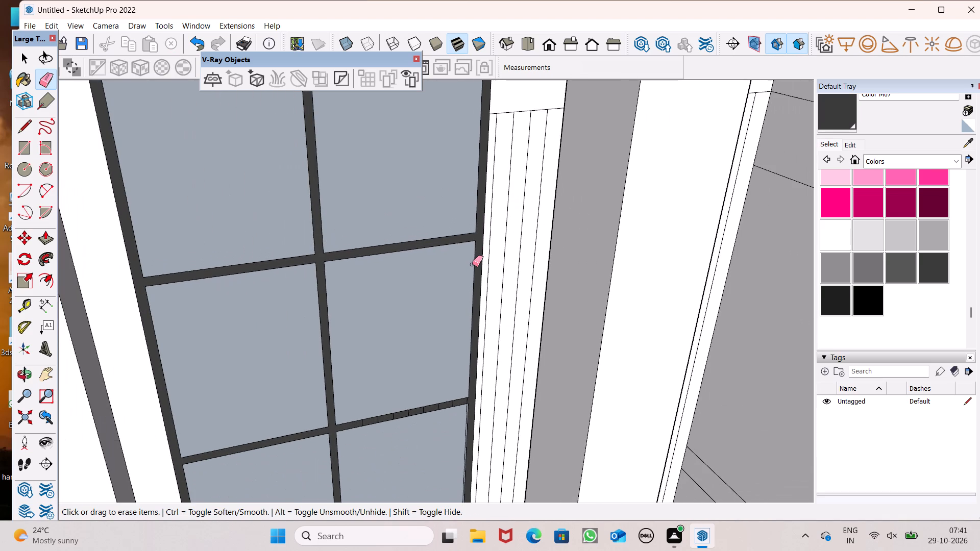
scroll(472, 264, down, 1)
middle_drag(483, 386, 484, 277)
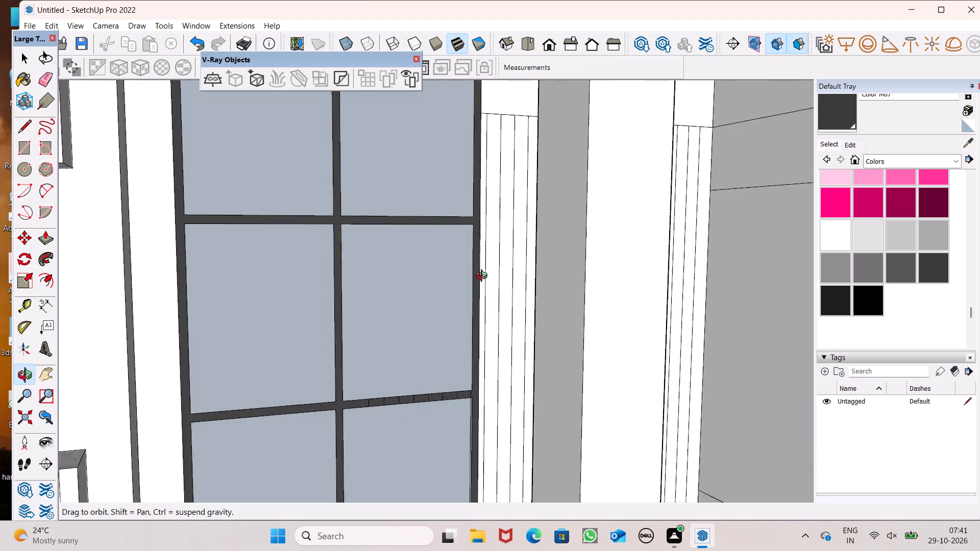
middle_drag(484, 277, 485, 260)
scroll(509, 213, down, 4)
scroll(472, 398, up, 8)
scroll(500, 291, up, 1)
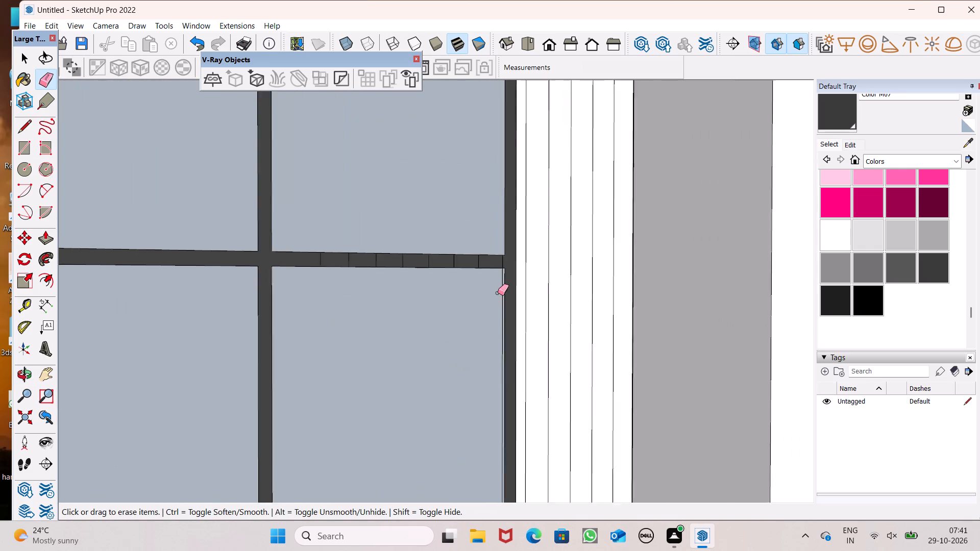
scroll(498, 293, up, 12)
drag(504, 283, 507, 274)
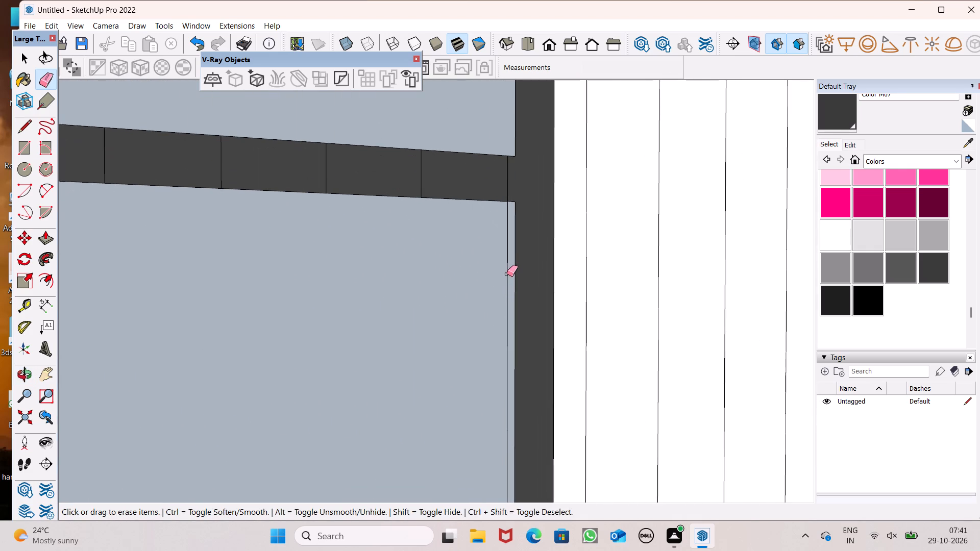
drag(507, 274, 507, 268)
scroll(503, 249, down, 7)
drag(510, 213, 426, 212)
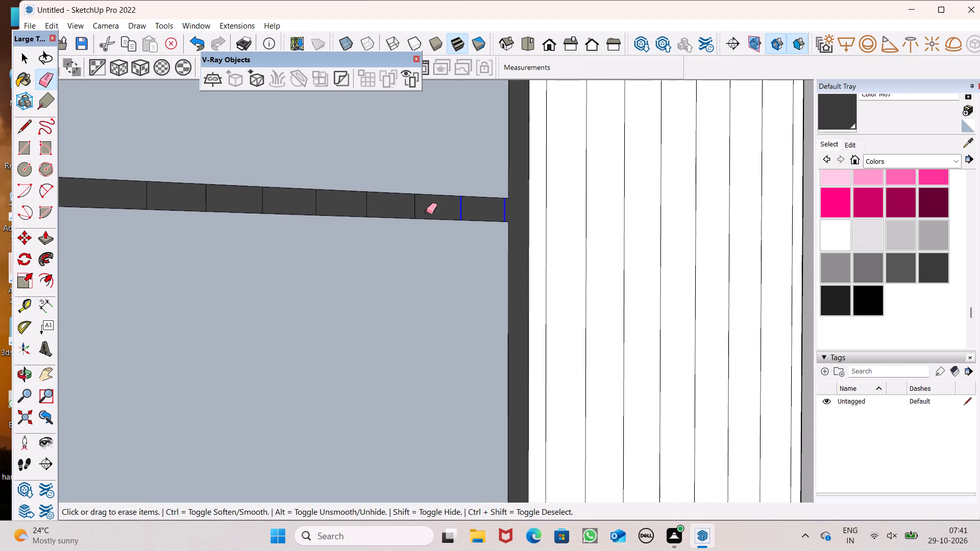
drag(426, 212, 140, 205)
drag(249, 194, 266, 194)
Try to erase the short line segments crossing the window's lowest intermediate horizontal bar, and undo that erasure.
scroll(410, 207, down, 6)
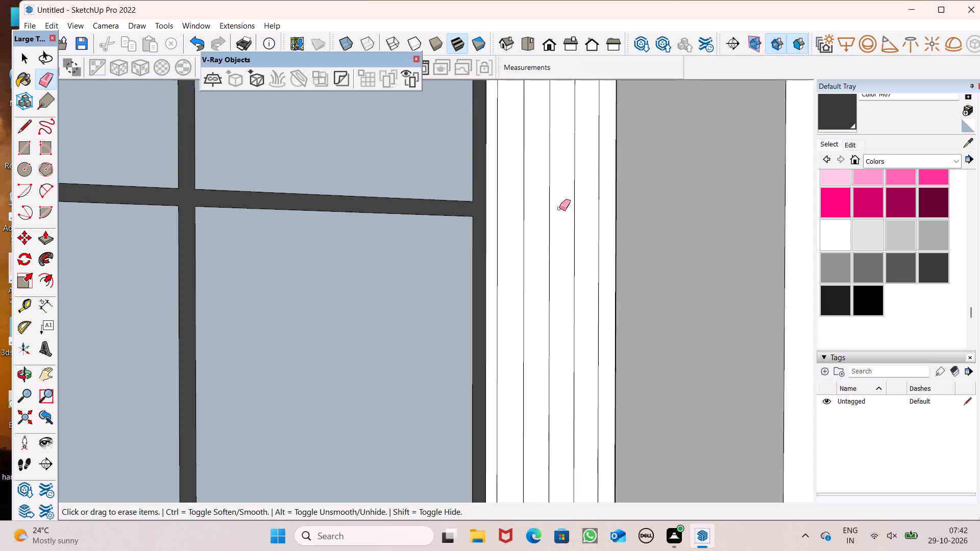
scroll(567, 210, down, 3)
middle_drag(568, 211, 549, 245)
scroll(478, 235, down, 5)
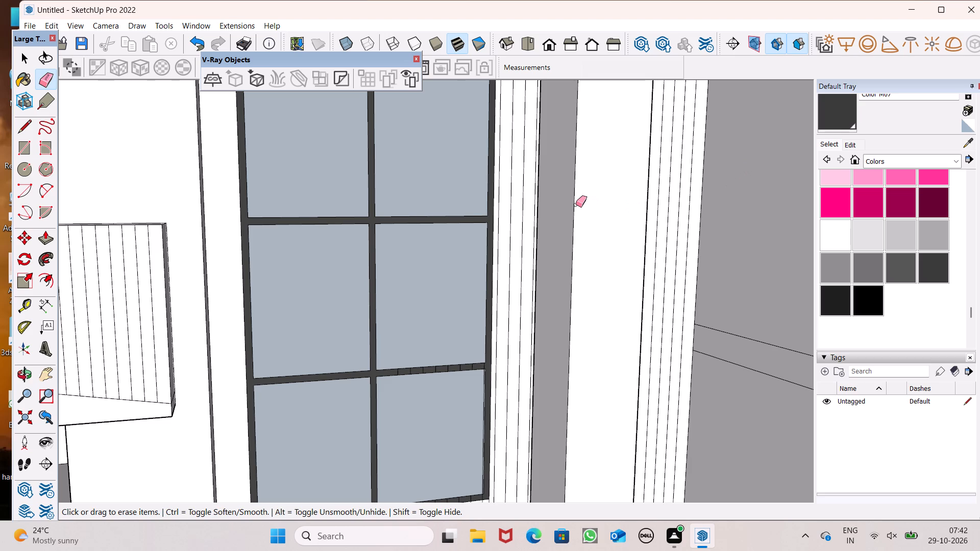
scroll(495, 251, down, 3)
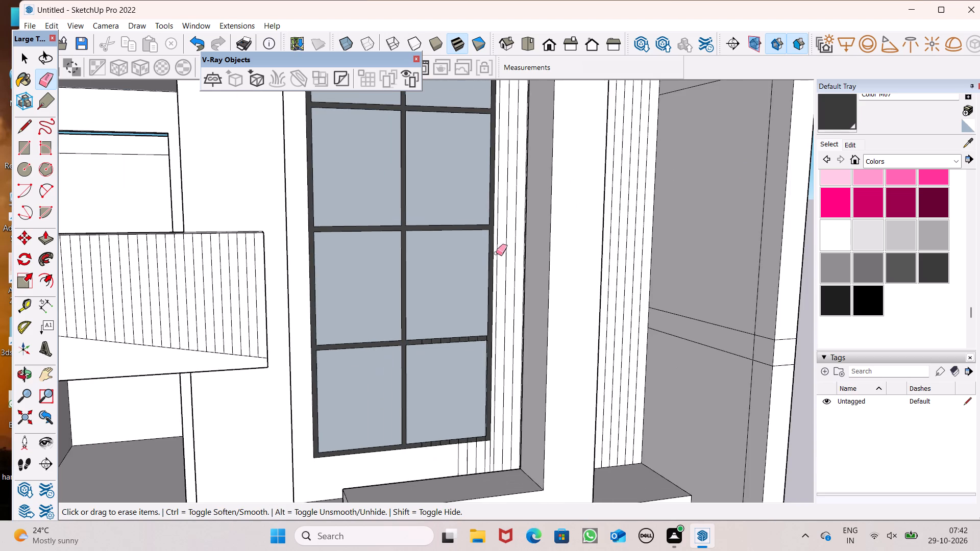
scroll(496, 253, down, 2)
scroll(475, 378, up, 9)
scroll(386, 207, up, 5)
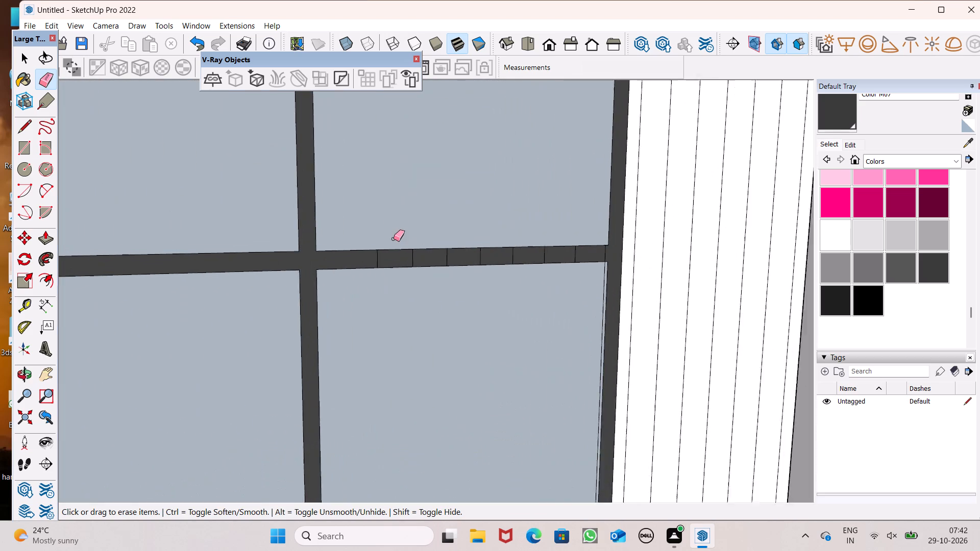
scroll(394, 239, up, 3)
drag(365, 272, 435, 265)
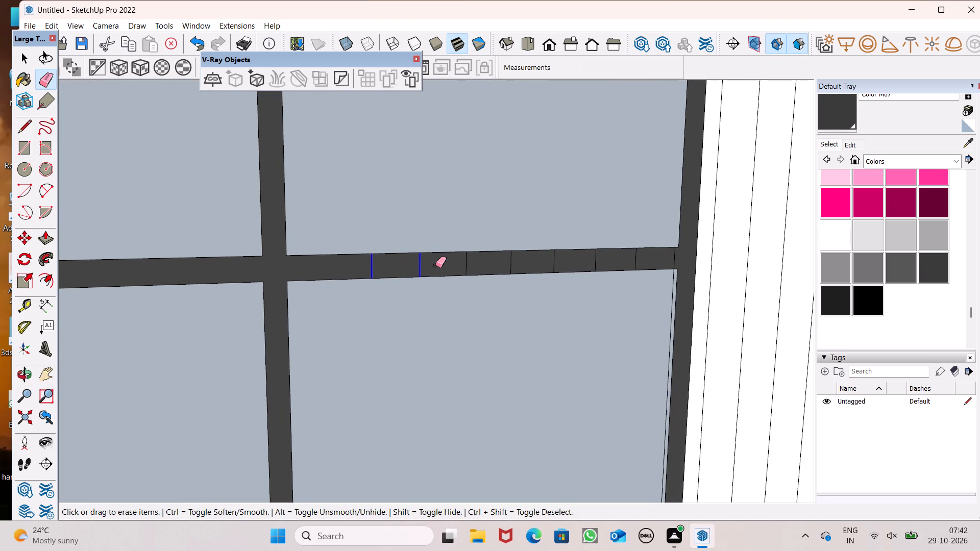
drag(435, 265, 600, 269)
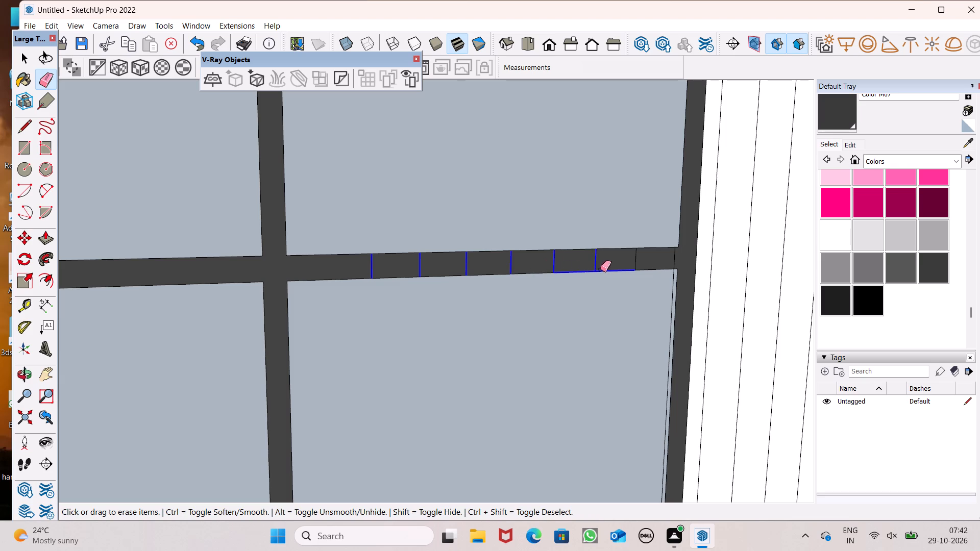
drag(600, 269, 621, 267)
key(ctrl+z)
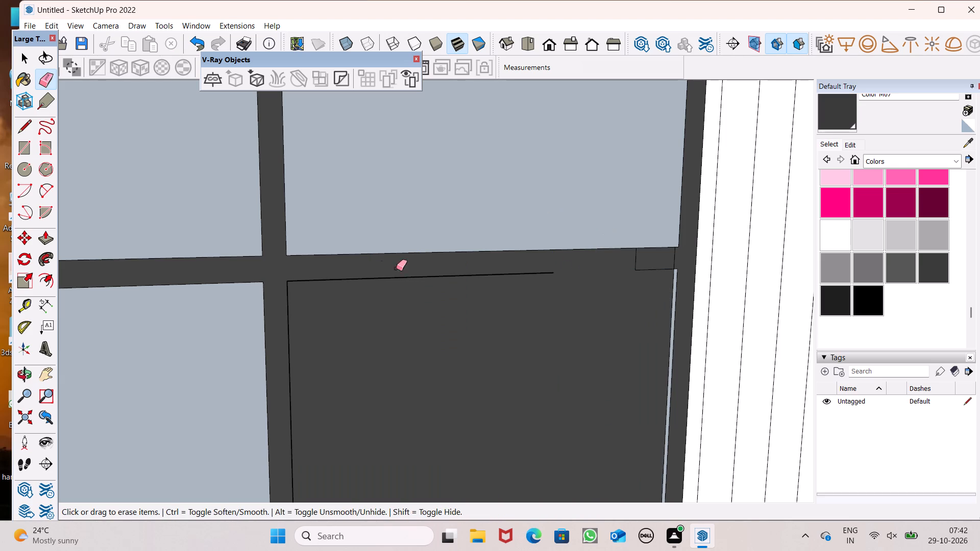
Erase only the short vertical line segments crossing the lowest intermediate bar, keeping the bar's own edges.
drag(373, 266, 495, 259)
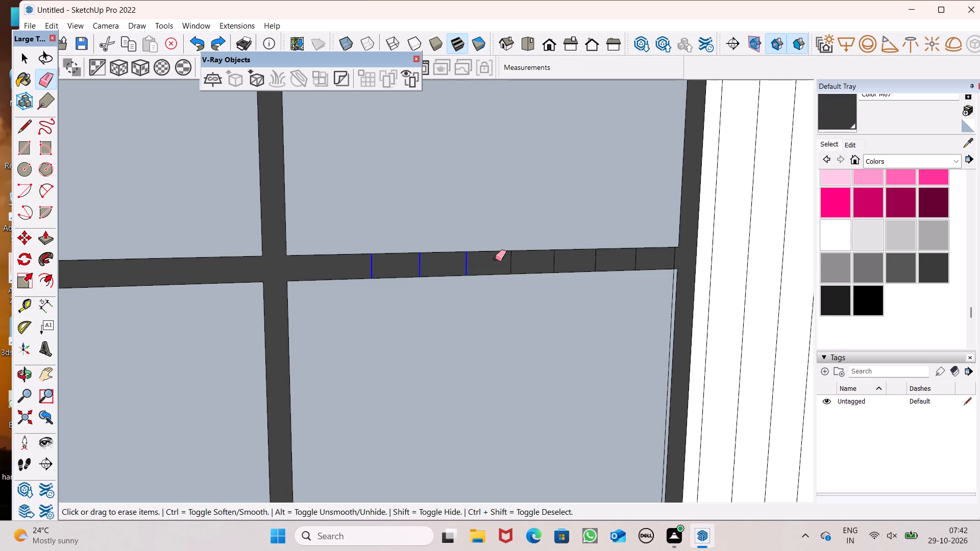
drag(495, 259, 624, 262)
drag(624, 262, 676, 259)
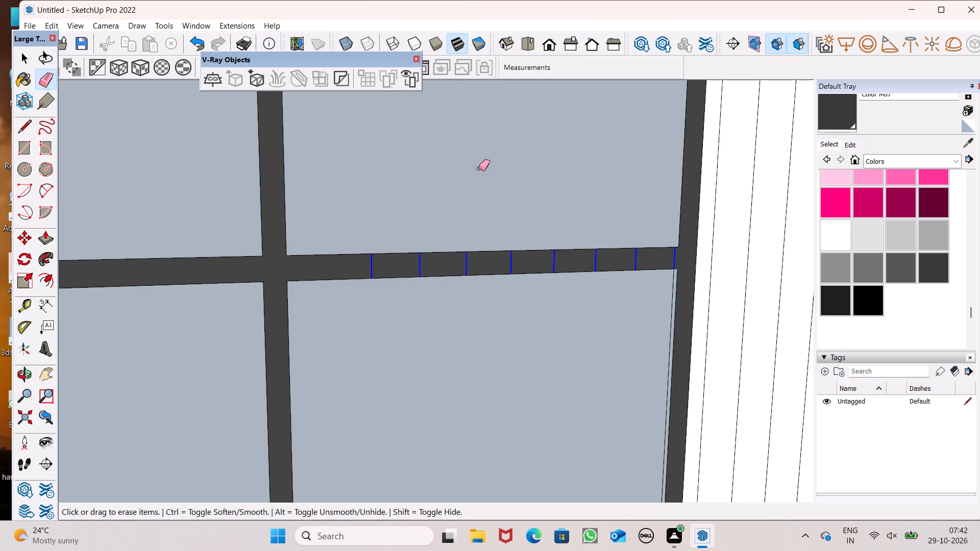
Erase the leftover thin vertical line along the frame in the bottom pane nearest the fin.
scroll(461, 124, down, 4)
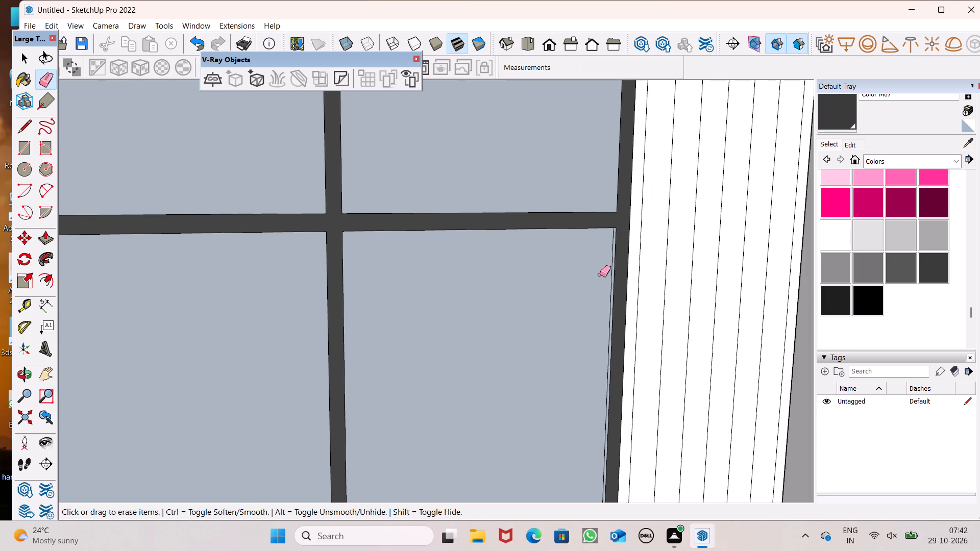
scroll(602, 274, up, 5)
scroll(656, 203, up, 7)
scroll(590, 203, up, 6)
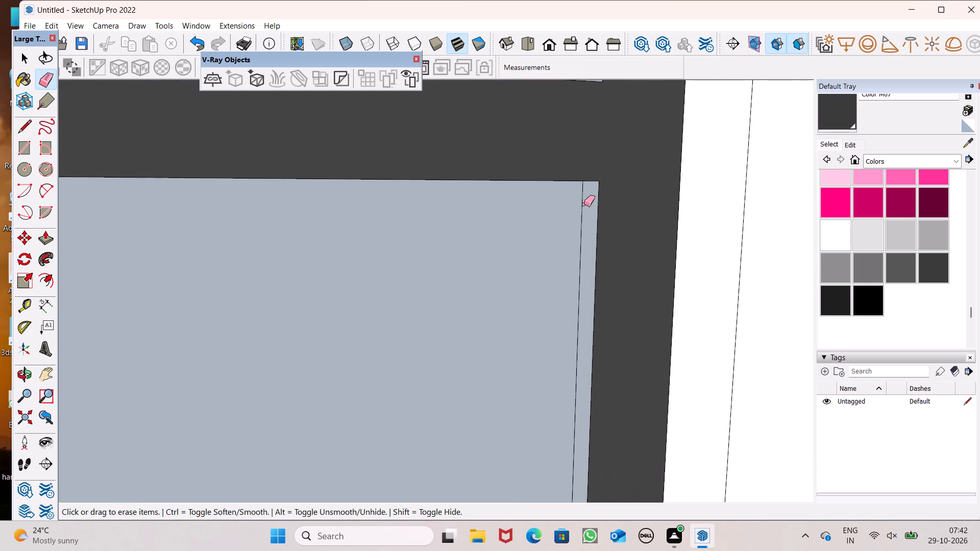
click(577, 207)
click(580, 198)
scroll(570, 165, down, 6)
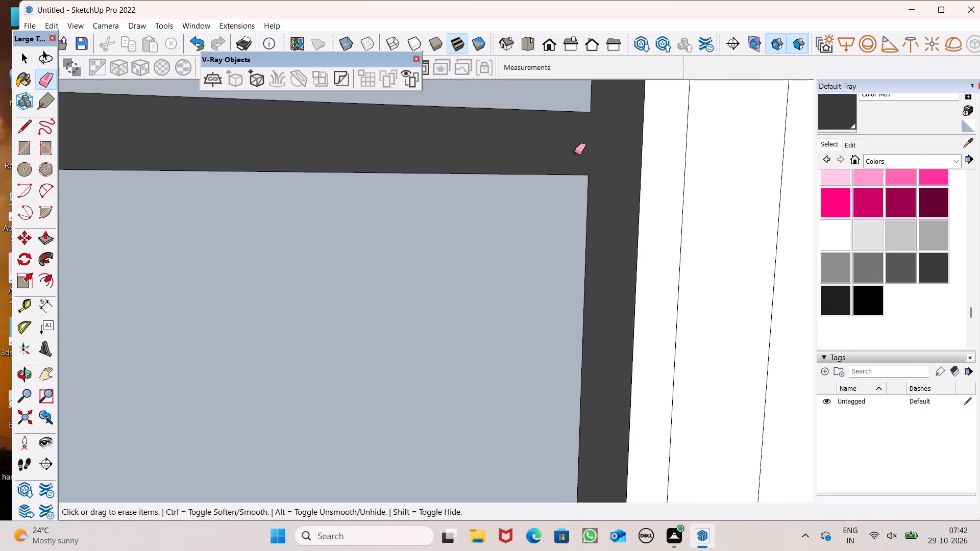
Erase all the short vertical line segments crossing the bottom bar of the tall window's frame, up to the frame corner.
scroll(575, 152, down, 20)
scroll(581, 159, down, 2)
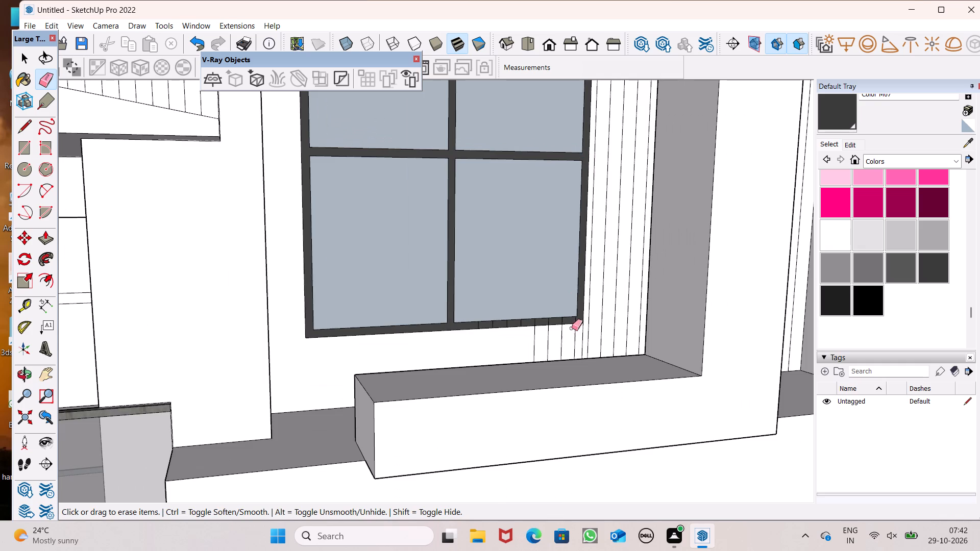
scroll(577, 375, up, 7)
scroll(506, 329, up, 7)
scroll(400, 296, up, 6)
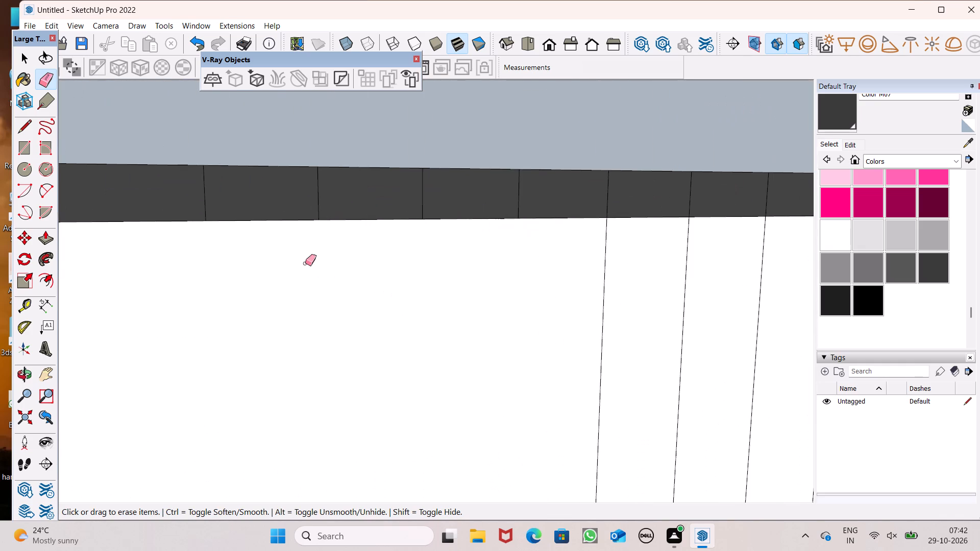
drag(200, 202, 557, 191)
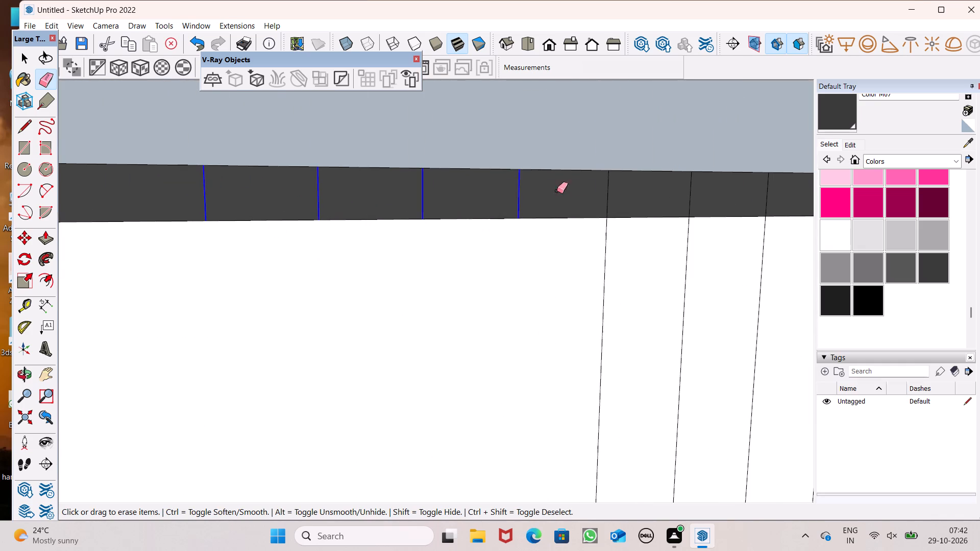
drag(557, 191, 684, 214)
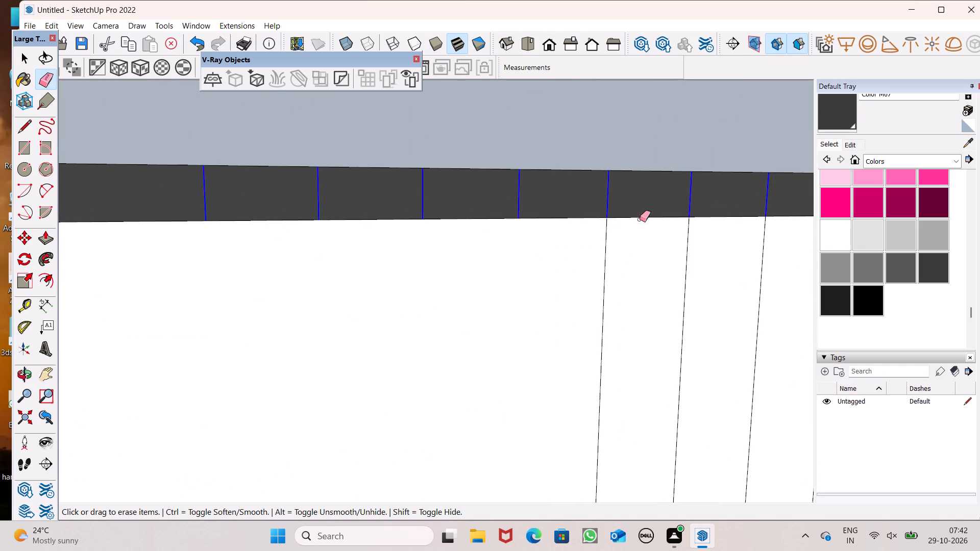
scroll(440, 274, down, 6)
scroll(705, 228, up, 5)
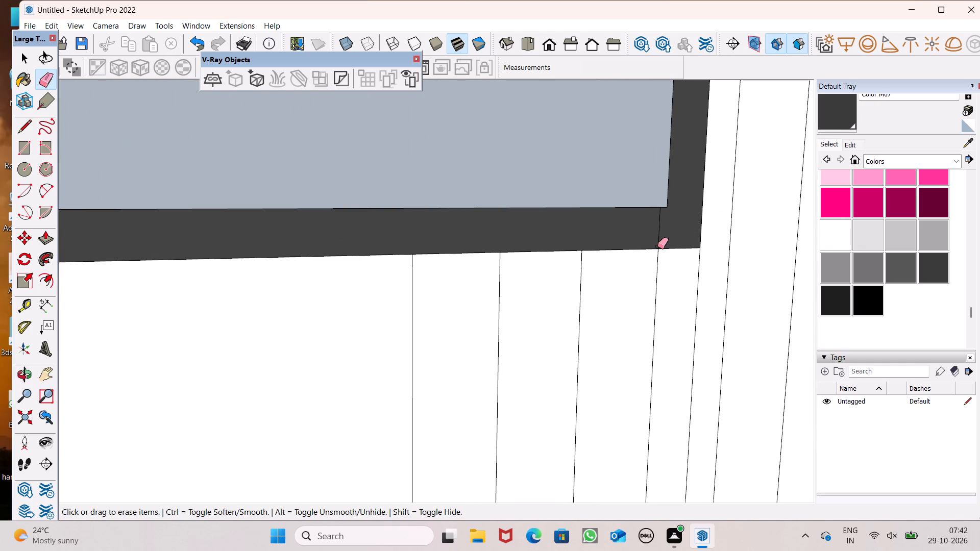
click(658, 237)
Erase the four vertical lines on the wall strip directly beneath the window frame, keeping the lines beside the window.
drag(406, 321, 690, 302)
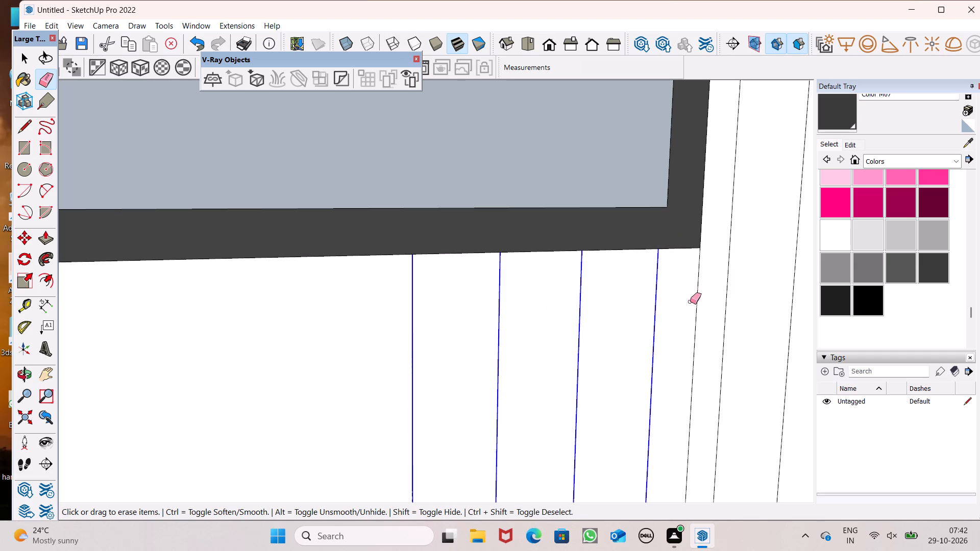
drag(690, 302, 698, 297)
scroll(458, 304, down, 7)
scroll(401, 317, down, 5)
scroll(429, 356, down, 4)
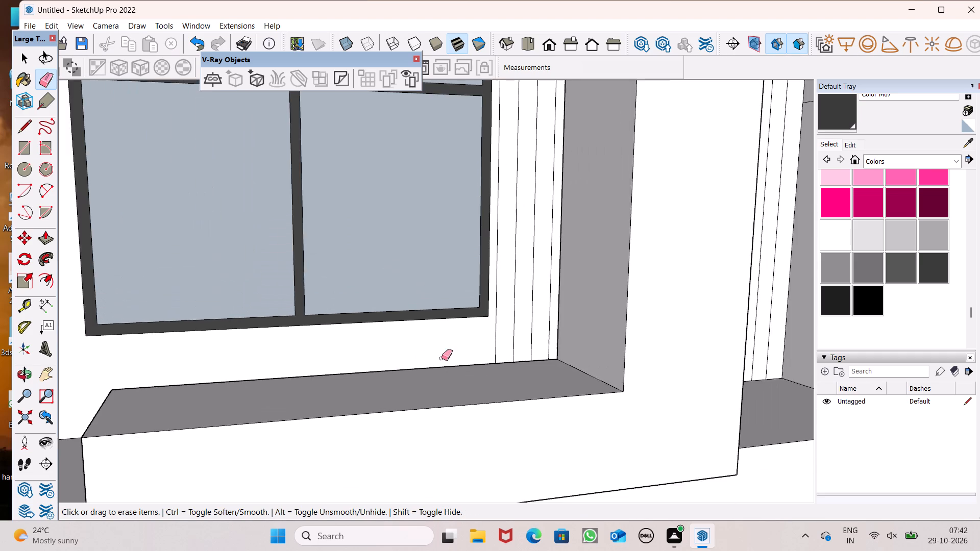
middle_drag(494, 374, 495, 436)
scroll(436, 364, up, 1)
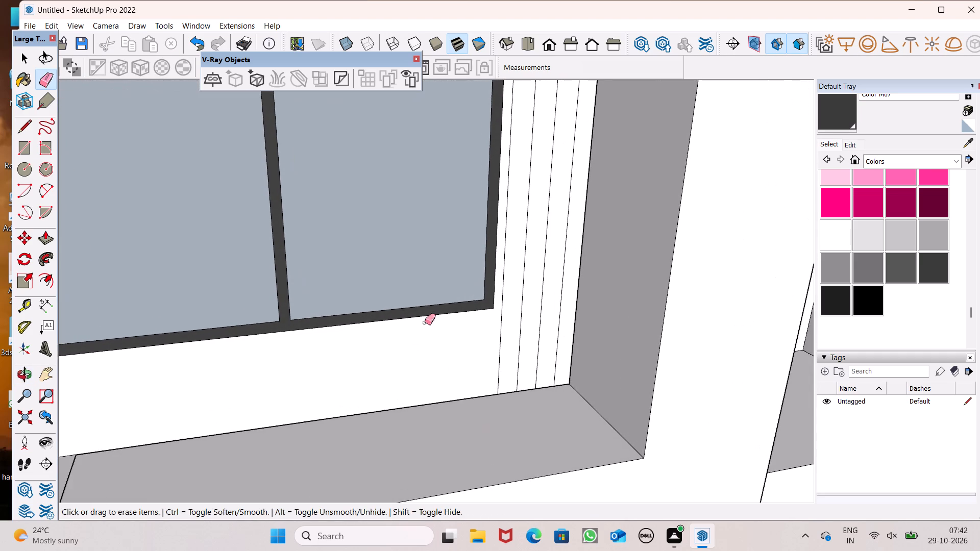
Draw a 5' vertical line down the front face of the projecting band below the window, near its balcony-side edge.
scroll(508, 278, down, 13)
middle_drag(511, 308, 363, 216)
middle_drag(504, 442, 559, 429)
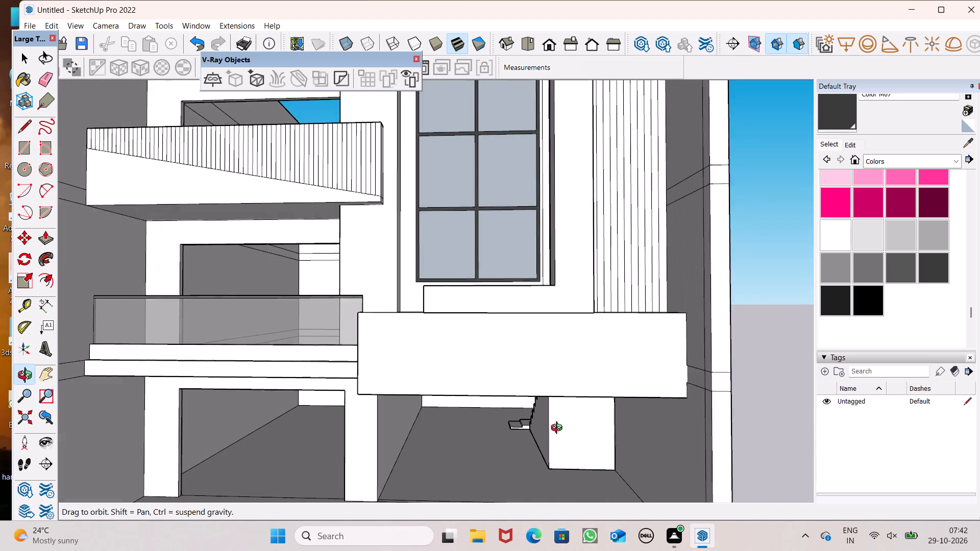
middle_drag(559, 429, 559, 428)
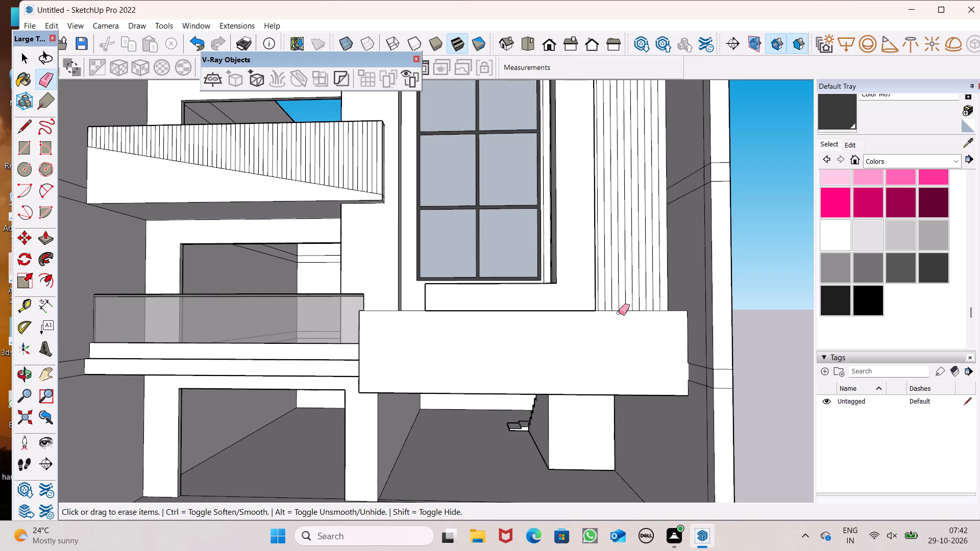
scroll(619, 313, down, 5)
middle_drag(606, 352, 605, 399)
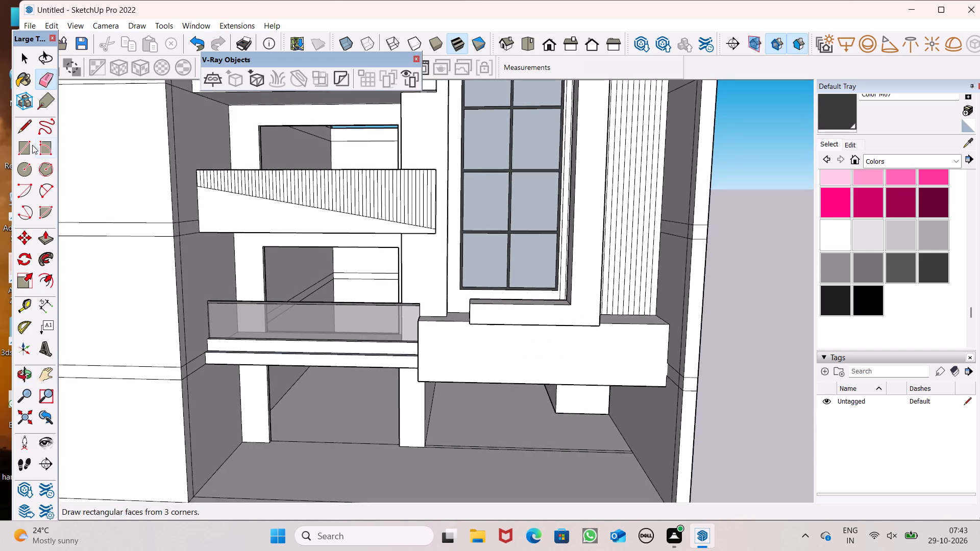
click(27, 122)
scroll(650, 206, down, 2)
middle_drag(504, 334, 518, 328)
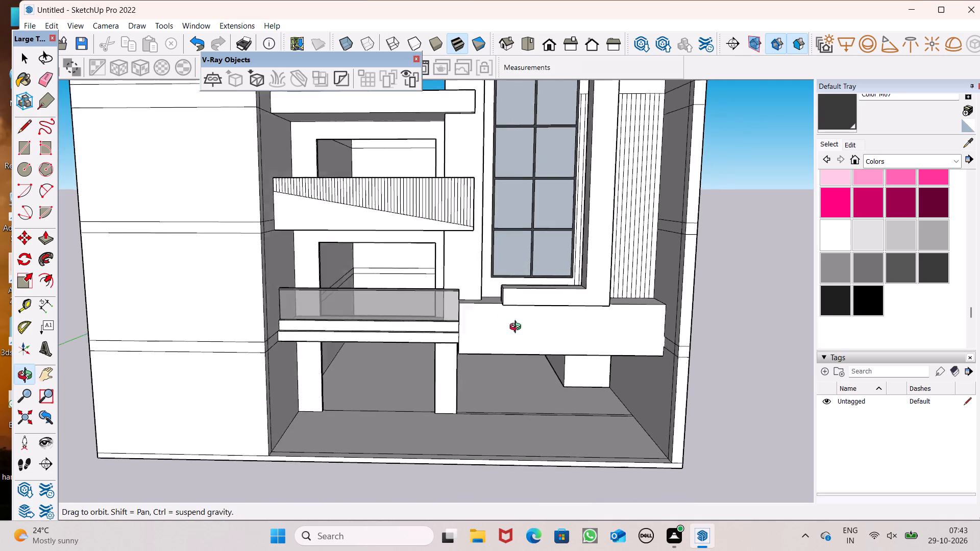
middle_drag(518, 328, 538, 287)
scroll(571, 332, up, 6)
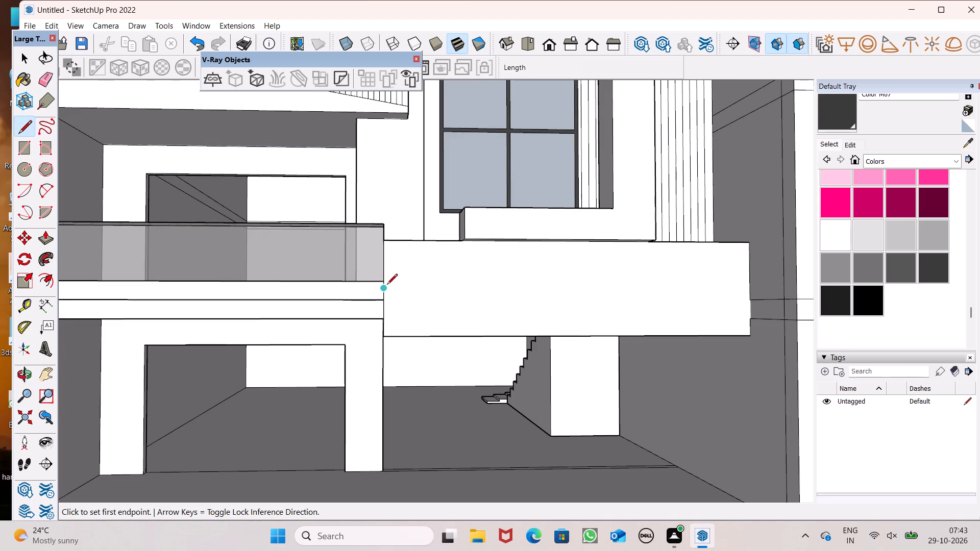
middle_drag(395, 287, 433, 320)
scroll(416, 323, up, 2)
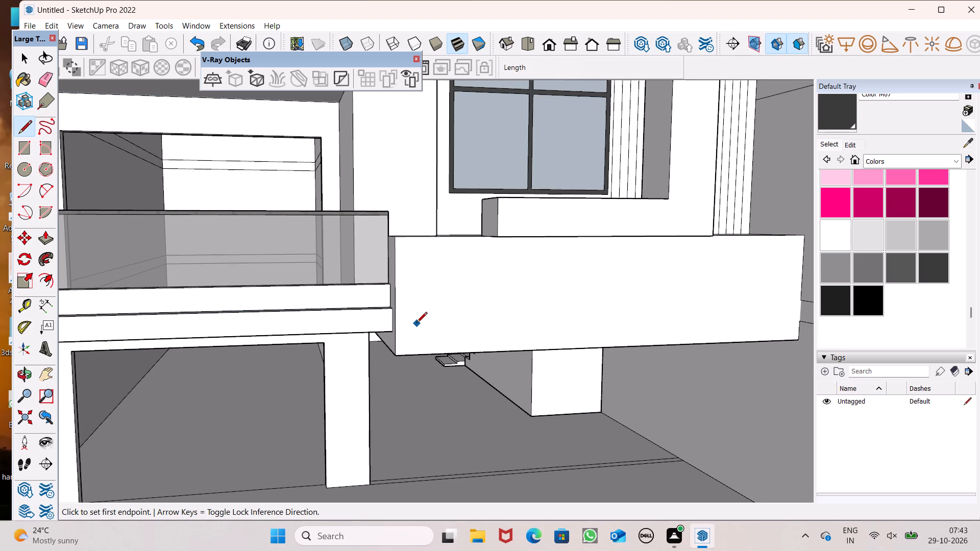
scroll(414, 239, up, 5)
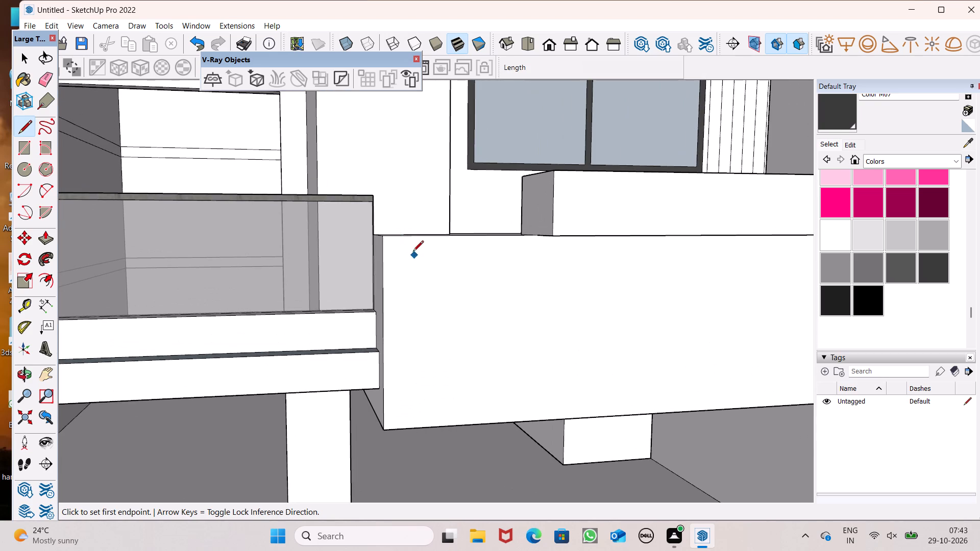
middle_drag(409, 247, 390, 243)
scroll(391, 243, up, 5)
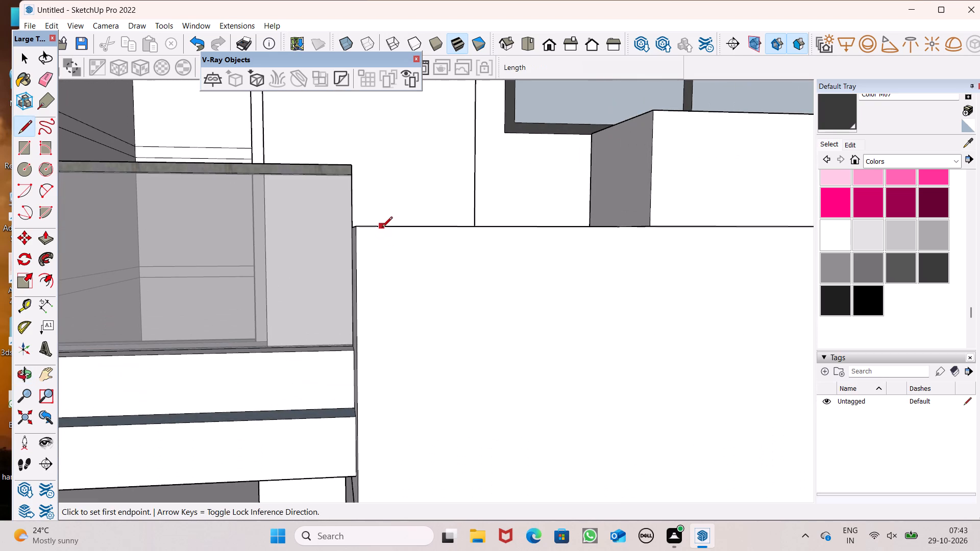
click(387, 225)
scroll(399, 232, down, 7)
middle_drag(472, 379, 408, 407)
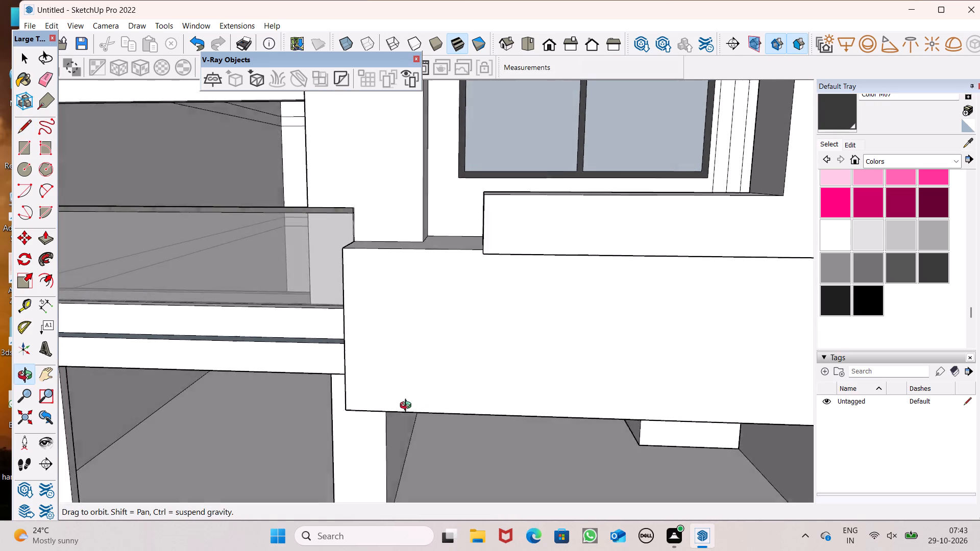
middle_drag(408, 407, 386, 416)
middle_drag(349, 416, 362, 404)
click(362, 403)
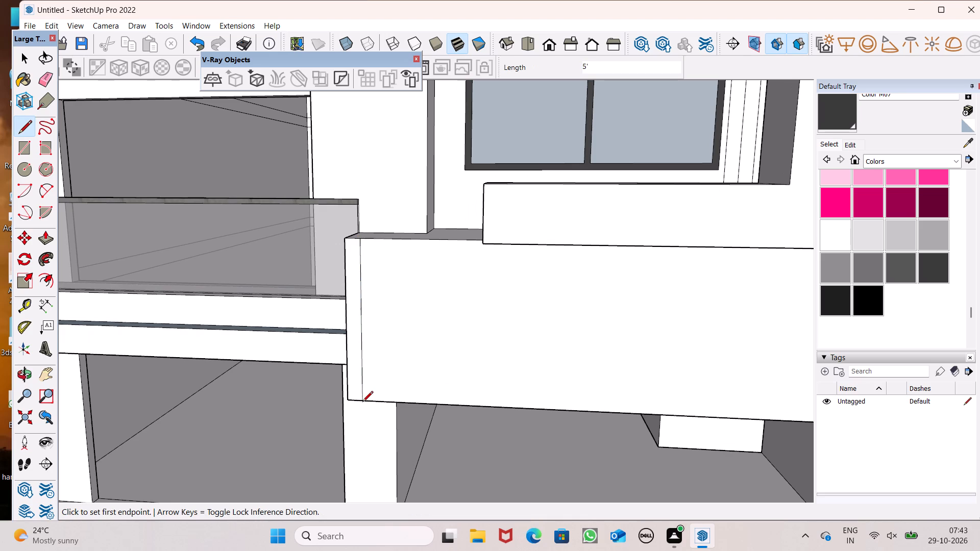
key(space)
Copy that vertical line a short distance along the projecting band's top edge, away from the balcony.
scroll(363, 249, up, 5)
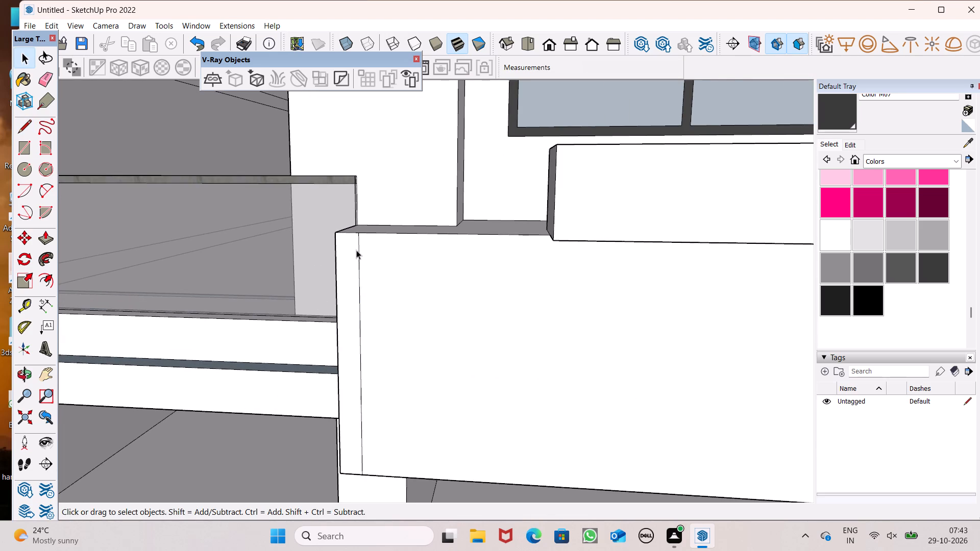
click(359, 247)
scroll(420, 237, up, 2)
key(m)
key(Return)
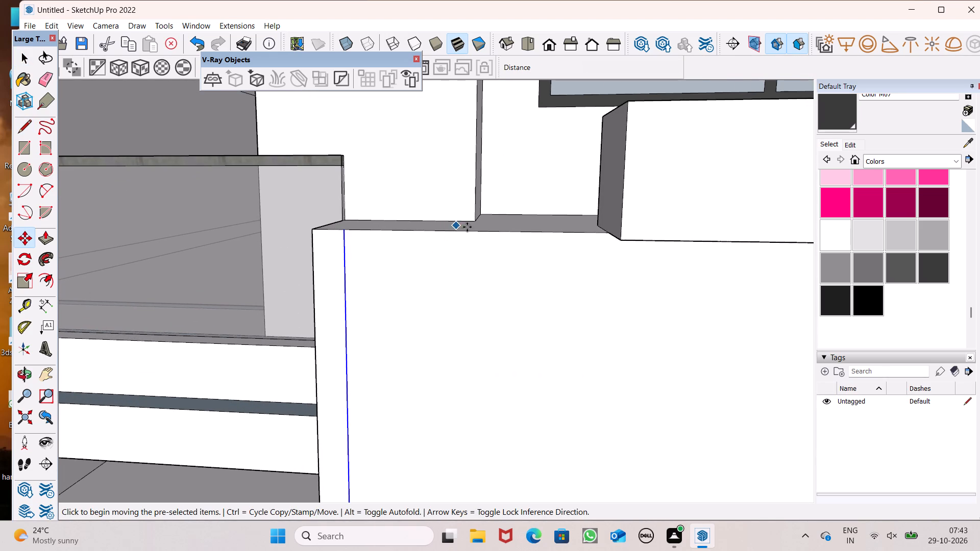
scroll(482, 233, up, 5)
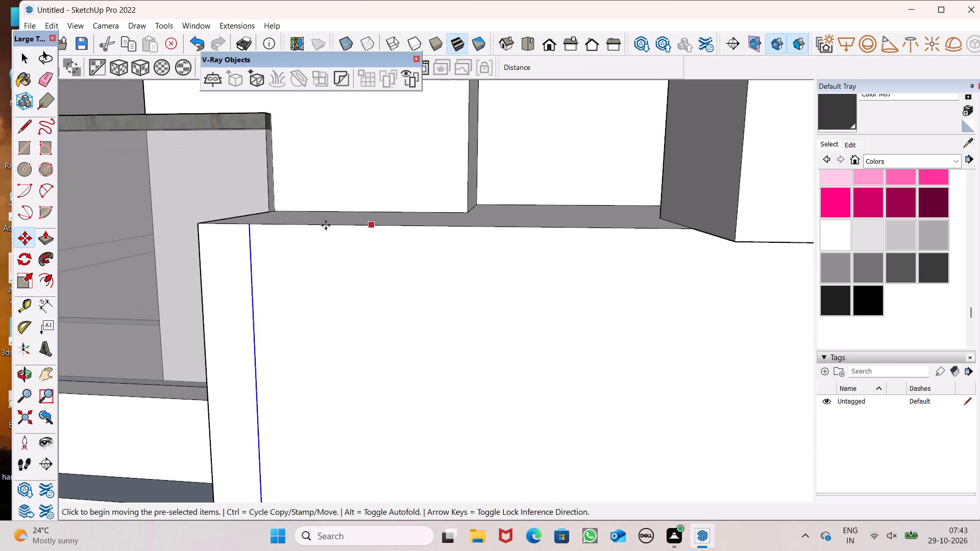
drag(252, 228, 298, 235)
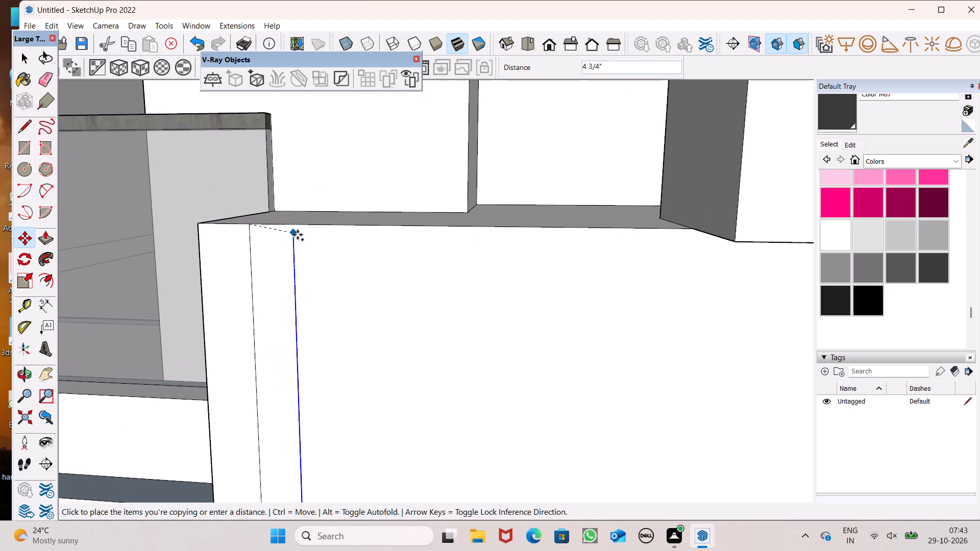
drag(298, 235, 308, 227)
Repeat the line copy 46 times at the same spacing across the projecting band's front face.
scroll(386, 262, down, 5)
middle_drag(387, 254, 419, 255)
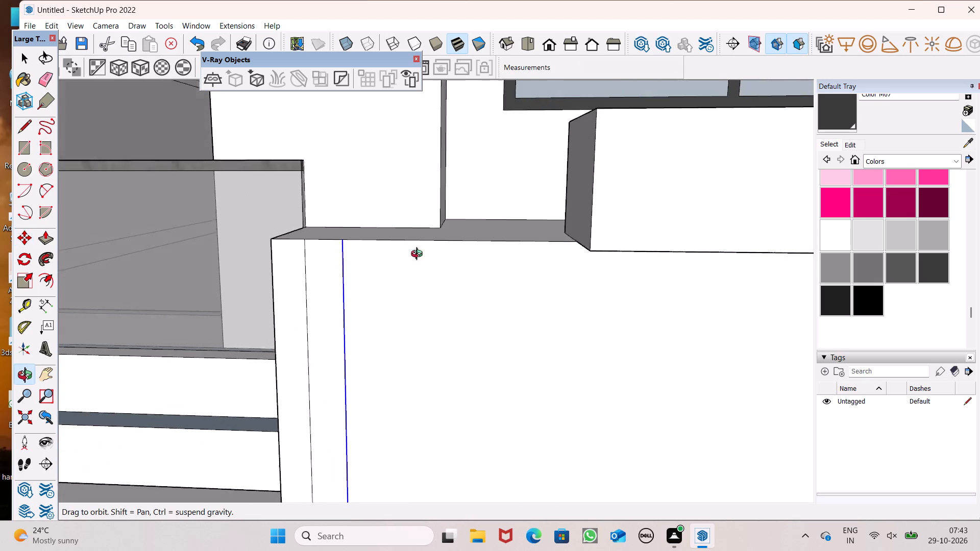
middle_drag(419, 255, 476, 249)
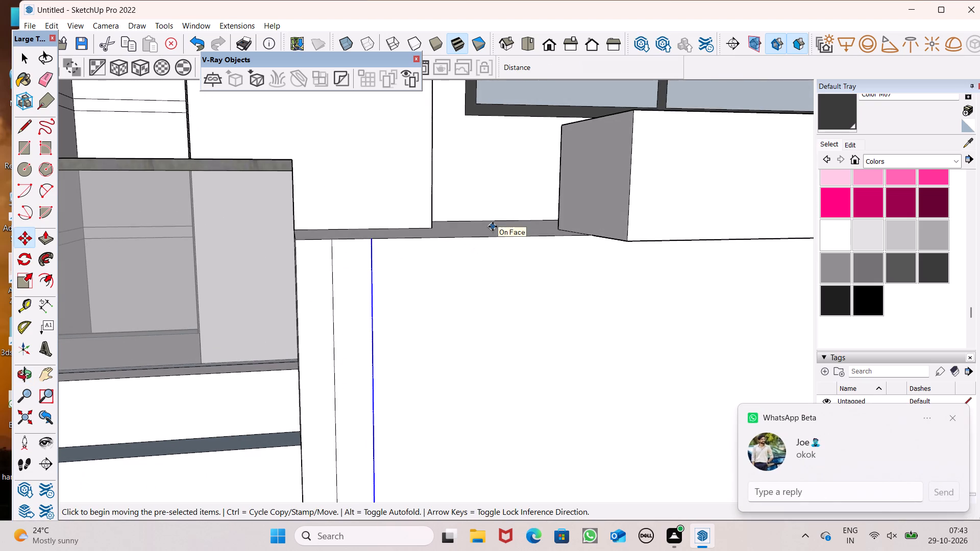
key(shift+asterisk)
text(46)
key(Return)
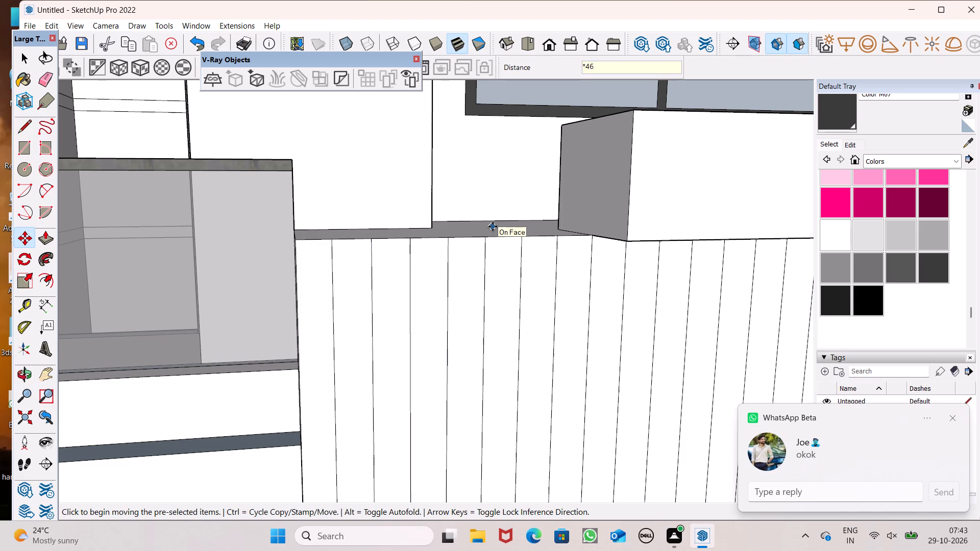
key(space)
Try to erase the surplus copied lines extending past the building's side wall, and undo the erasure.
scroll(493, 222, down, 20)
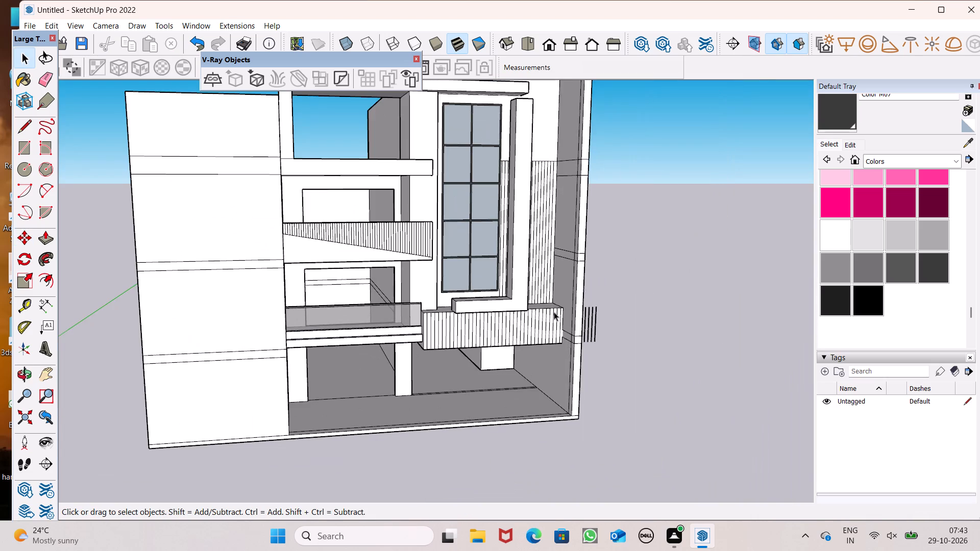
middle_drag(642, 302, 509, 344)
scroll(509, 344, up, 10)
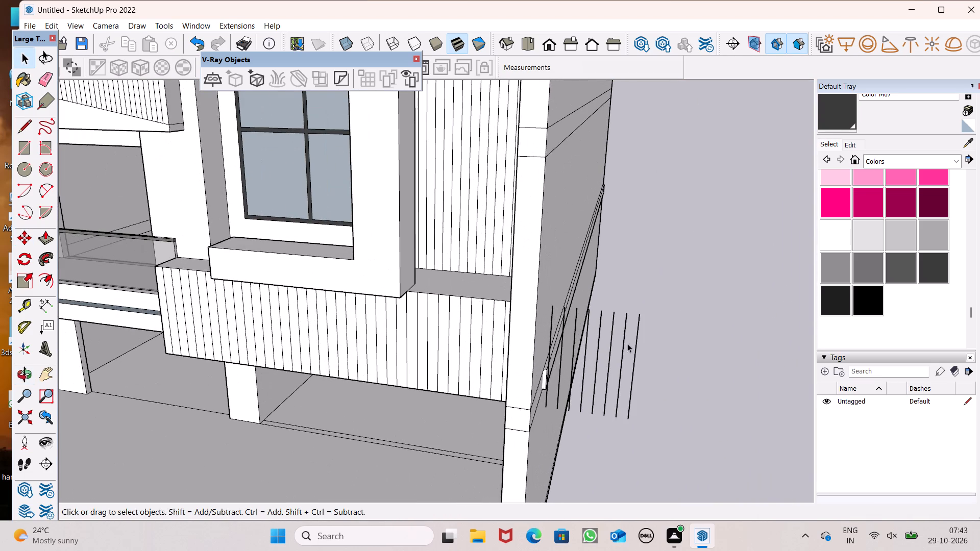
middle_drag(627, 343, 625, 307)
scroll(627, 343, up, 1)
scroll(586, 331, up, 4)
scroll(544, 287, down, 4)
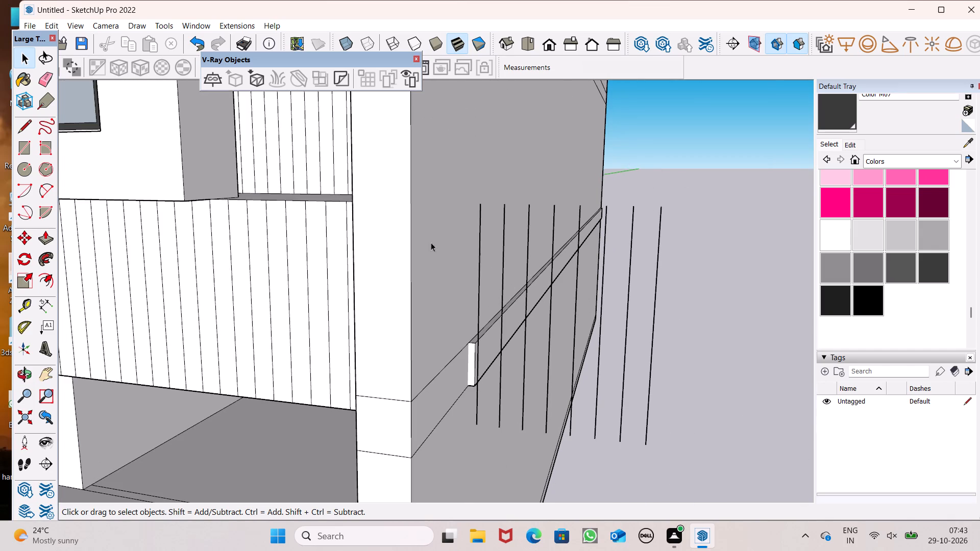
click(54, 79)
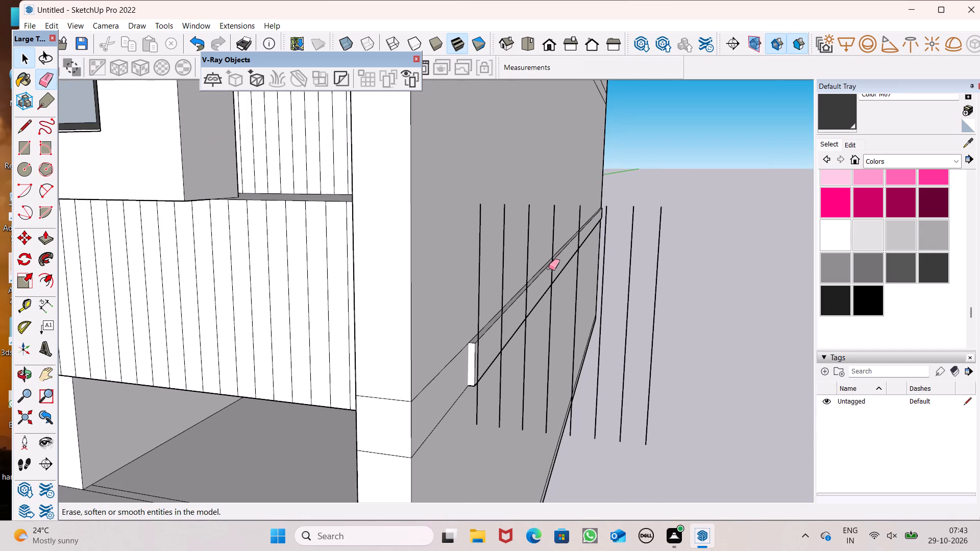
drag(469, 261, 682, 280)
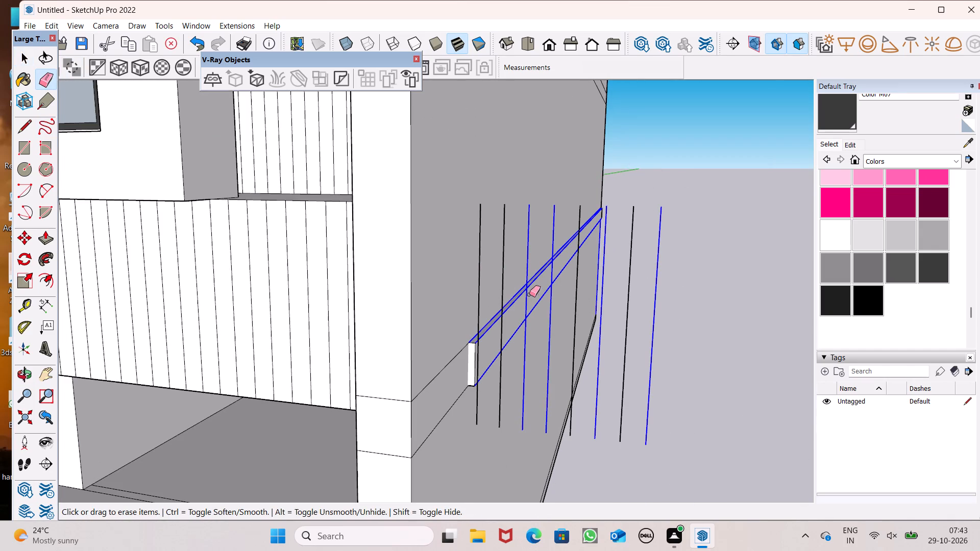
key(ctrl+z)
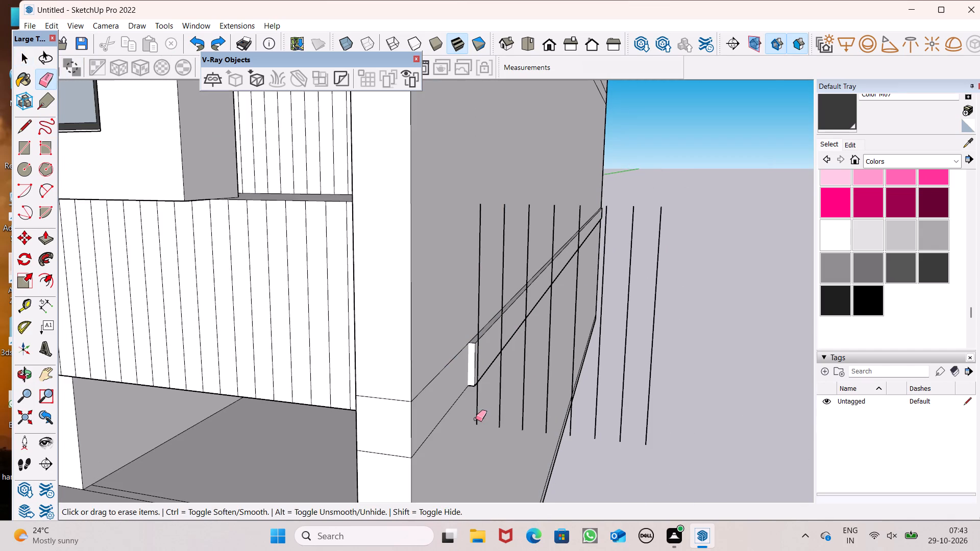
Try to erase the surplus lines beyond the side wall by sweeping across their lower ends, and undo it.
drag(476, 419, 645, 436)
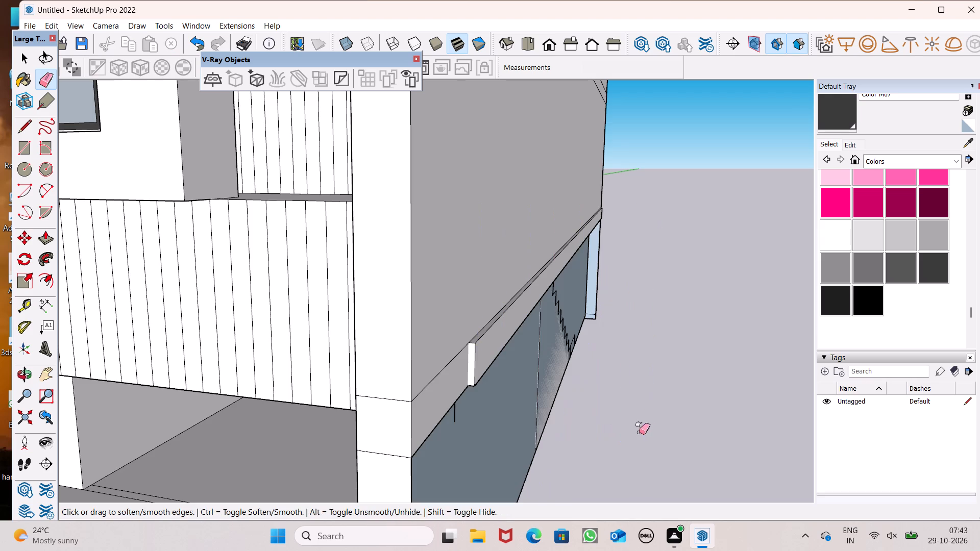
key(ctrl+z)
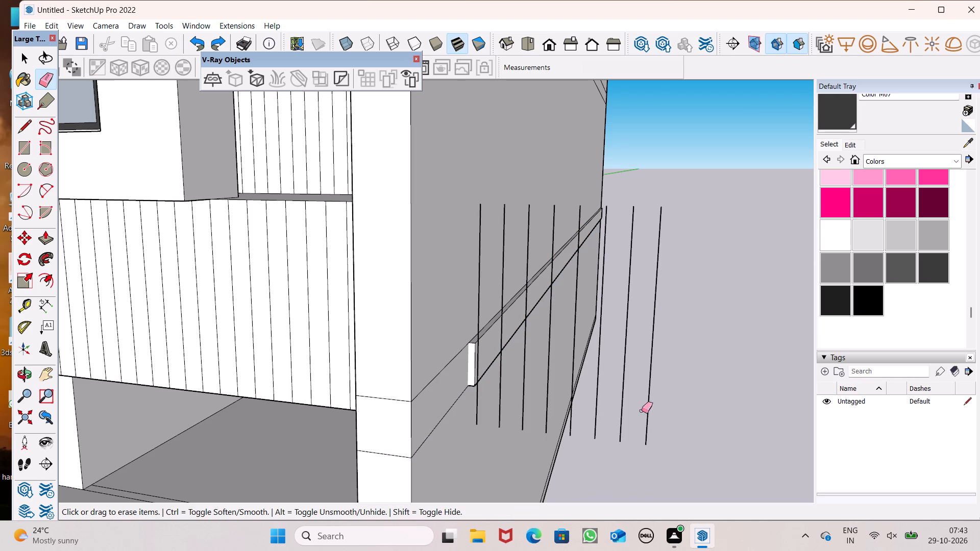
Erase the surplus copied vertical lines standing beyond the projecting band, outside the building's side wall.
drag(657, 413, 589, 422)
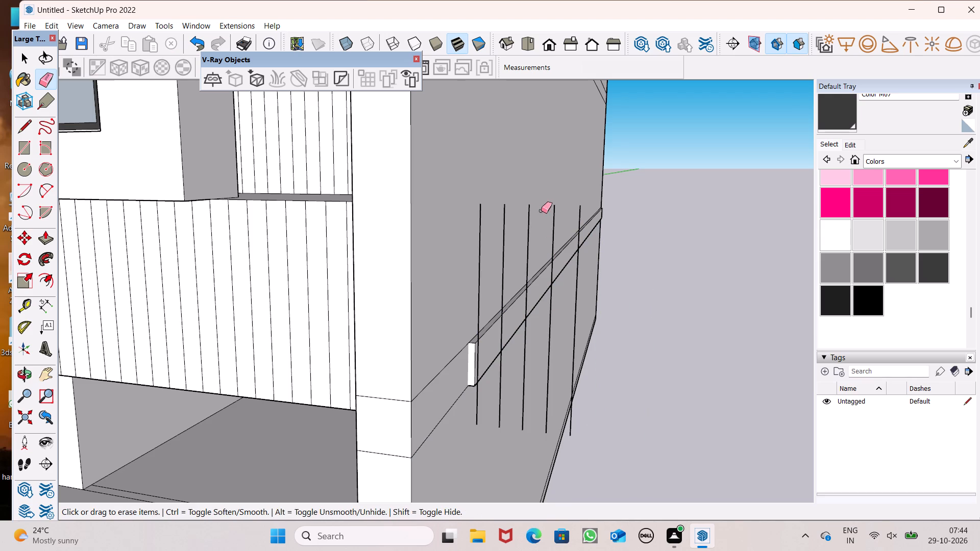
middle_drag(504, 263, 529, 384)
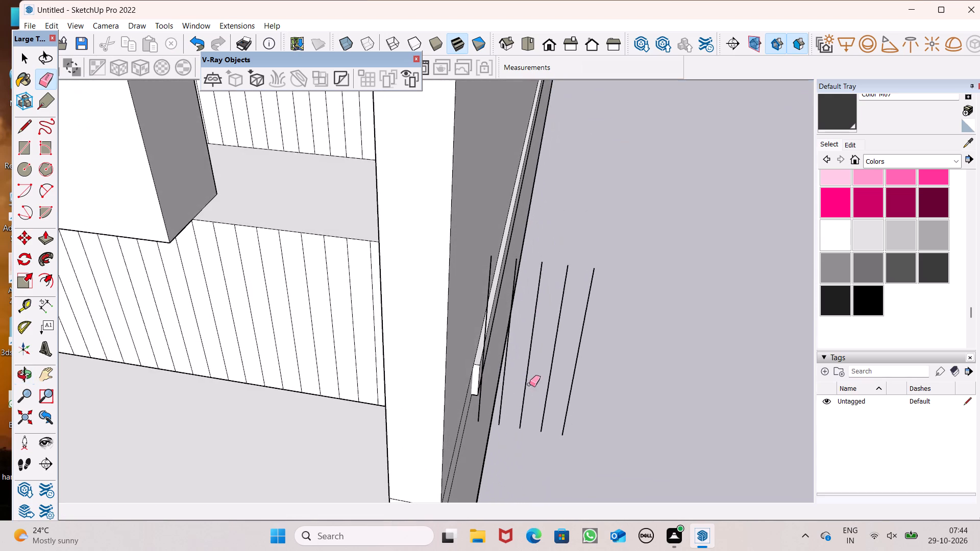
middle_drag(529, 384, 530, 386)
scroll(530, 309, up, 4)
drag(572, 285, 621, 350)
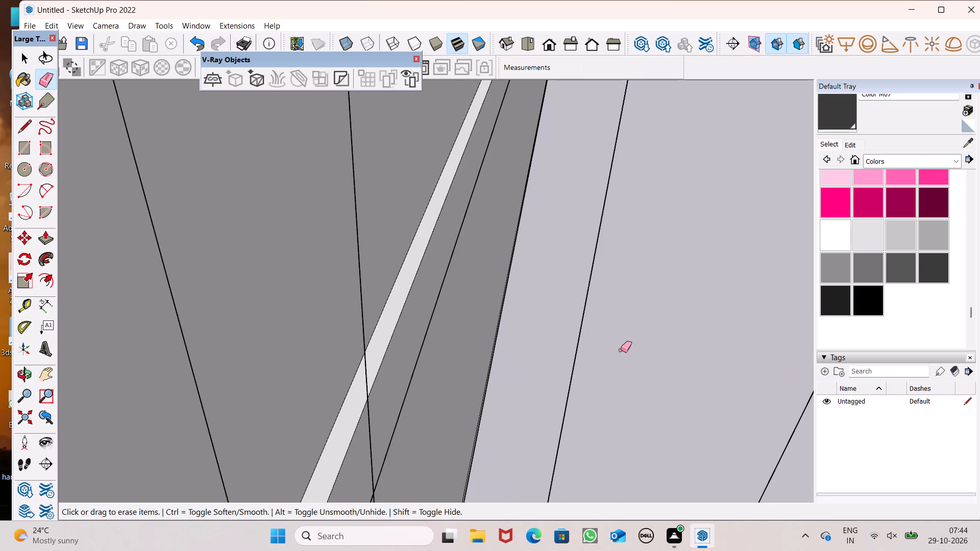
drag(621, 350, 570, 373)
scroll(534, 308, down, 7)
drag(582, 322, 559, 322)
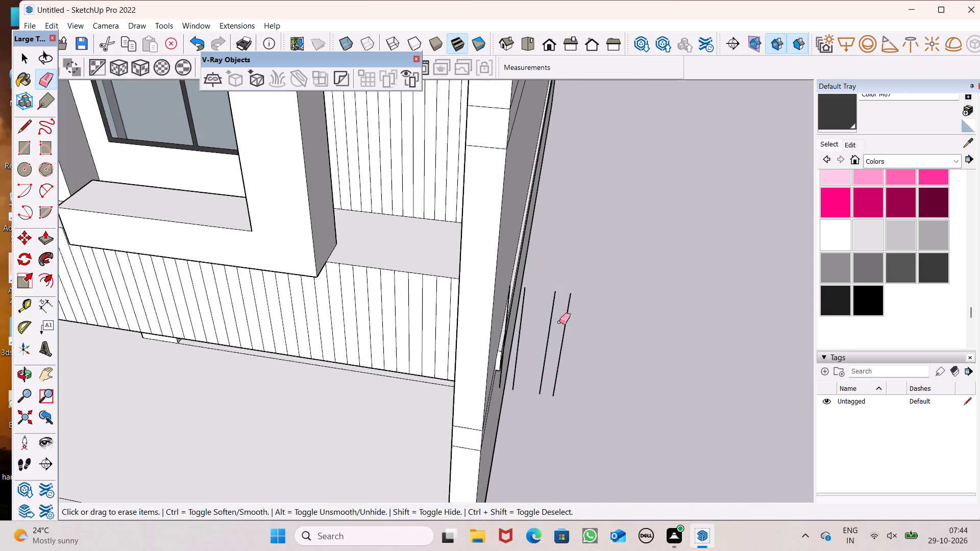
drag(559, 322, 543, 327)
scroll(514, 321, up, 6)
drag(542, 322, 559, 317)
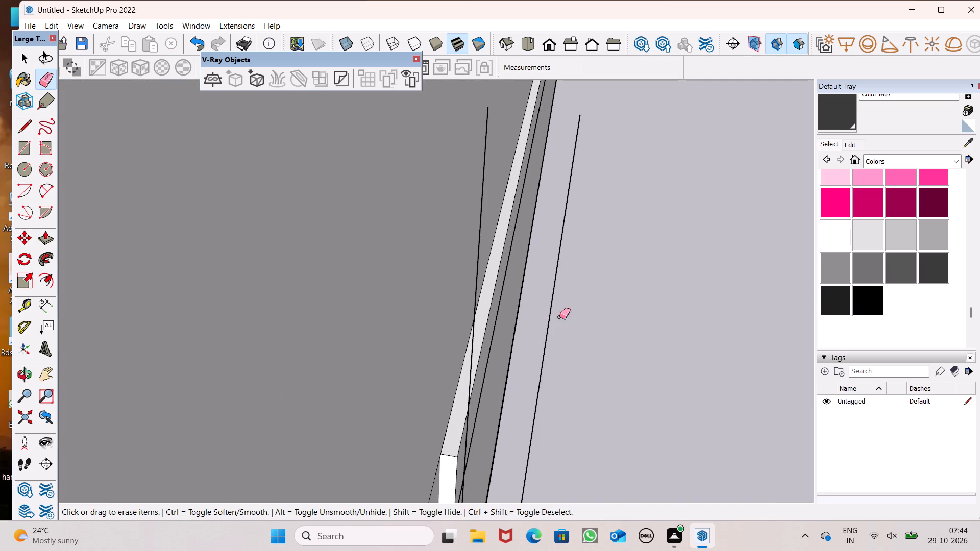
drag(559, 317, 560, 314)
drag(477, 279, 477, 272)
scroll(509, 302, down, 6)
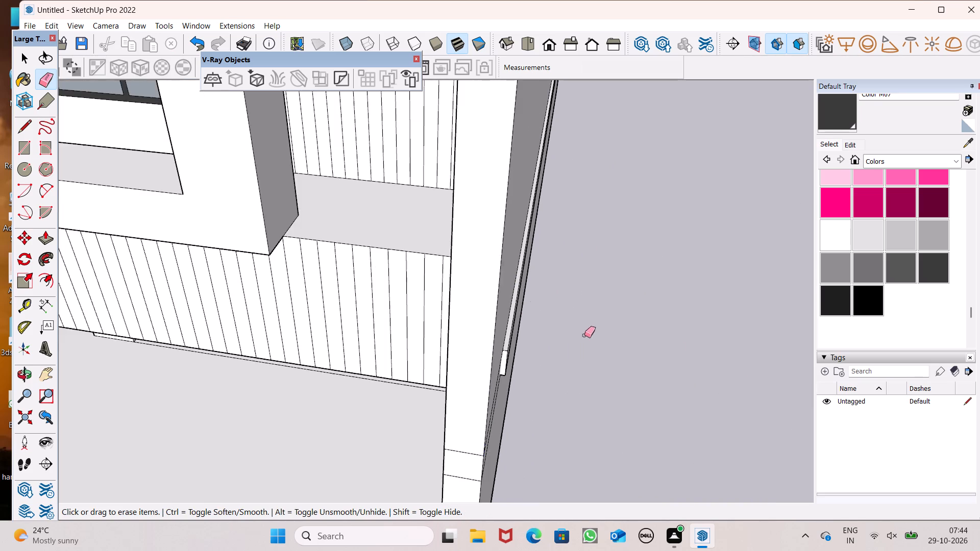
Push the raised horizontal strip on the side wall's outer face inward by 1 3/4" so it sits flush with the wall.
middle_drag(590, 337, 515, 284)
key(space)
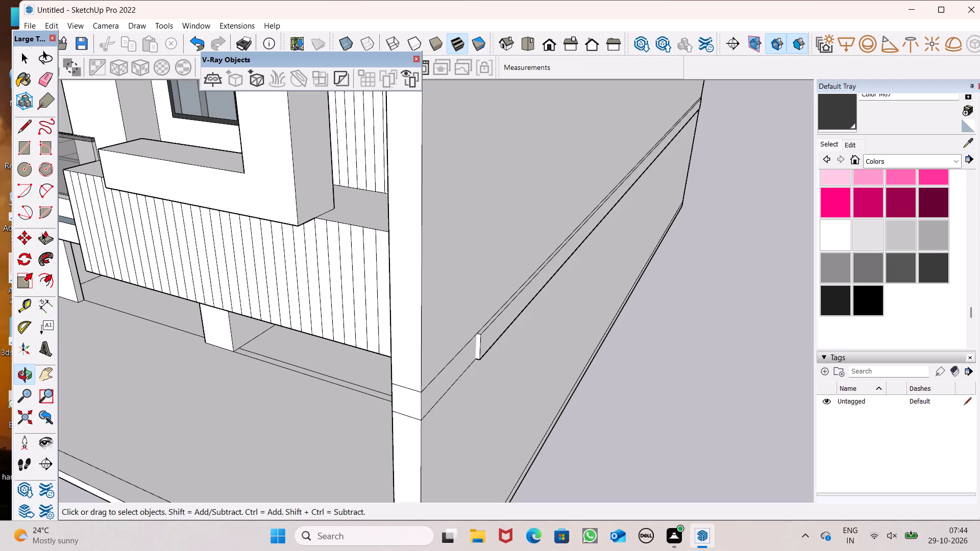
click(42, 233)
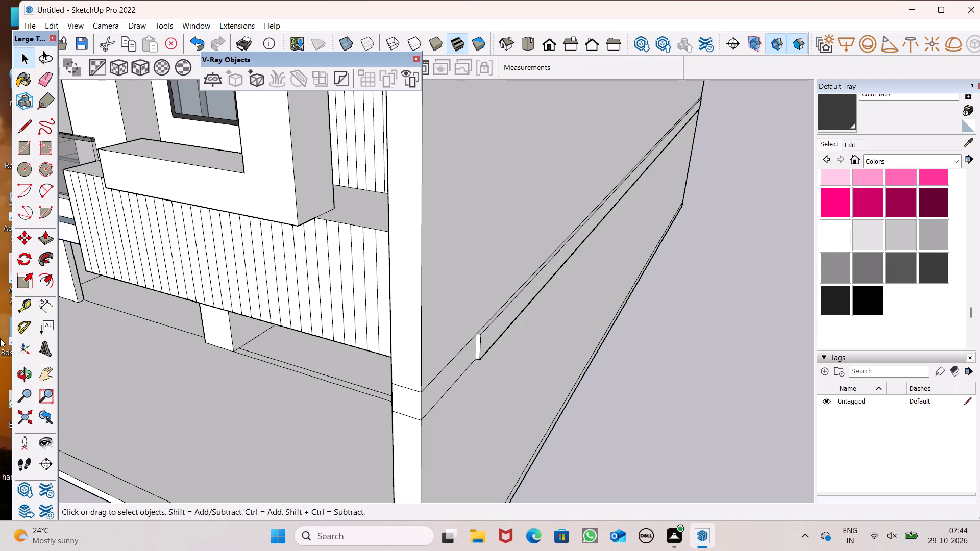
click(43, 240)
scroll(397, 332, up, 4)
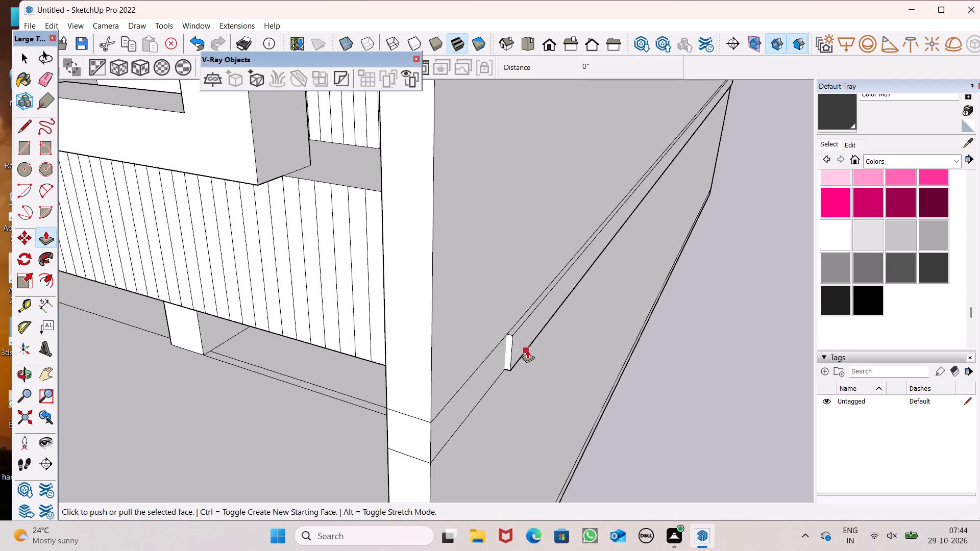
key(space)
key(space)
middle_drag(569, 355, 541, 332)
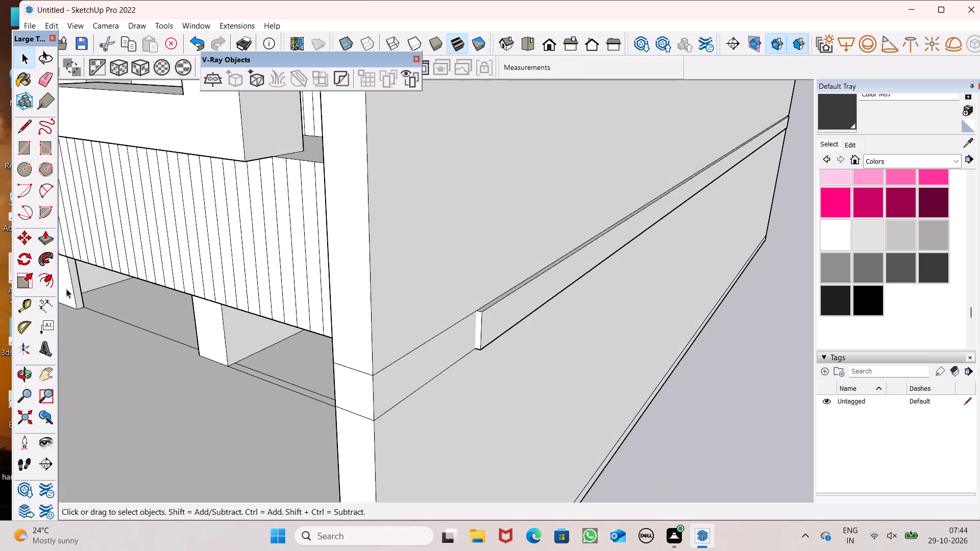
click(42, 242)
scroll(465, 293, up, 2)
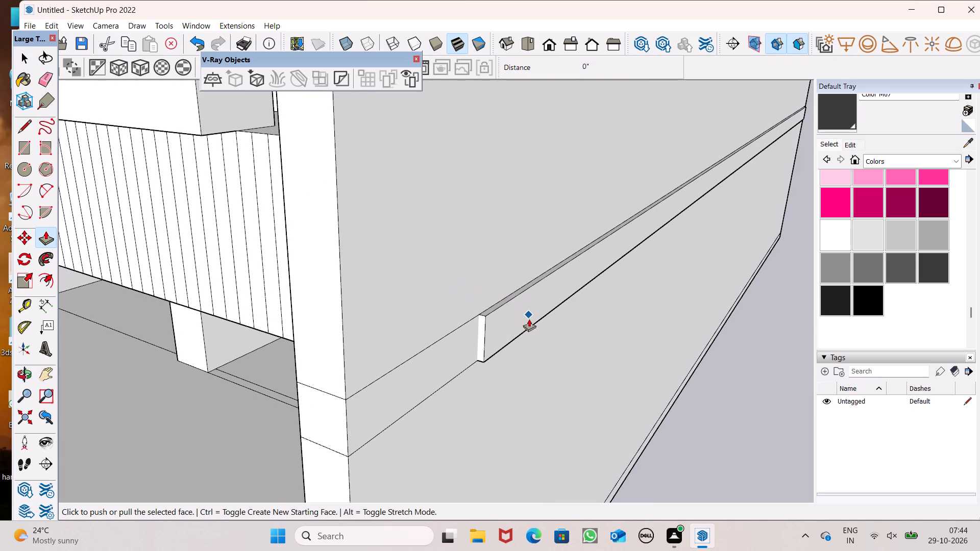
key(space)
click(512, 322)
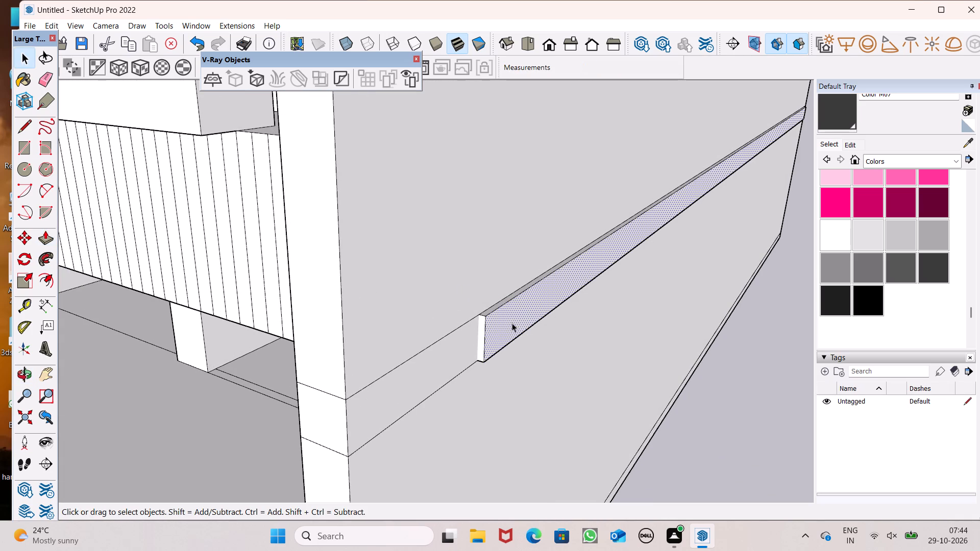
click(42, 240)
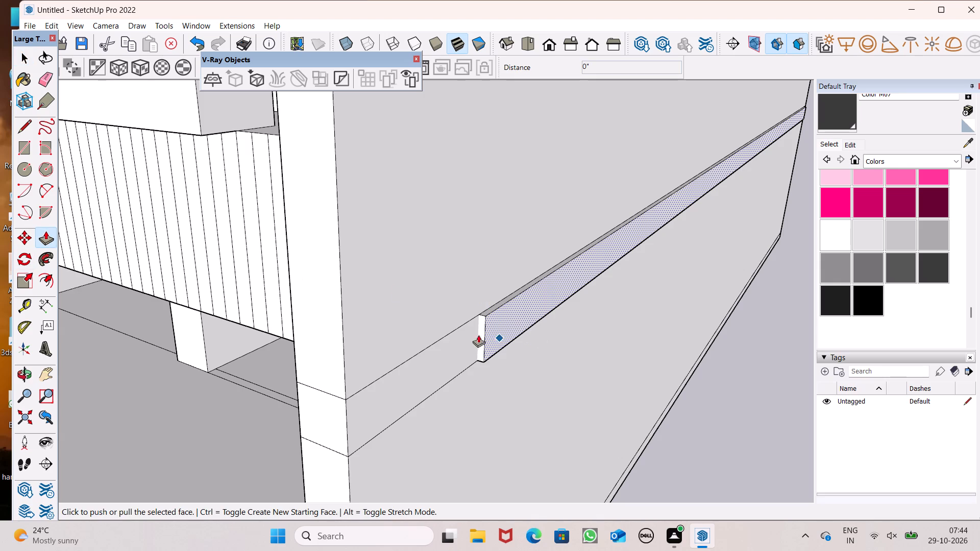
drag(497, 332, 470, 334)
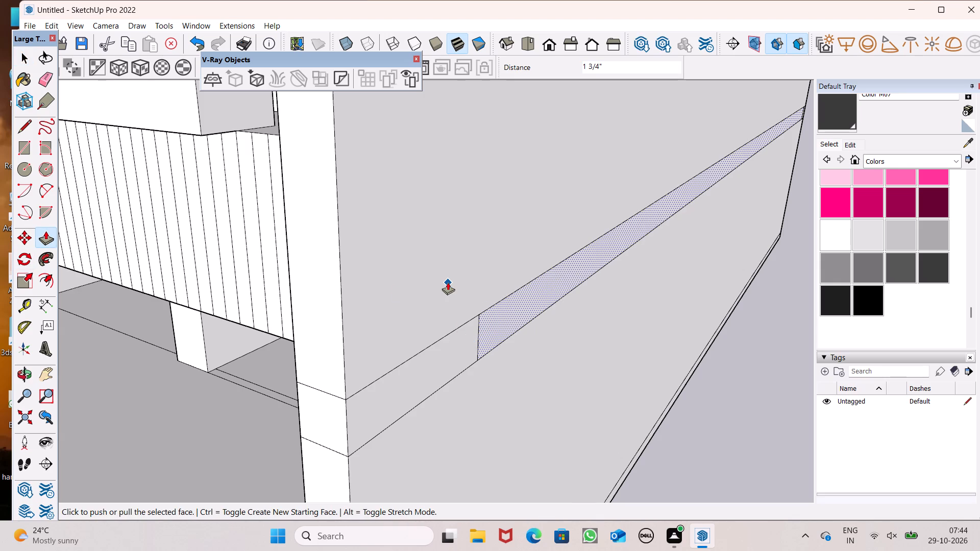
key(space)
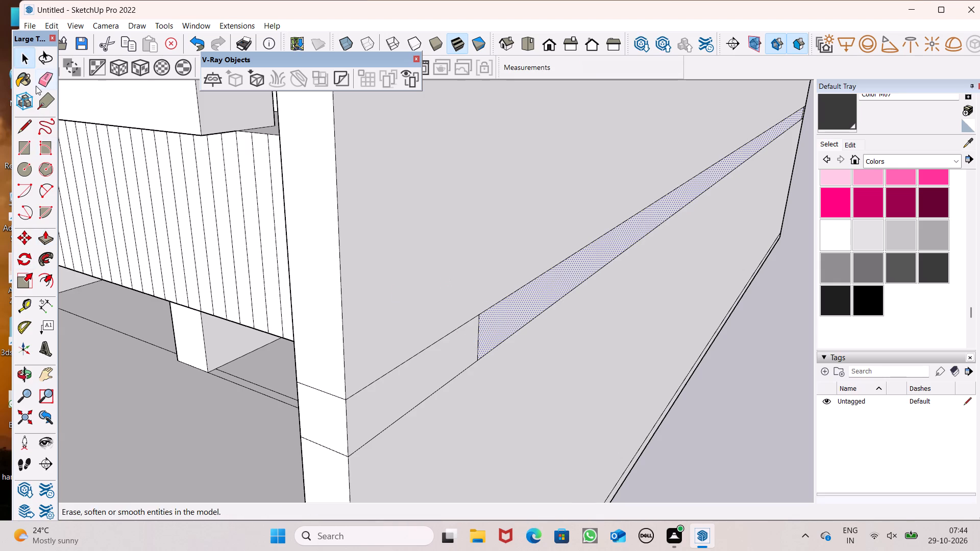
Erase the short vertical line at the end of the flattened strip on the side wall's outer face.
click(43, 80)
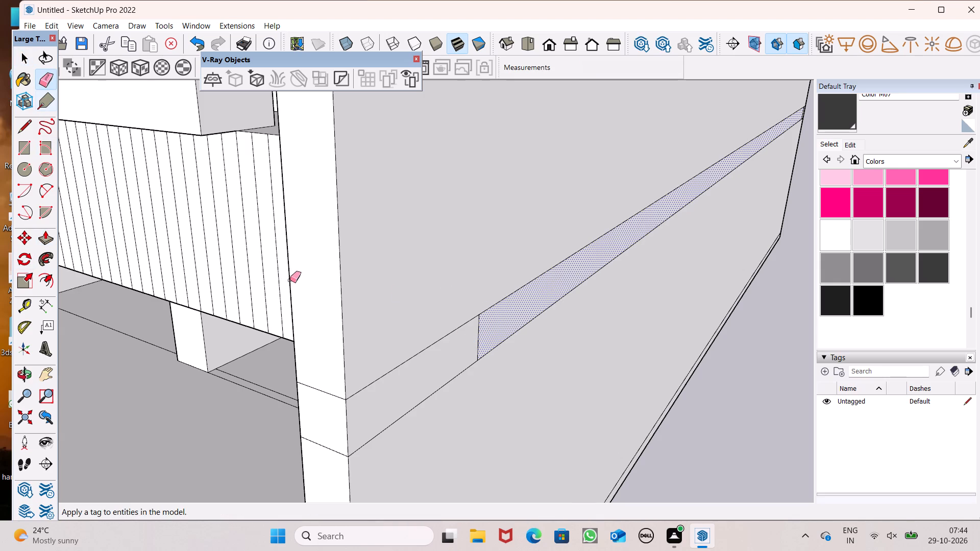
scroll(516, 437, up, 6)
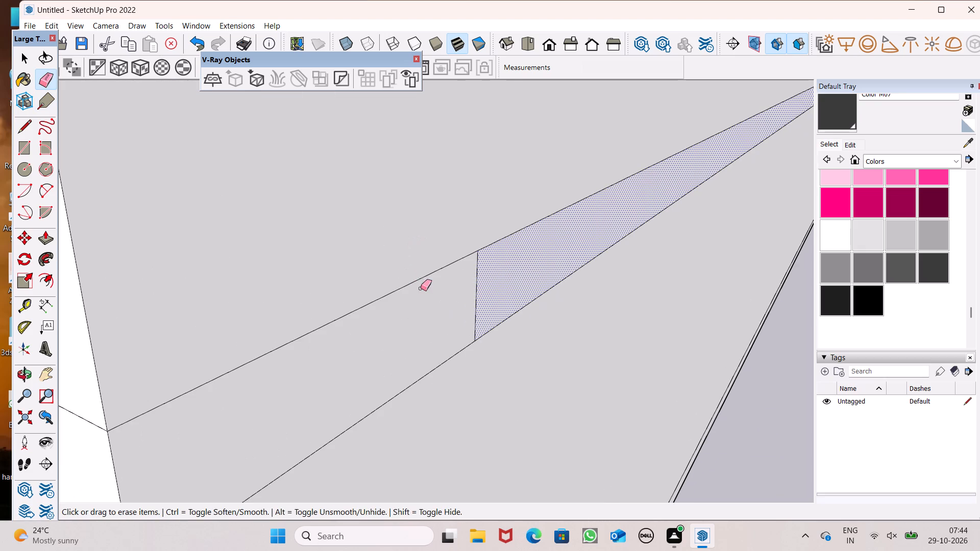
scroll(408, 347, down, 7)
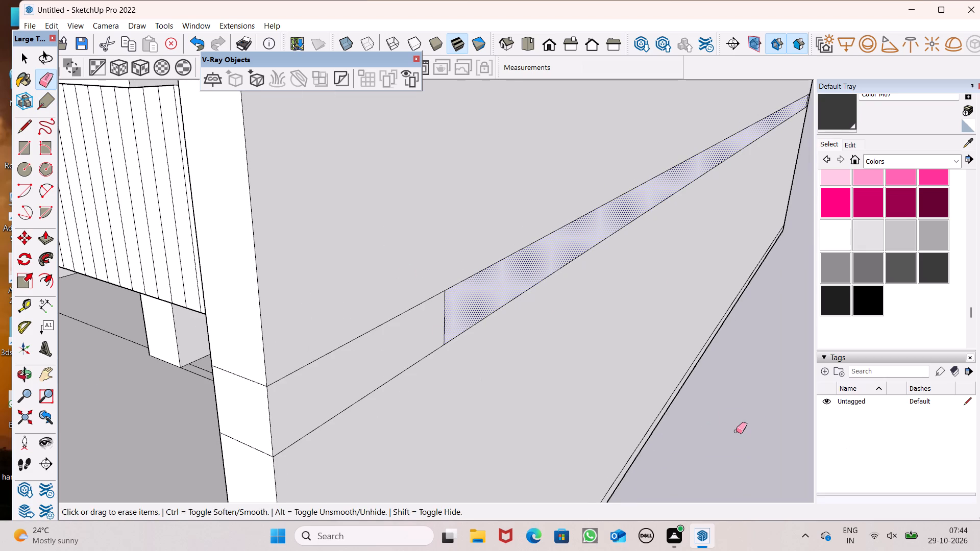
key(space)
click(736, 430)
scroll(568, 320, up, 2)
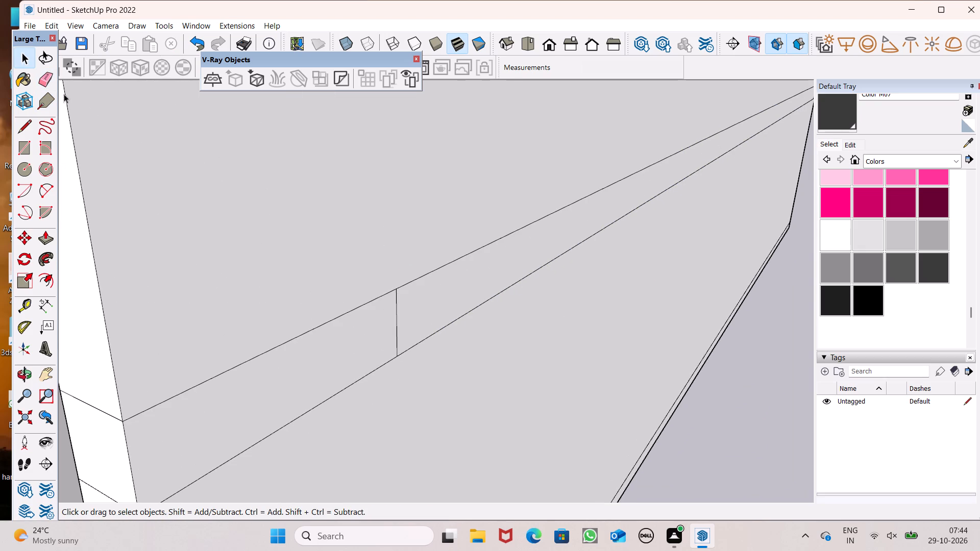
click(40, 82)
scroll(348, 278, up, 2)
drag(399, 338, 414, 325)
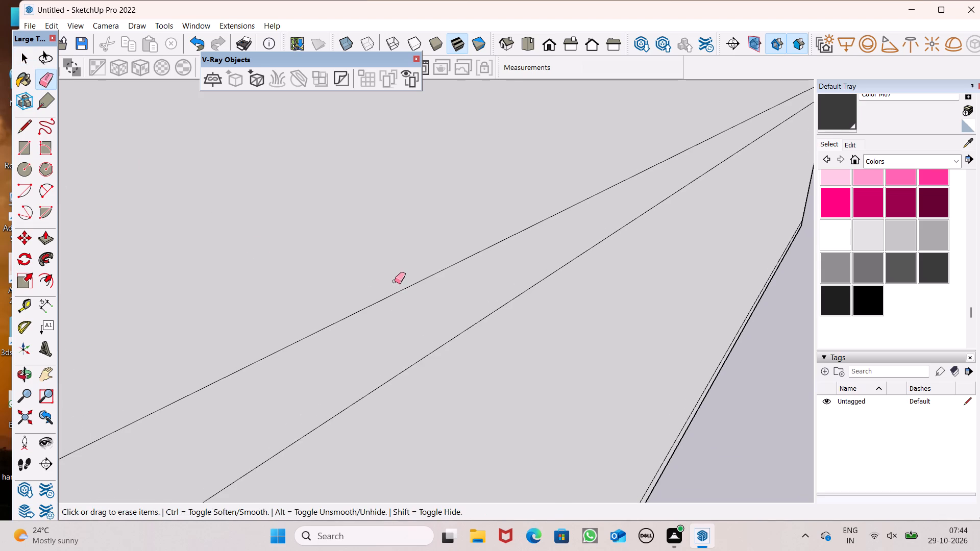
Erase the pair of horizontal lines crossing the side wall's narrow front edge beside the projecting band.
scroll(395, 281, down, 6)
scroll(356, 243, down, 6)
middle_drag(333, 283, 546, 261)
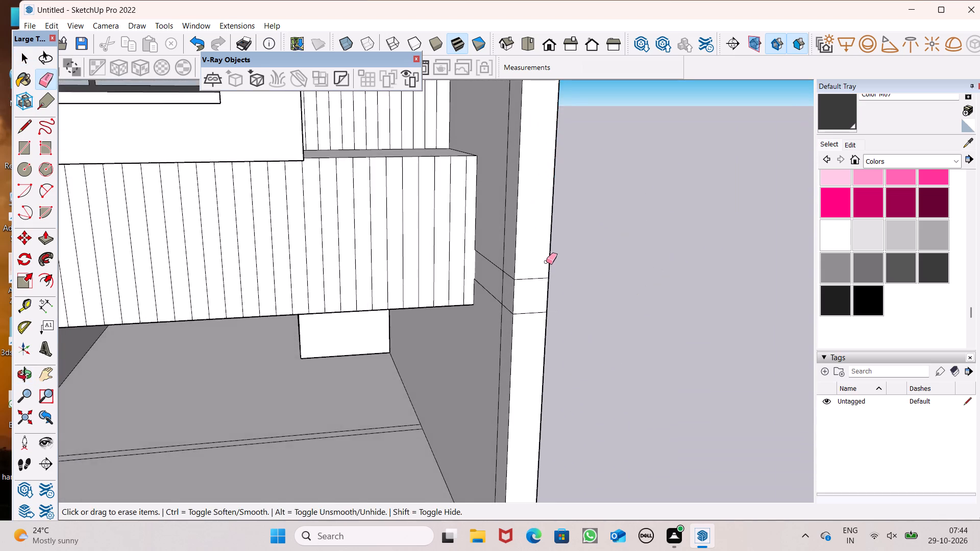
scroll(546, 262, down, 5)
scroll(559, 322, down, 10)
middle_drag(598, 348, 547, 365)
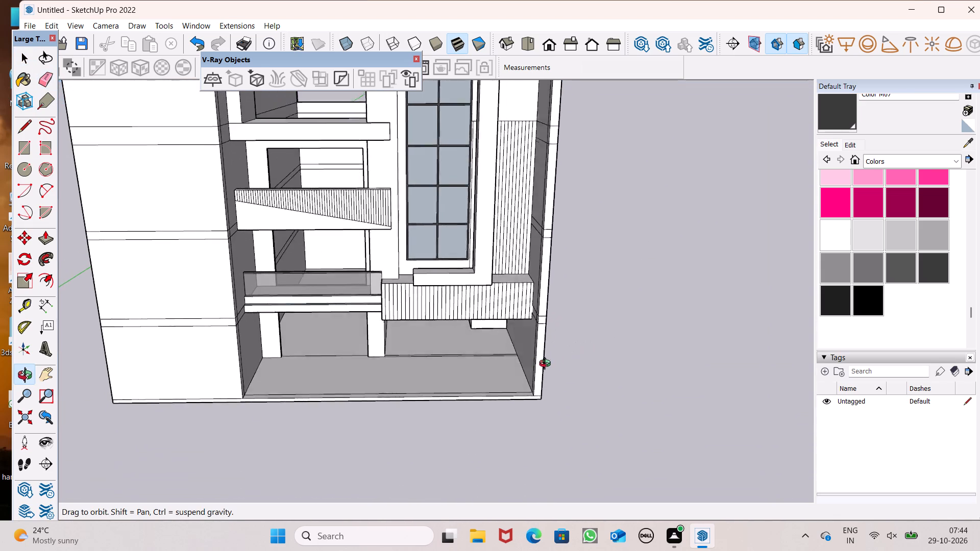
middle_drag(547, 365, 533, 372)
scroll(540, 335, up, 12)
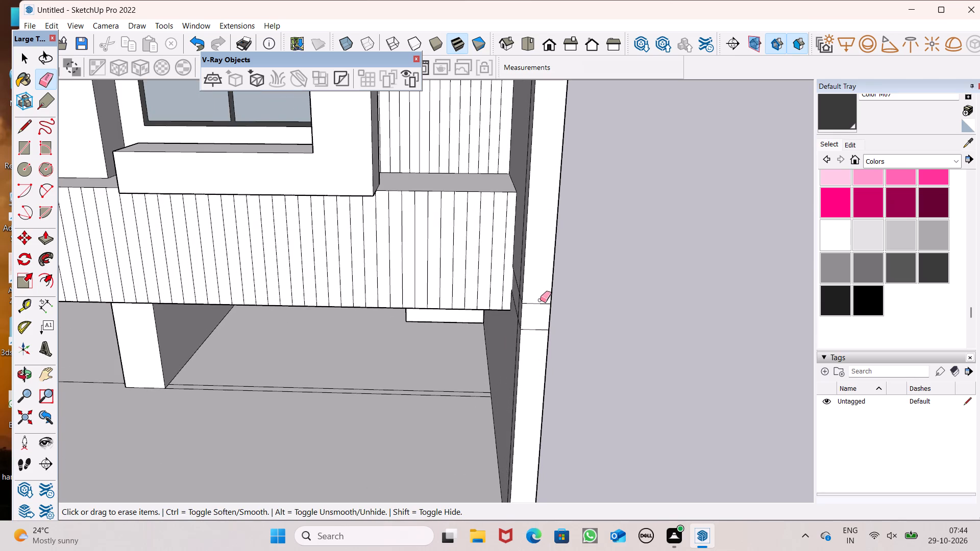
scroll(540, 300, up, 5)
drag(538, 306, 524, 365)
Erase the upper pair of horizontal lines crossing the side wall's narrow front edge, near the top of the lined recess.
scroll(521, 362, down, 8)
scroll(514, 235, up, 2)
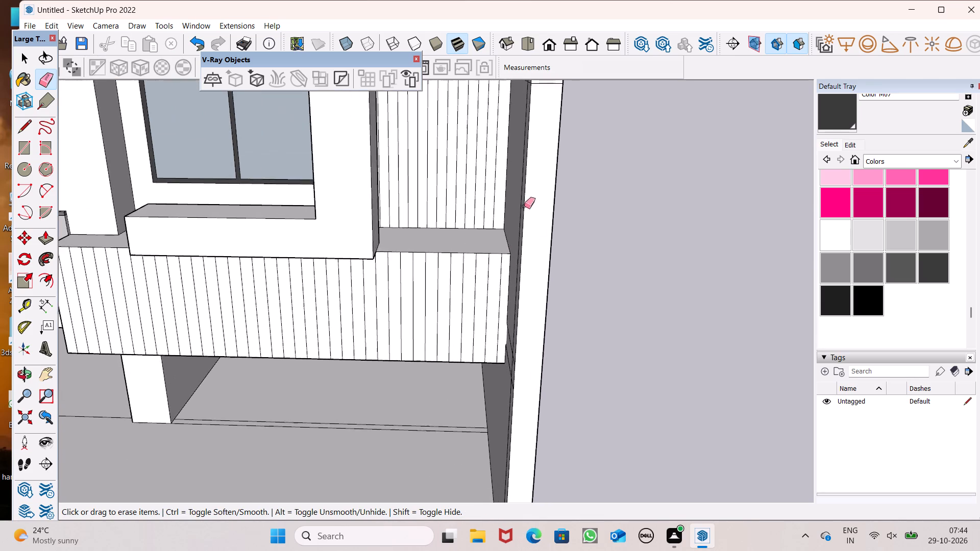
scroll(532, 390, down, 6)
scroll(516, 307, down, 8)
scroll(518, 196, up, 8)
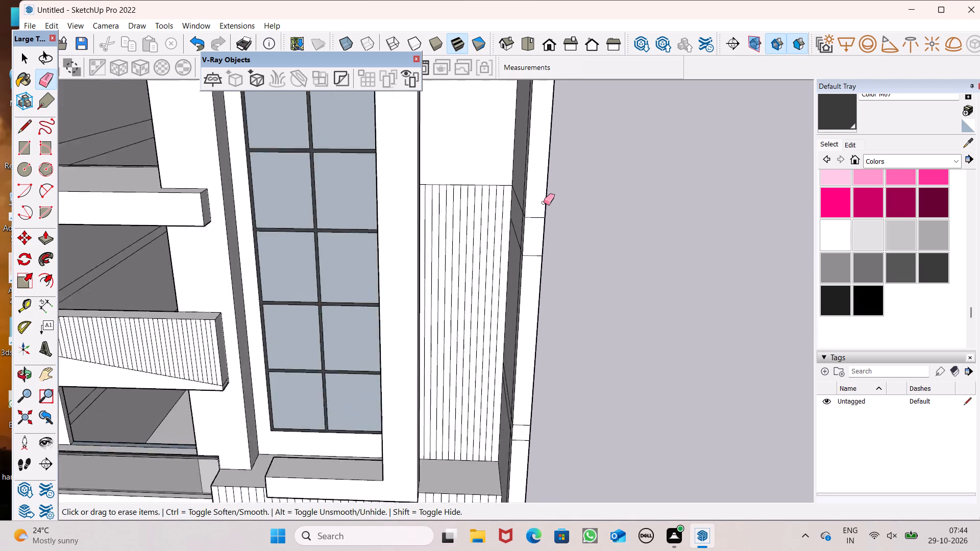
scroll(544, 203, up, 3)
scroll(542, 243, up, 5)
drag(524, 198, 527, 299)
Erase the remaining middle pair of horizontal lines on the side wall's narrow front edge, beside the lined recessed wall.
scroll(529, 167, down, 8)
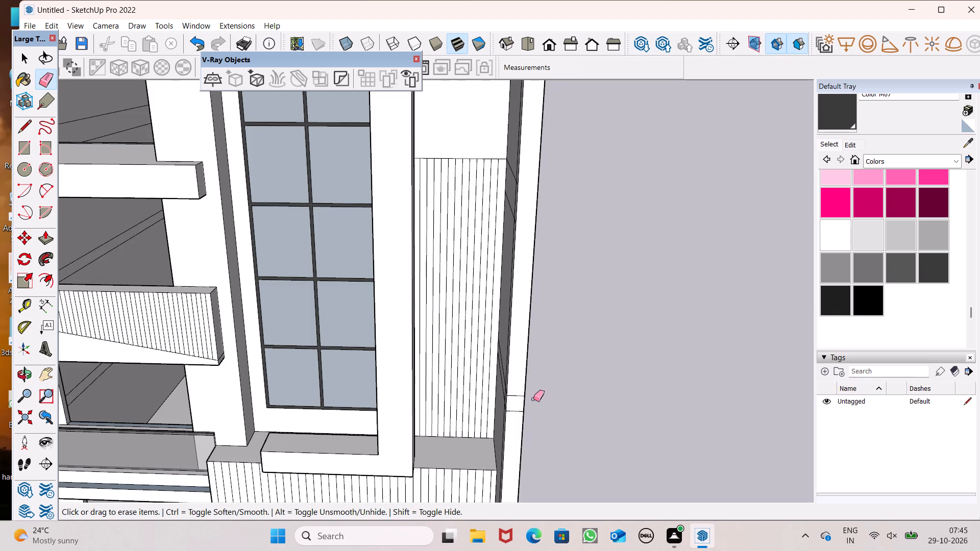
scroll(529, 408, up, 8)
scroll(523, 378, down, 7)
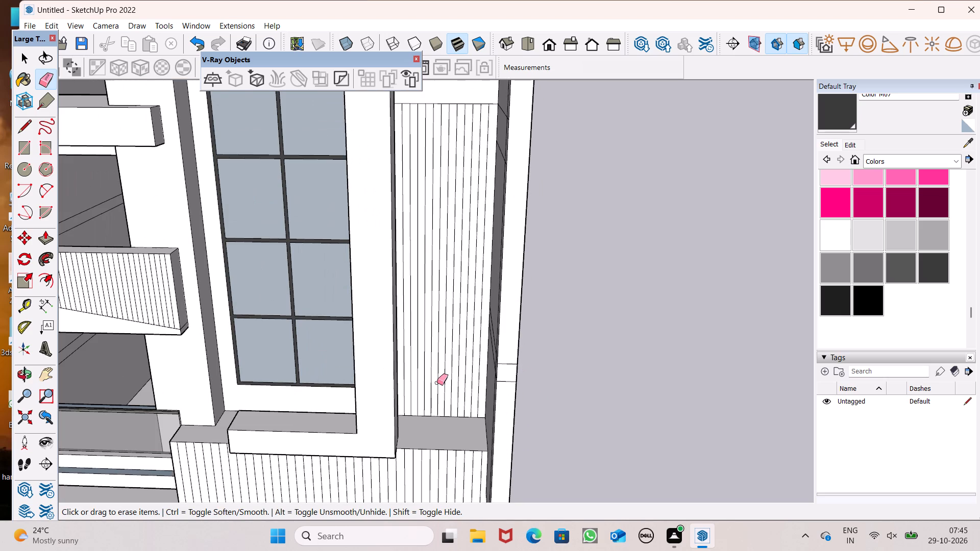
scroll(496, 398, up, 9)
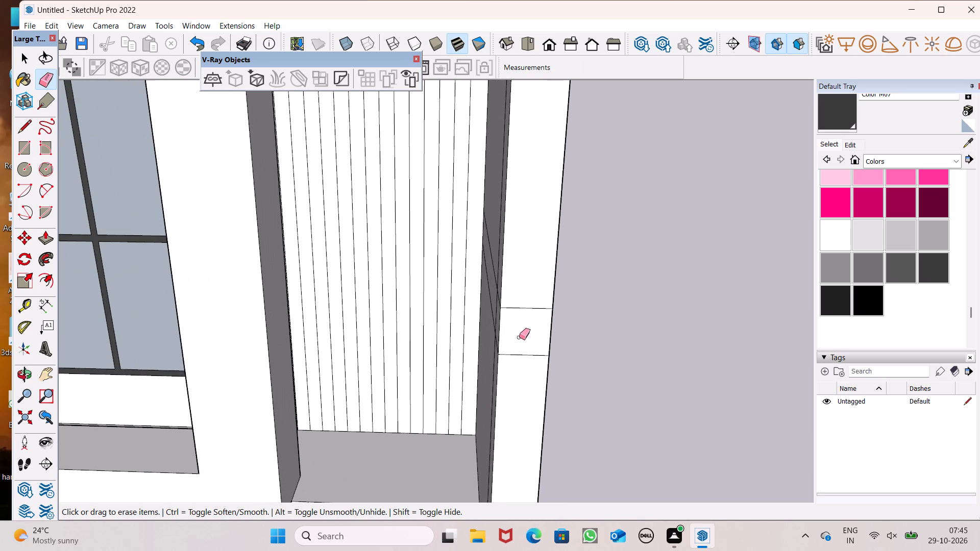
drag(529, 302, 529, 361)
drag(529, 306, 532, 328)
Erase the two horizontal lines on the side wall's inner face, next to the end of the projecting band.
scroll(530, 335, down, 5)
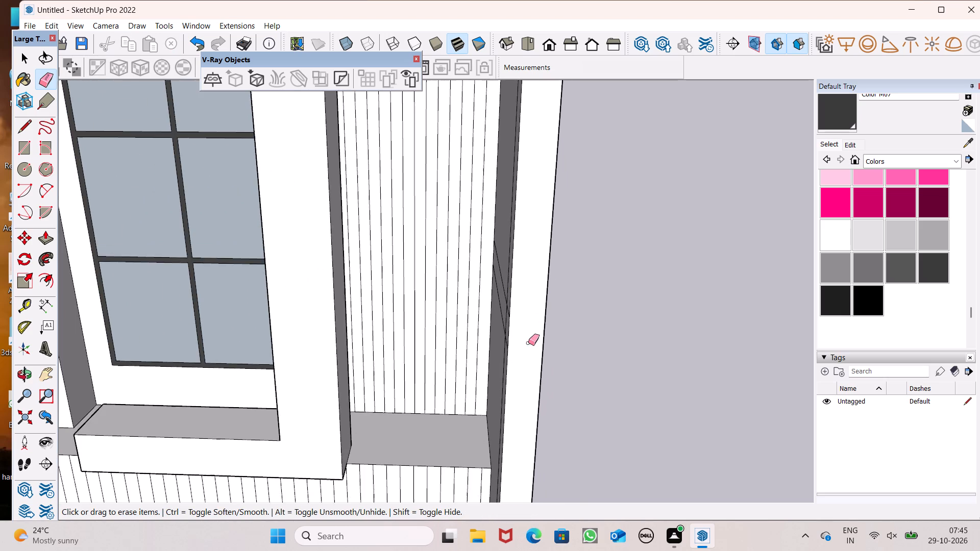
middle_drag(395, 373, 616, 349)
scroll(542, 345, down, 9)
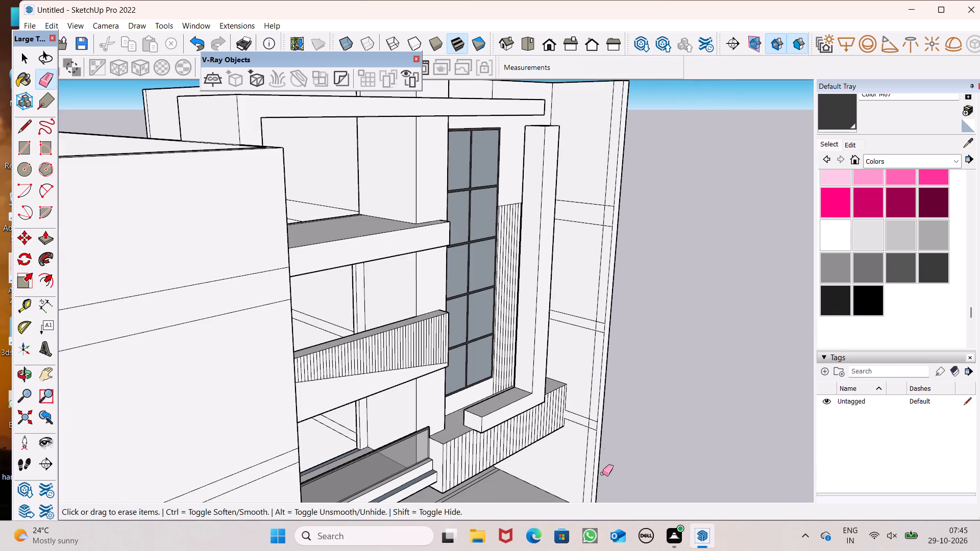
middle_drag(601, 472, 615, 423)
scroll(595, 405, up, 7)
scroll(572, 316, down, 4)
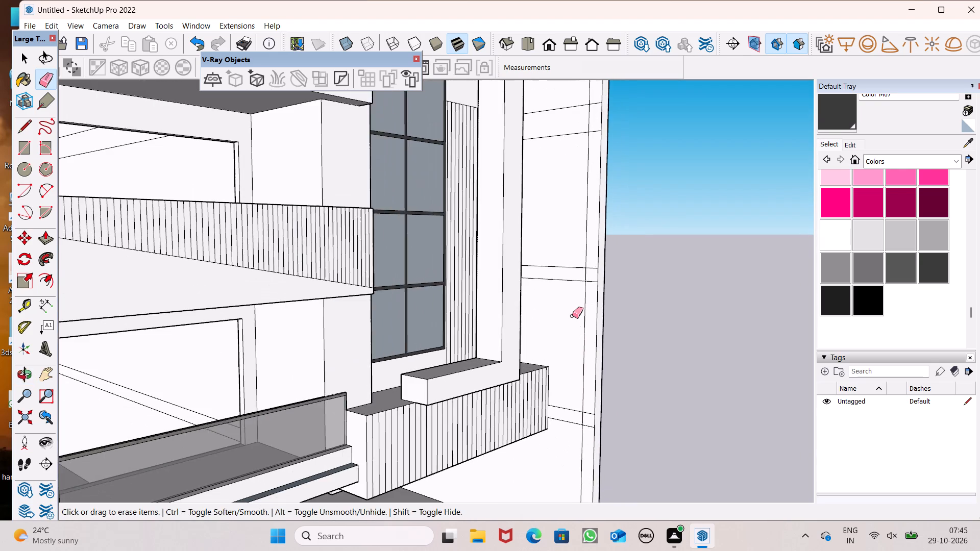
scroll(581, 448, up, 6)
scroll(570, 398, up, 5)
middle_drag(589, 407, 605, 406)
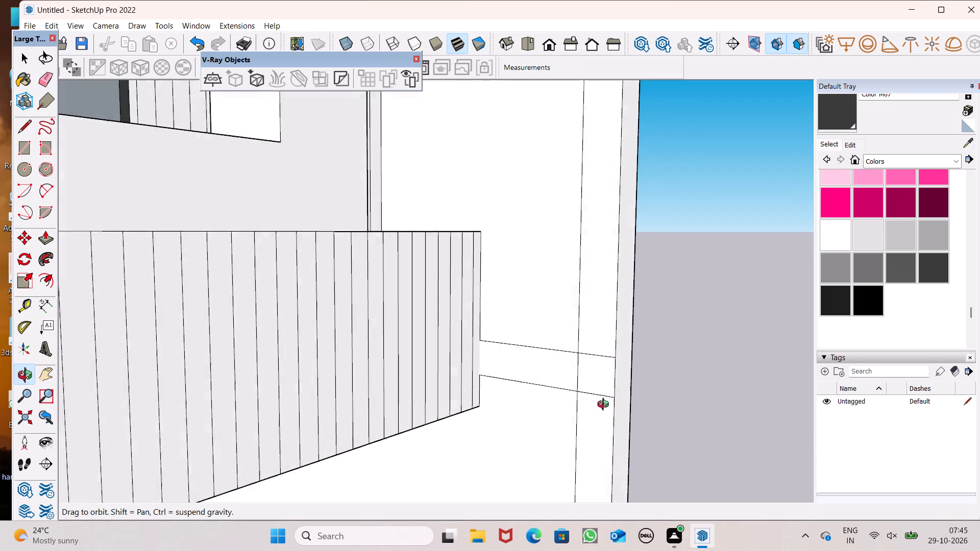
middle_drag(605, 406, 618, 386)
scroll(596, 391, up, 4)
drag(598, 339, 595, 329)
drag(512, 313, 516, 419)
Draw a 1' vertical line closing the gap in the end edge of the projecting lined band.
scroll(509, 341, down, 5)
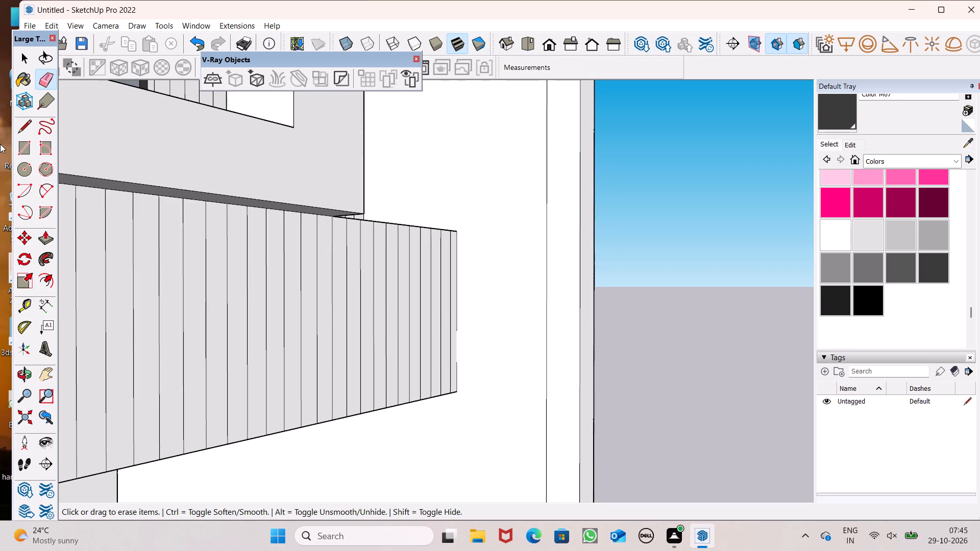
click(22, 118)
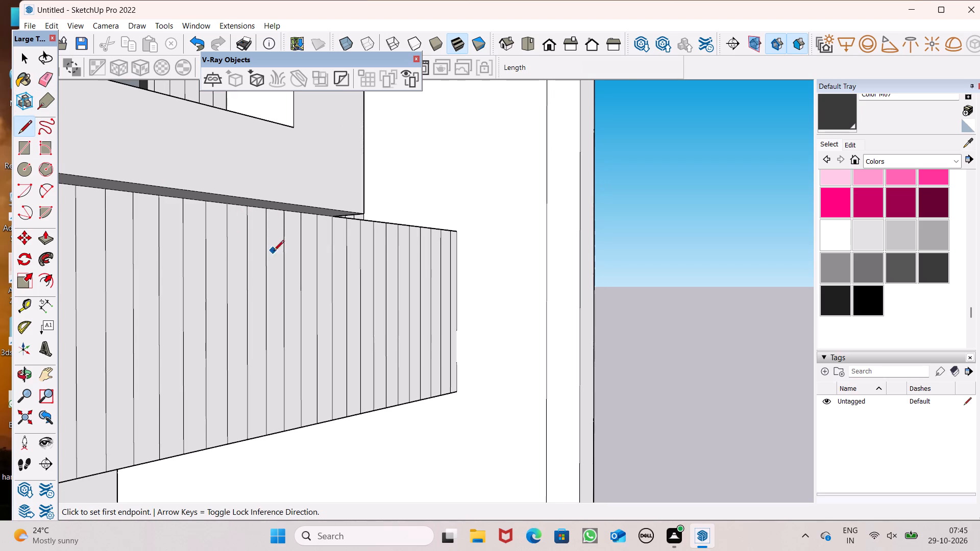
scroll(461, 355, up, 6)
click(453, 309)
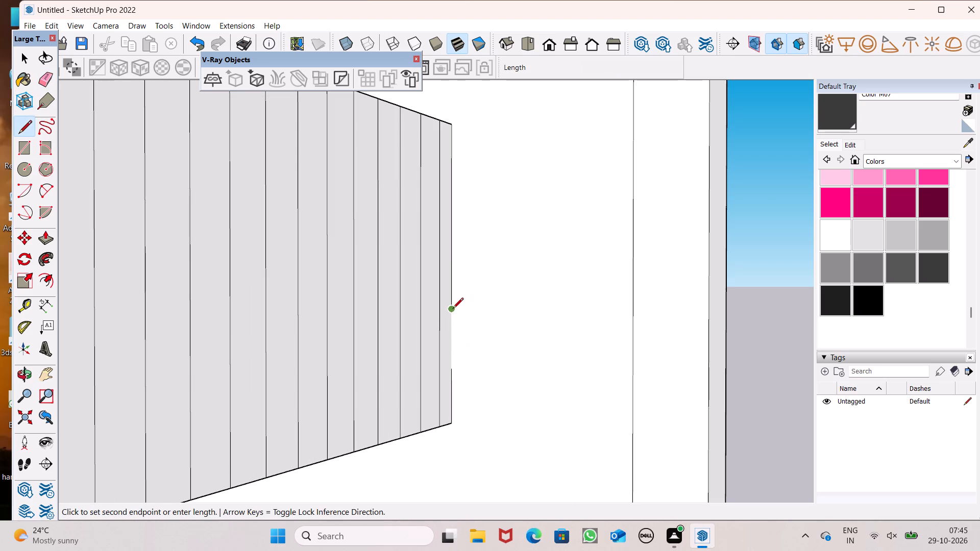
click(453, 367)
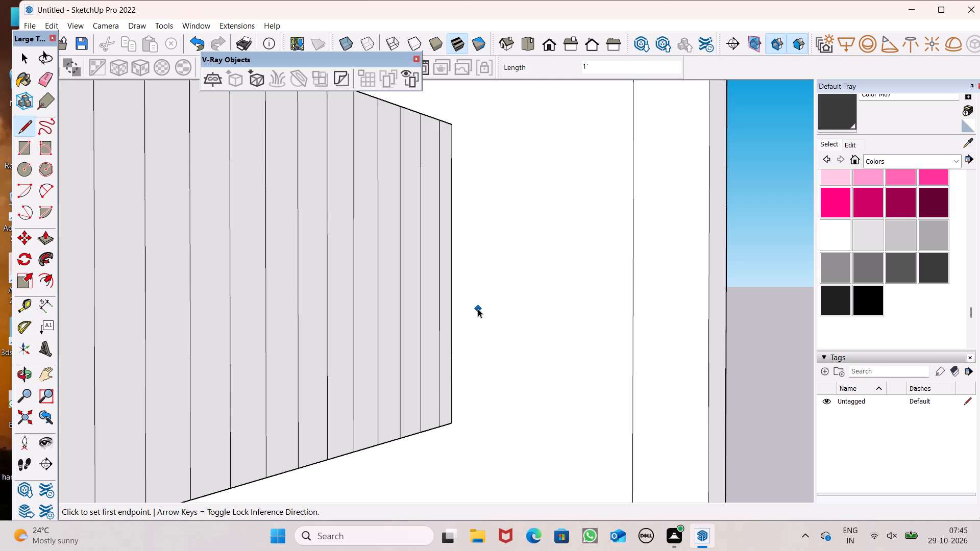
key(space)
Erase the two horizontal lines on the side wall's inner face, near the top of the lined recessed wall.
scroll(525, 428, down, 5)
scroll(533, 475, down, 11)
middle_drag(536, 460, 590, 522)
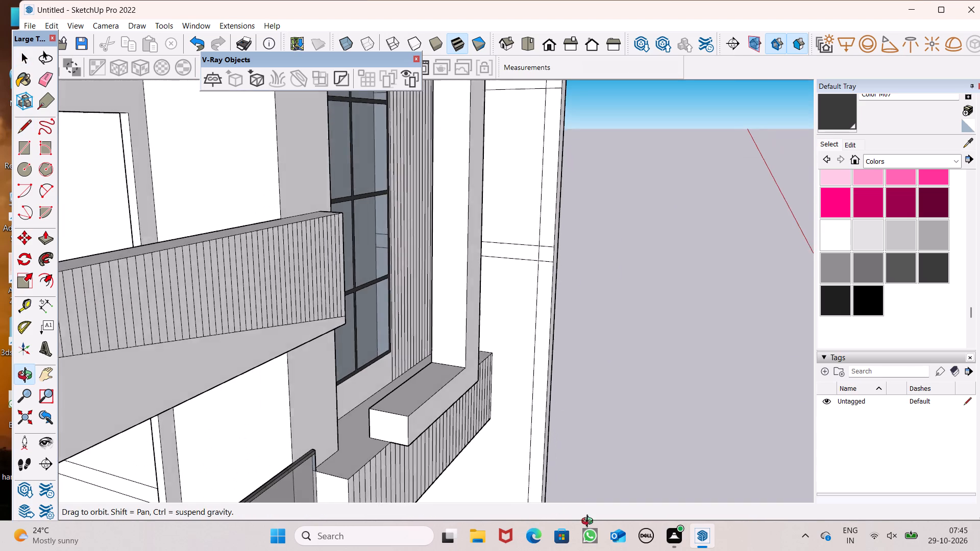
middle_drag(590, 522, 591, 522)
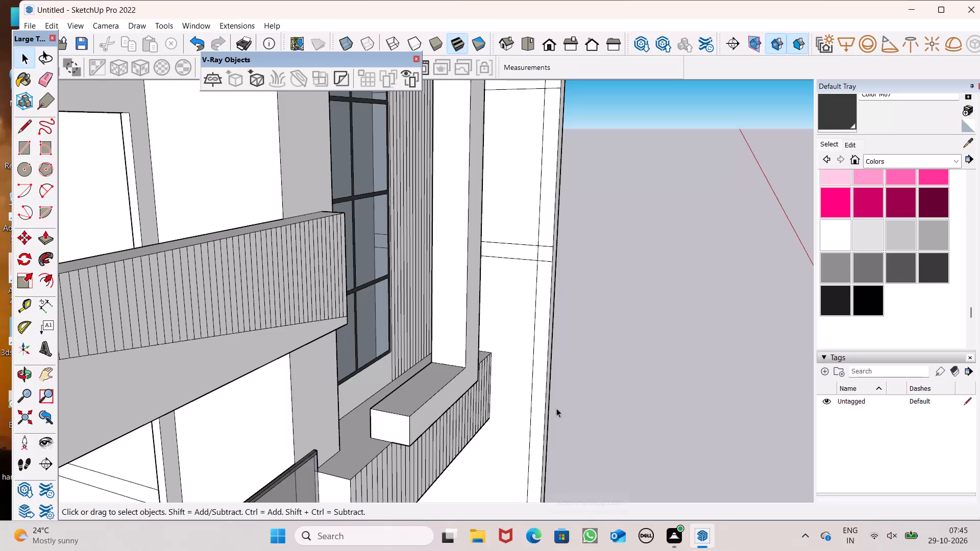
scroll(538, 371, down, 5)
middle_drag(535, 372, 545, 393)
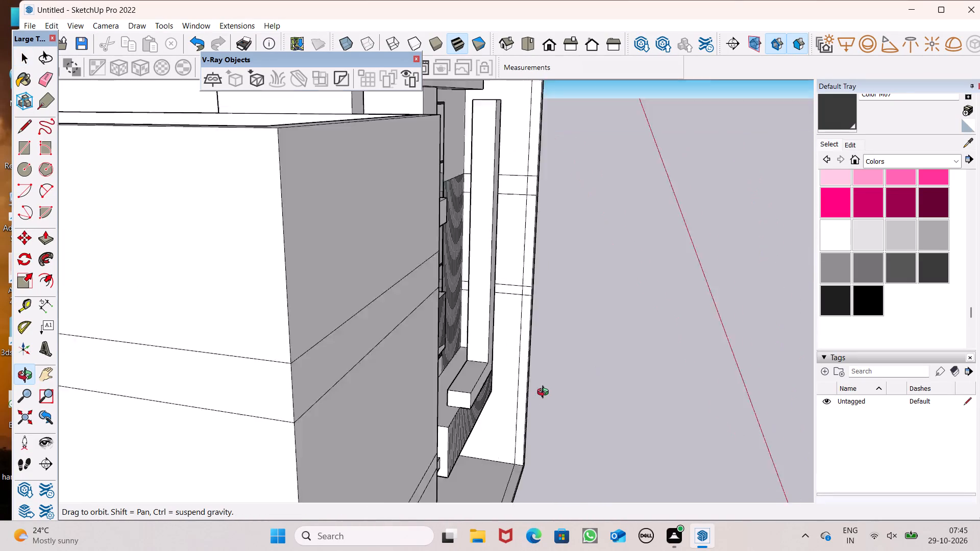
middle_drag(545, 393, 543, 395)
scroll(551, 386, up, 1)
scroll(581, 403, down, 6)
scroll(587, 243, up, 4)
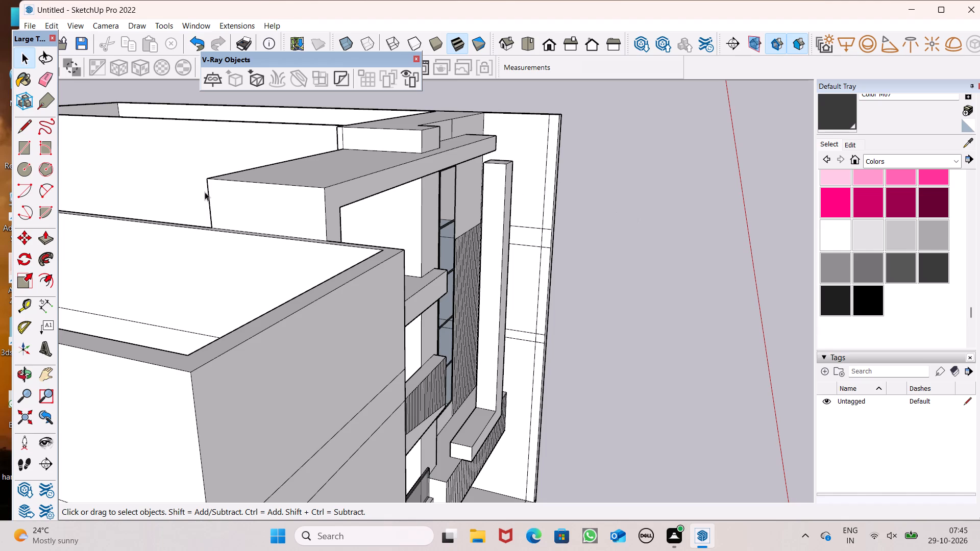
click(53, 84)
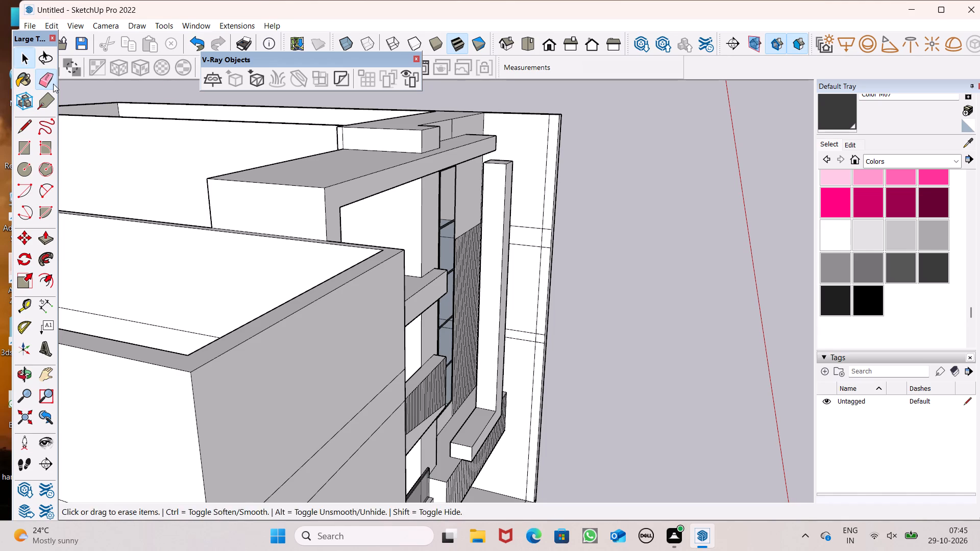
scroll(572, 254, up, 6)
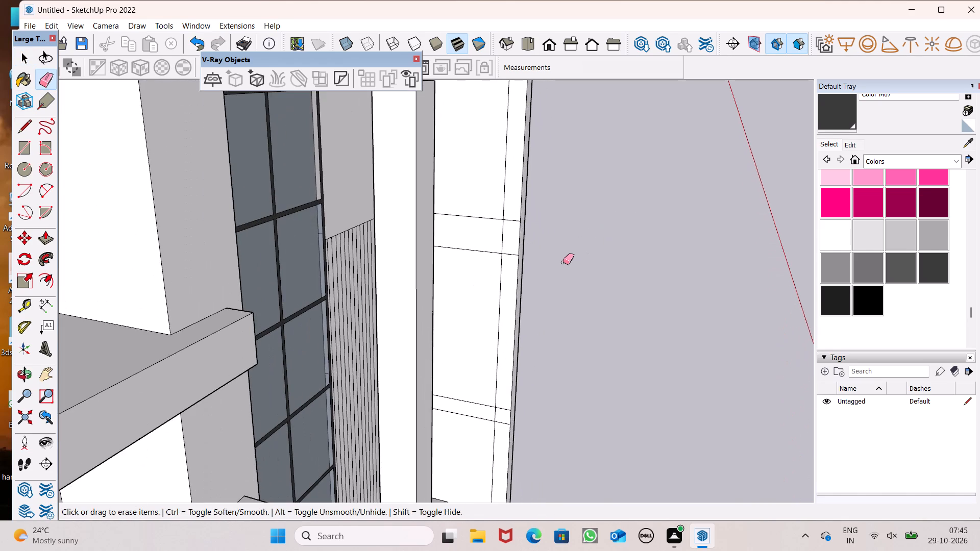
middle_drag(562, 262, 498, 290)
scroll(601, 246, up, 1)
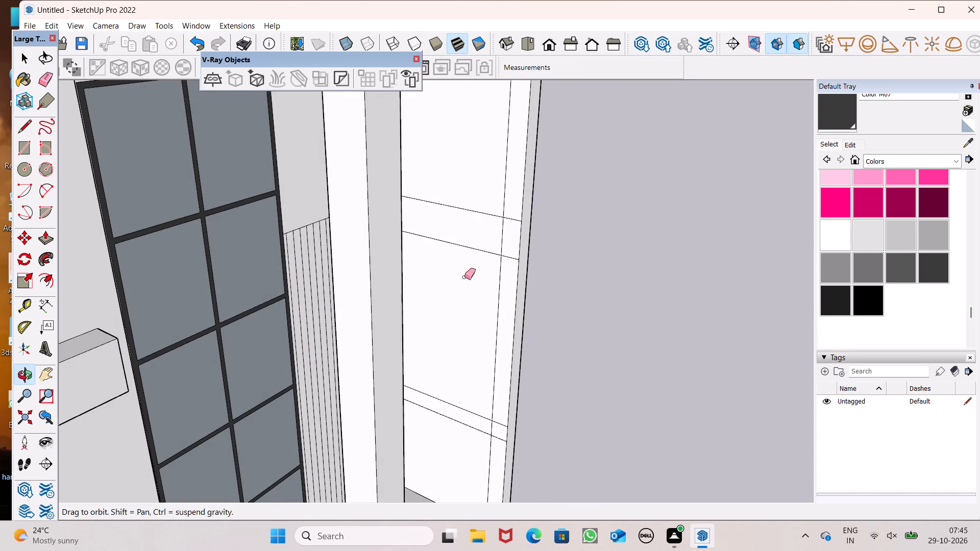
scroll(476, 234, up, 4)
drag(445, 205, 435, 247)
click(442, 202)
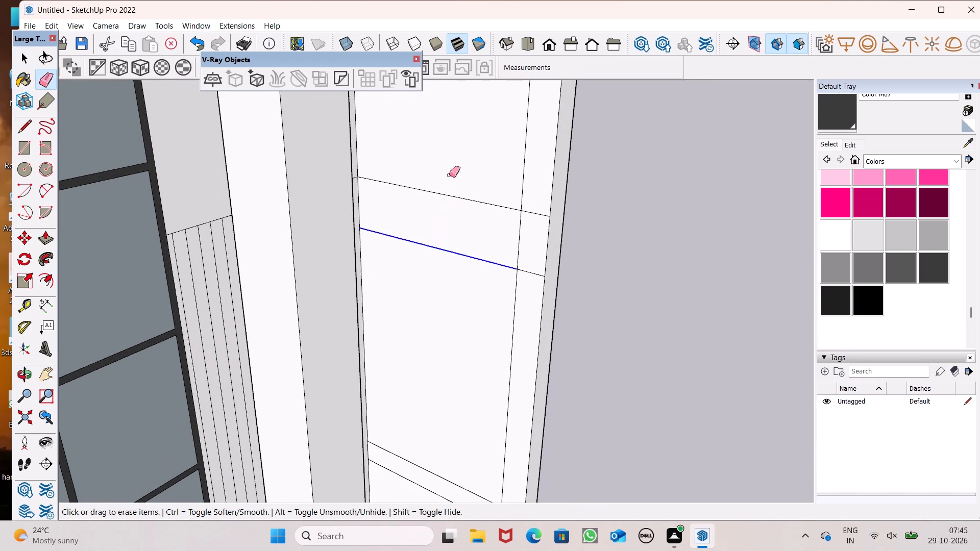
drag(452, 180, 449, 219)
Erase the two short horizontal segments left at that height on the narrow strip along the side wall's front edge.
middle_drag(464, 217, 511, 208)
scroll(464, 218, up, 1)
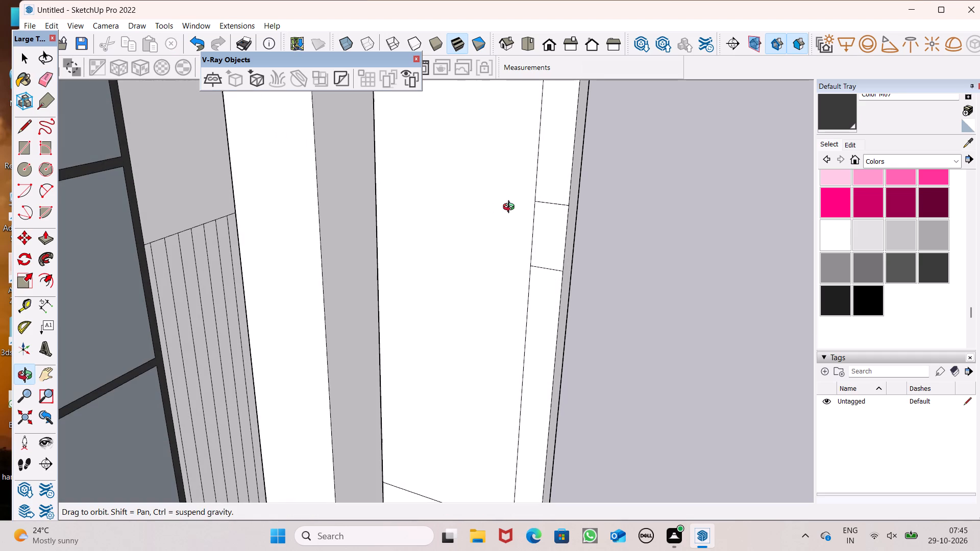
middle_drag(511, 208, 514, 208)
middle_click(514, 208)
middle_drag(517, 208, 521, 208)
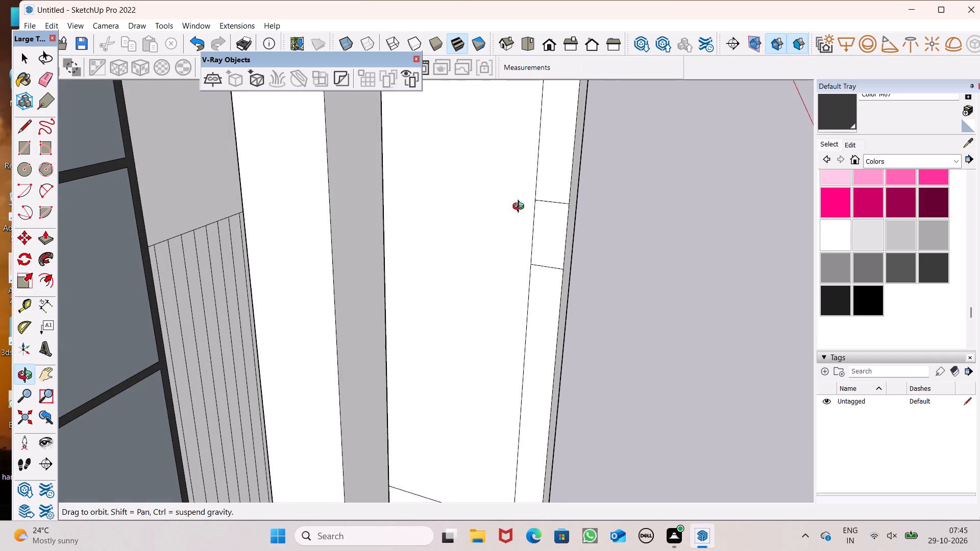
middle_drag(521, 208, 538, 199)
scroll(553, 205, up, 4)
drag(555, 191, 555, 191)
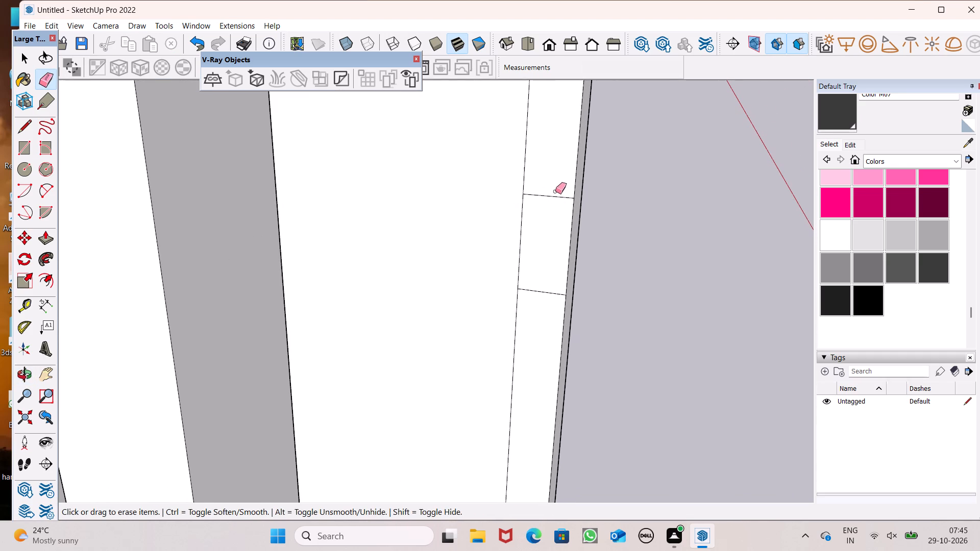
drag(555, 191, 549, 229)
drag(529, 285, 533, 292)
scroll(499, 246, down, 5)
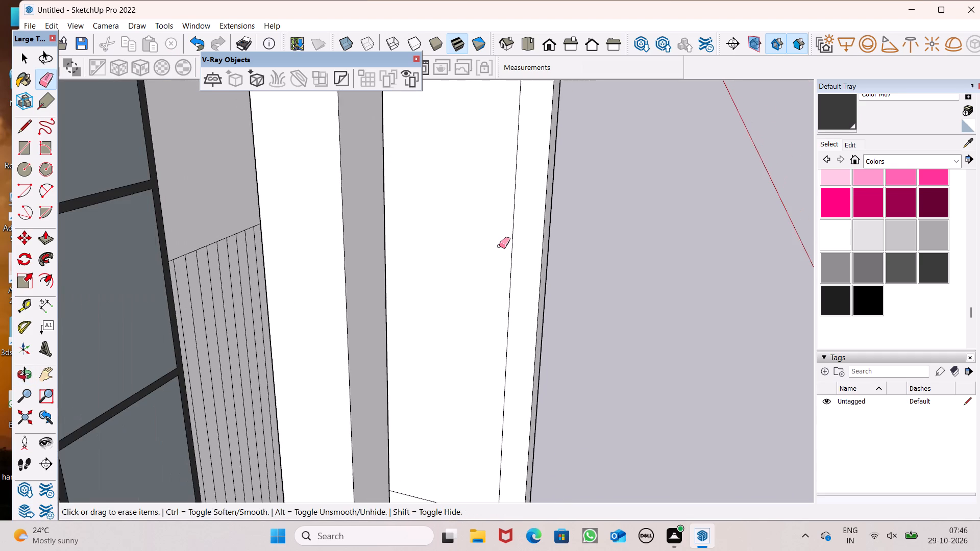
Erase the lower pair of horizontal lines on the side wall's inner face, behind the tall vertical frame member.
scroll(496, 227, down, 1)
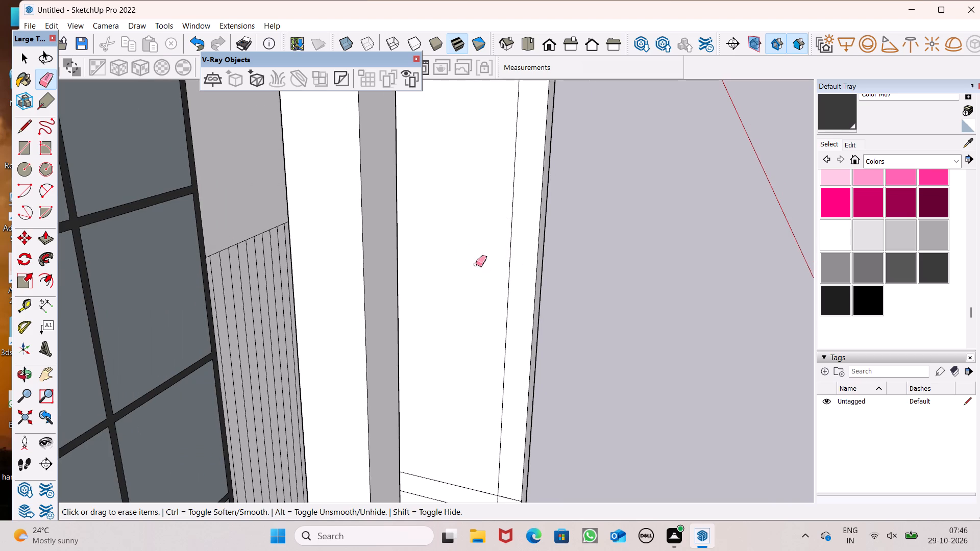
scroll(434, 260, down, 8)
middle_drag(446, 270, 458, 280)
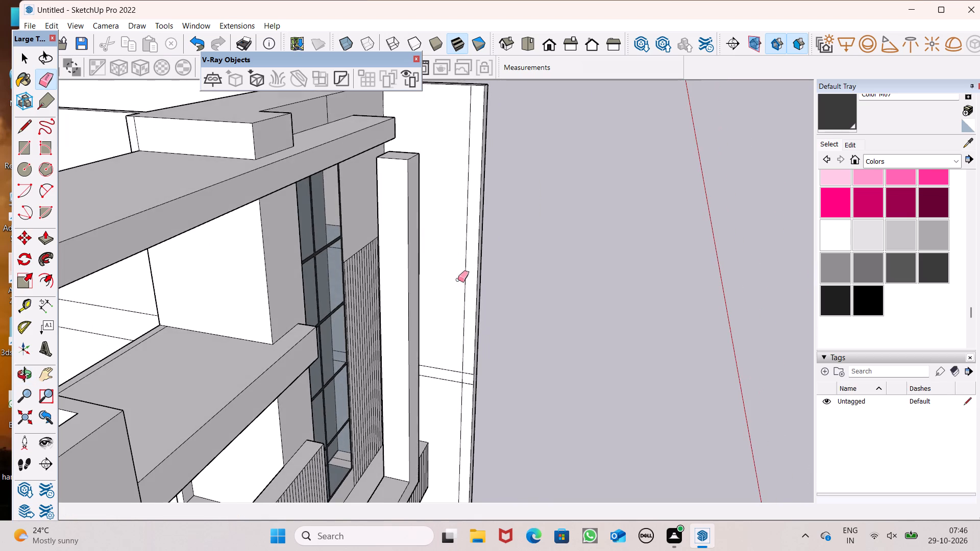
scroll(461, 309, up, 5)
scroll(445, 320, down, 5)
middle_drag(458, 392, 487, 354)
scroll(458, 392, up, 1)
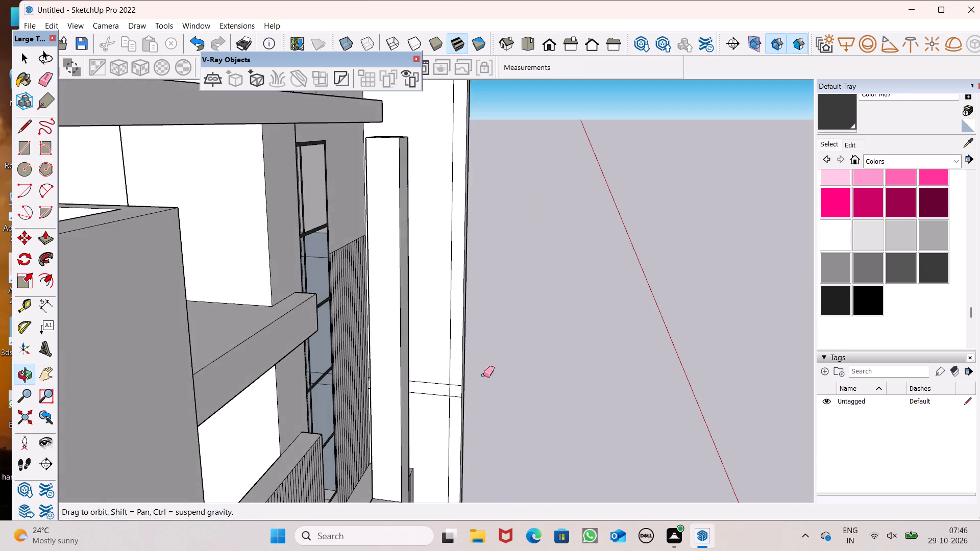
scroll(465, 381, up, 7)
scroll(396, 425, up, 6)
drag(411, 343, 412, 403)
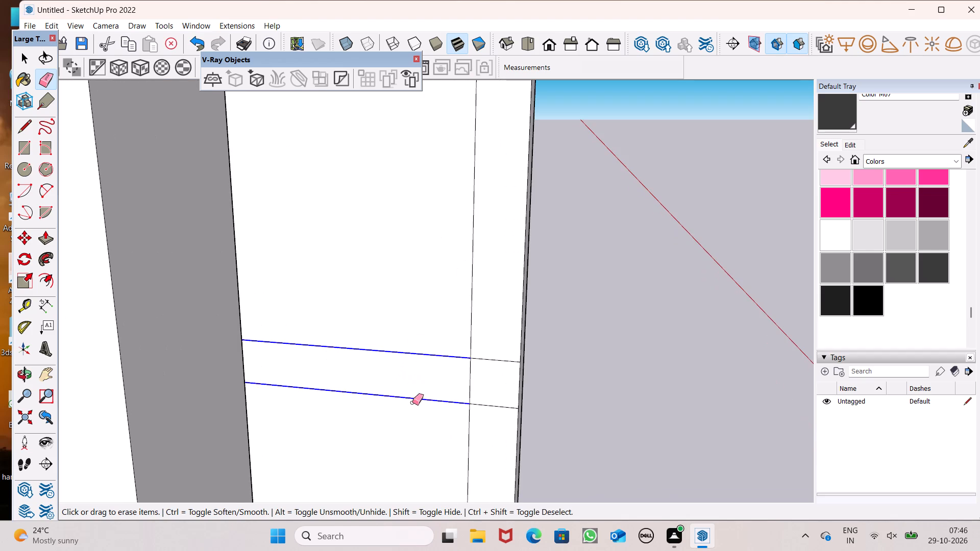
drag(412, 403, 412, 410)
Erase the two short horizontal segments of the lower pair on the narrow strip along the side wall's front edge.
scroll(466, 419, up, 5)
drag(499, 395, 499, 389)
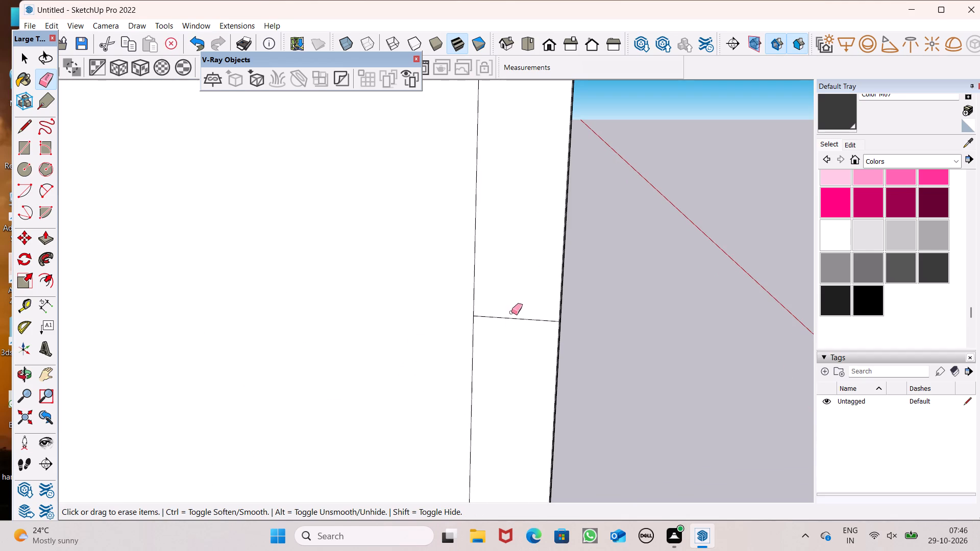
drag(511, 312, 509, 325)
Examine the whole building from the front, from above and from the side wall's outer face for leftover lines.
scroll(509, 322, down, 14)
scroll(473, 300, down, 11)
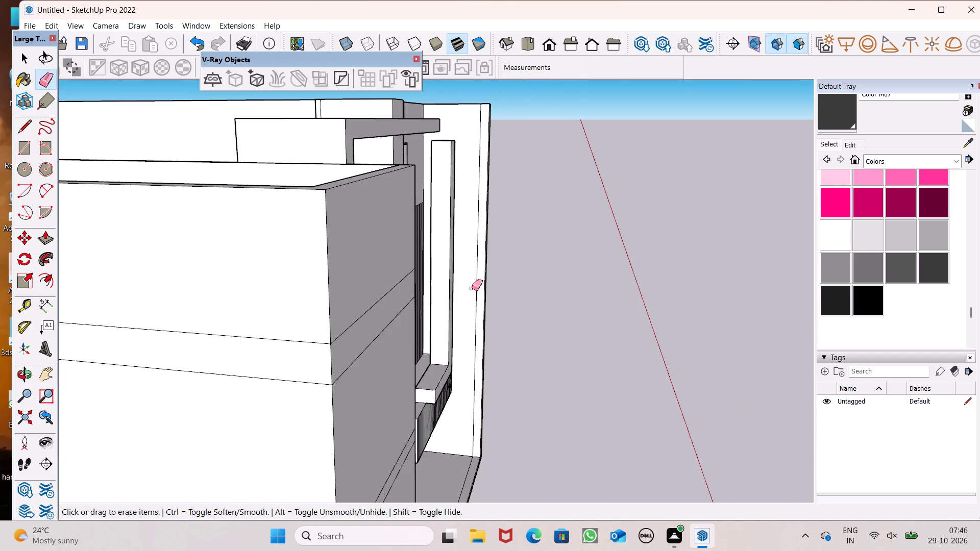
middle_drag(512, 336, 197, 379)
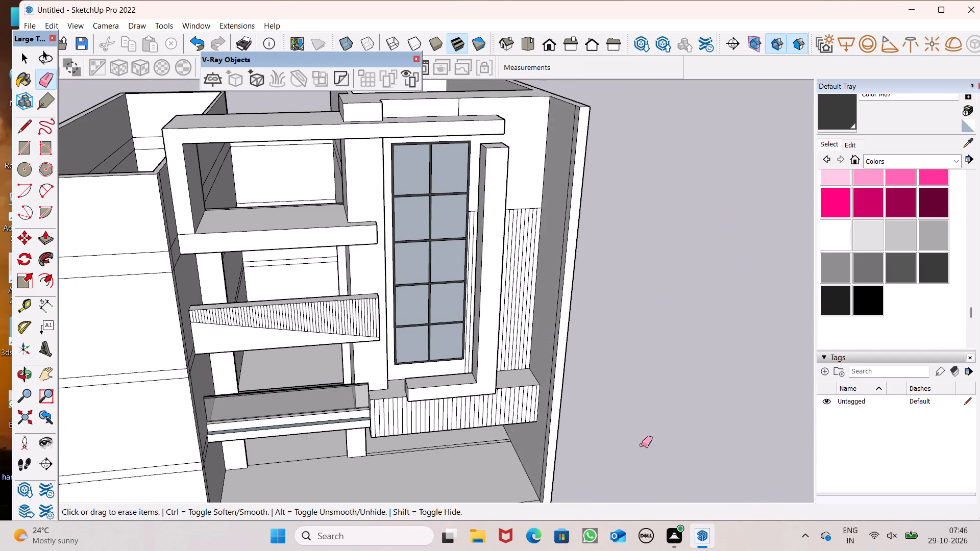
scroll(630, 332, down, 2)
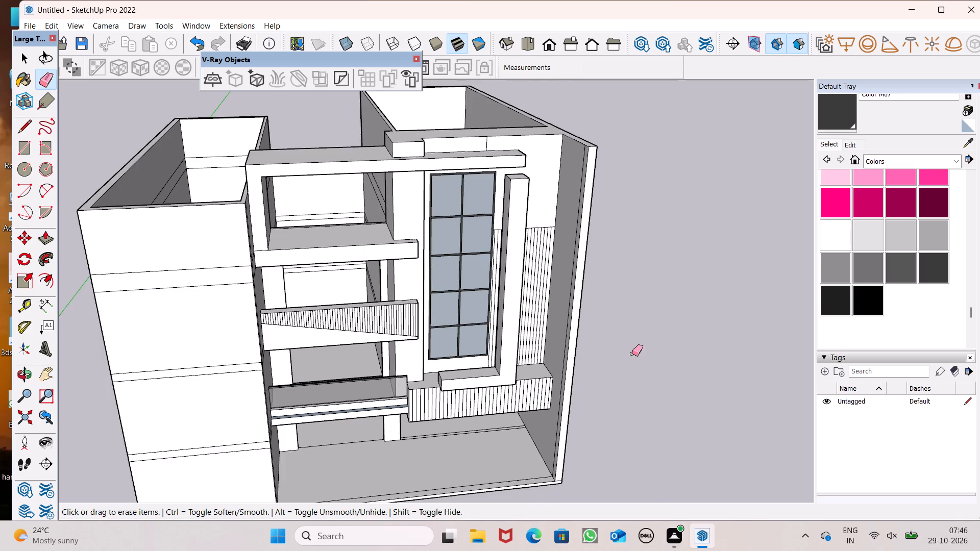
middle_drag(625, 357, 565, 247)
scroll(615, 363, up, 1)
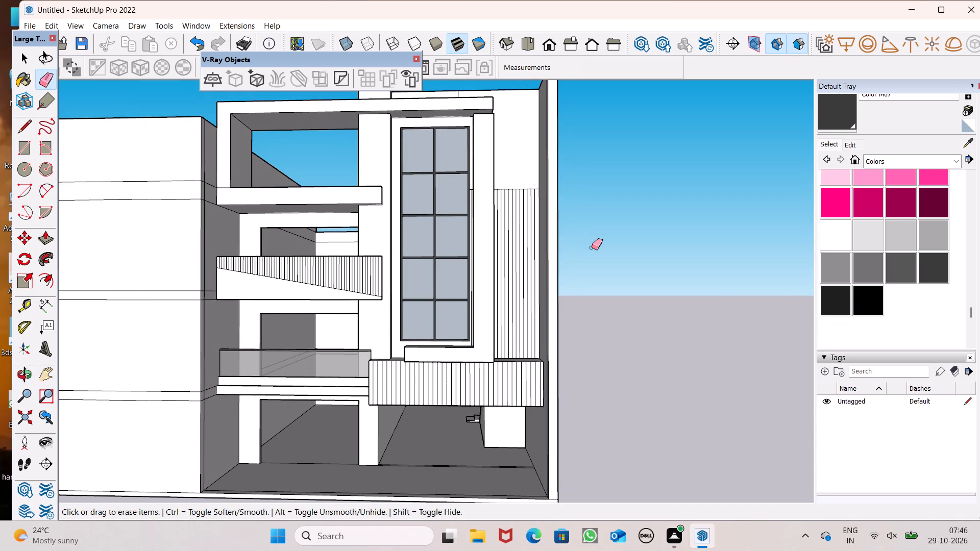
scroll(598, 255, down, 5)
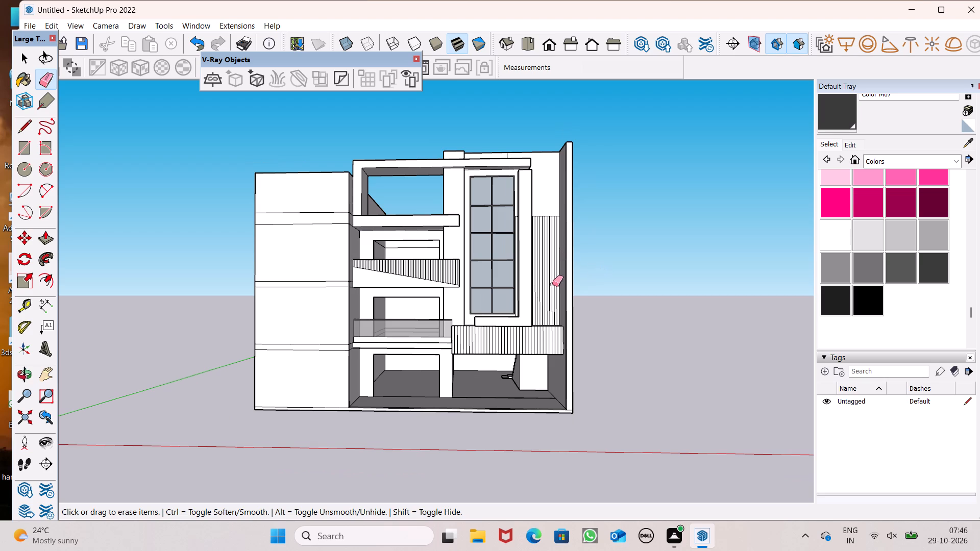
scroll(552, 288, down, 2)
middle_drag(599, 339, 630, 341)
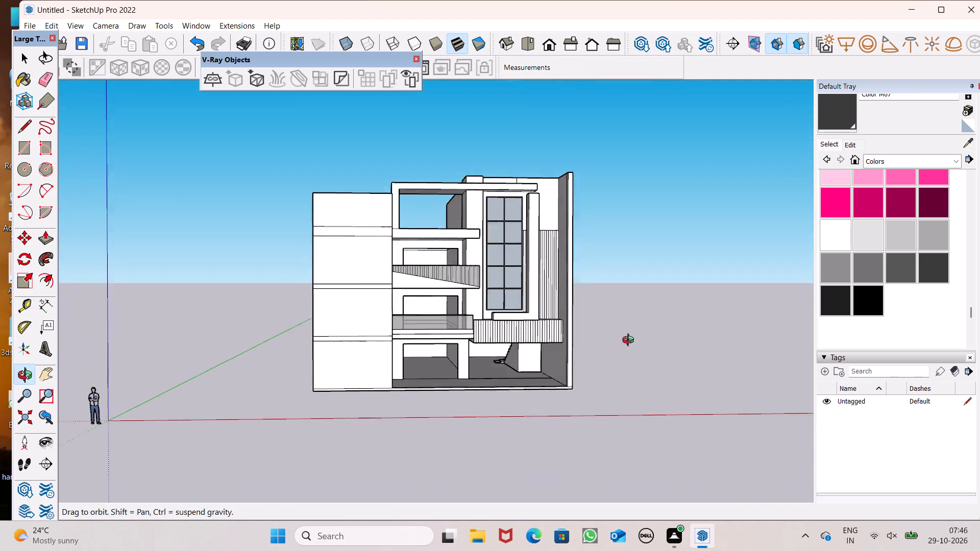
middle_drag(630, 341, 675, 512)
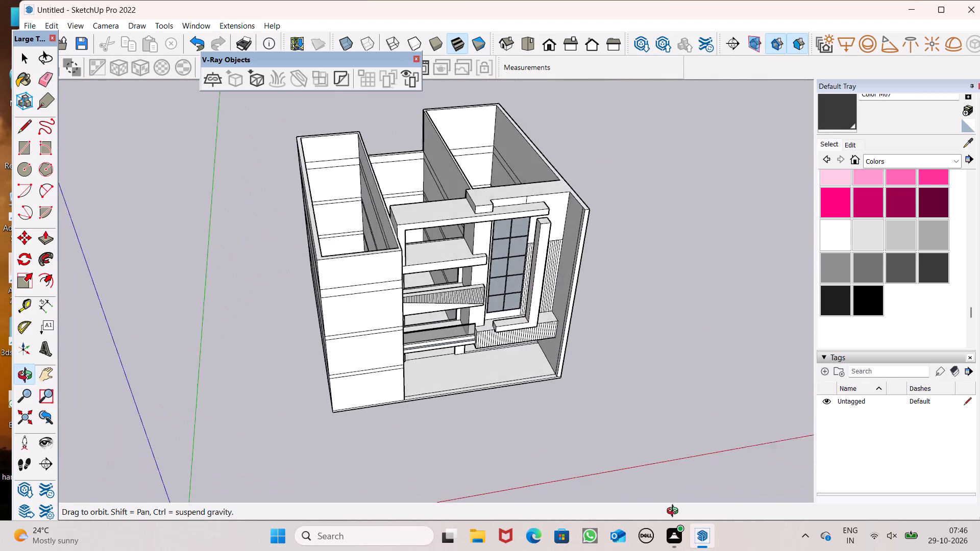
middle_drag(675, 512, 694, 525)
scroll(694, 525, up, 1)
middle_drag(639, 429, 418, 360)
scroll(633, 410, up, 1)
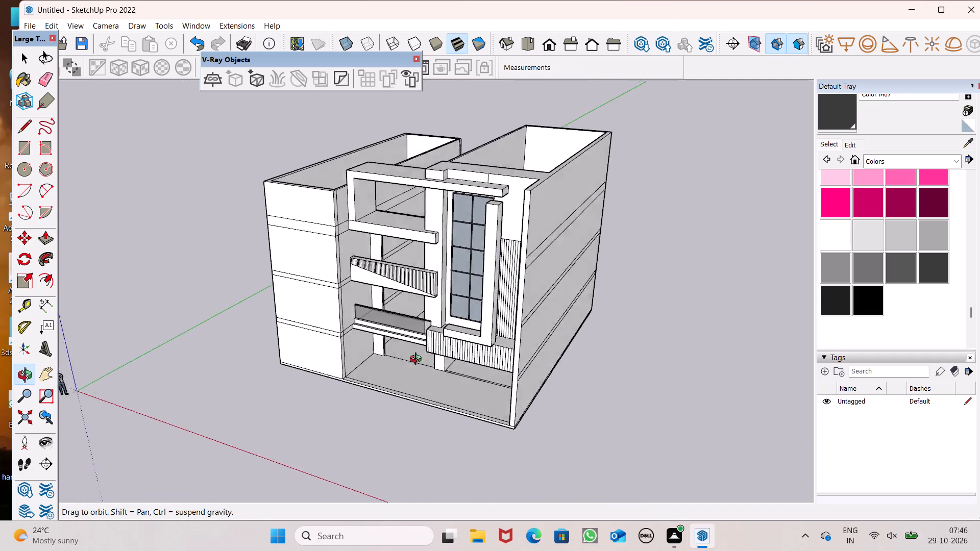
middle_drag(418, 360, 378, 326)
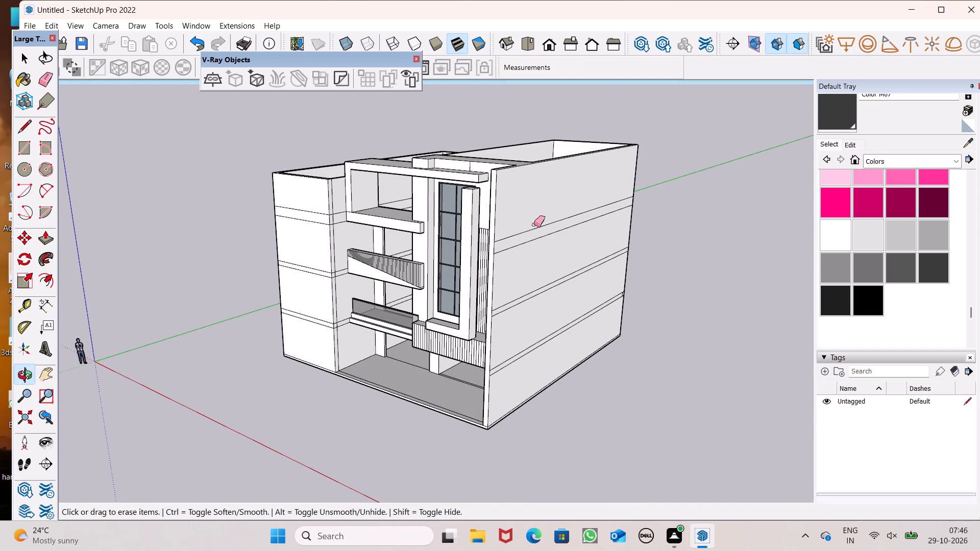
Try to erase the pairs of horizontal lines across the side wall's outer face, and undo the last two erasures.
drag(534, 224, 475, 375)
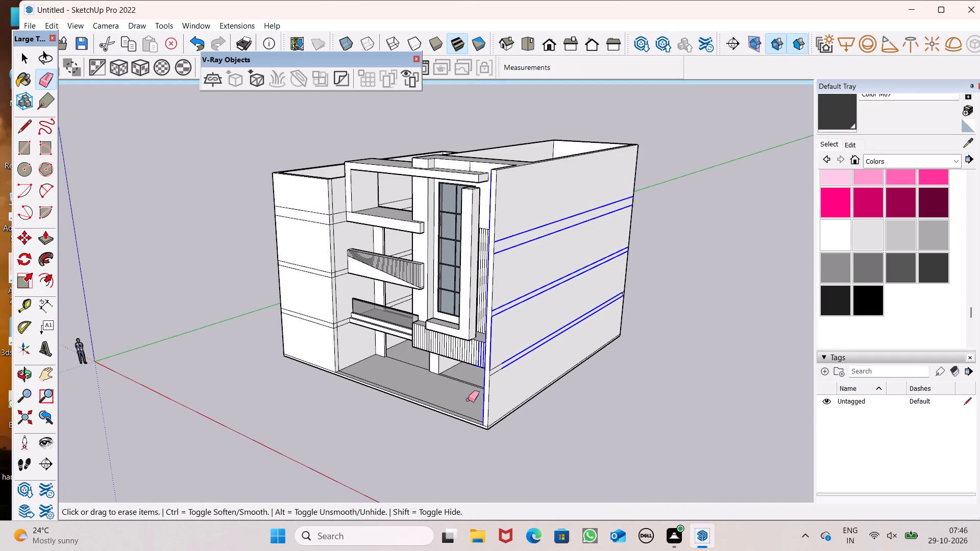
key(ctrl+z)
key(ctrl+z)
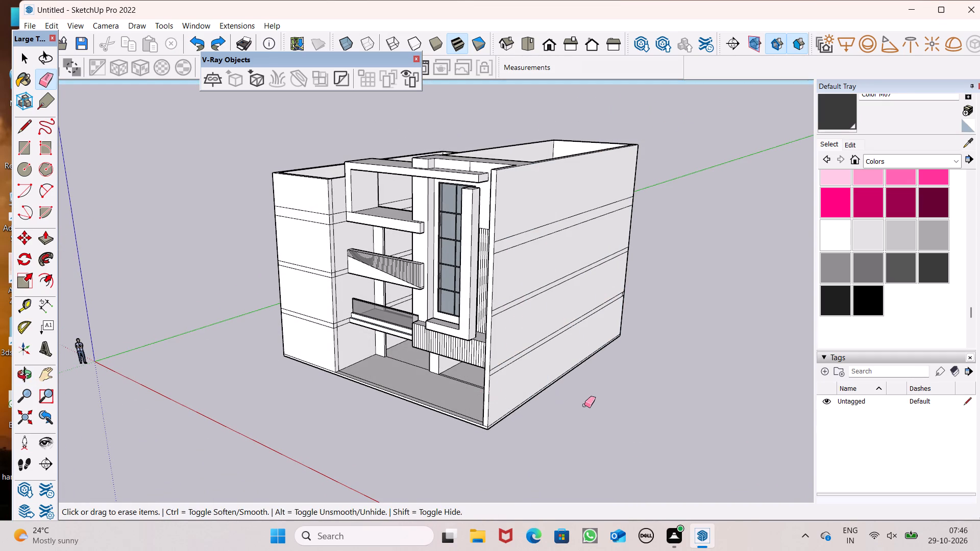
Erase the leftover short segment crossing the narrow strip along the side wall's front edge, level with the tall window.
key(space)
middle_drag(577, 396, 827, 357)
scroll(827, 357, up, 1)
scroll(611, 314, up, 7)
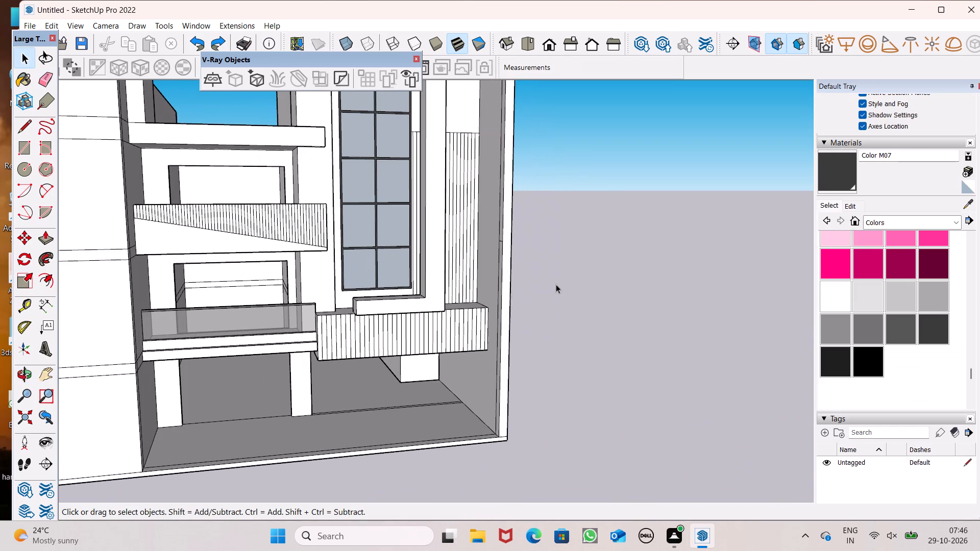
middle_drag(597, 282, 705, 437)
scroll(666, 381, down, 5)
middle_drag(646, 353, 645, 293)
scroll(646, 295, up, 1)
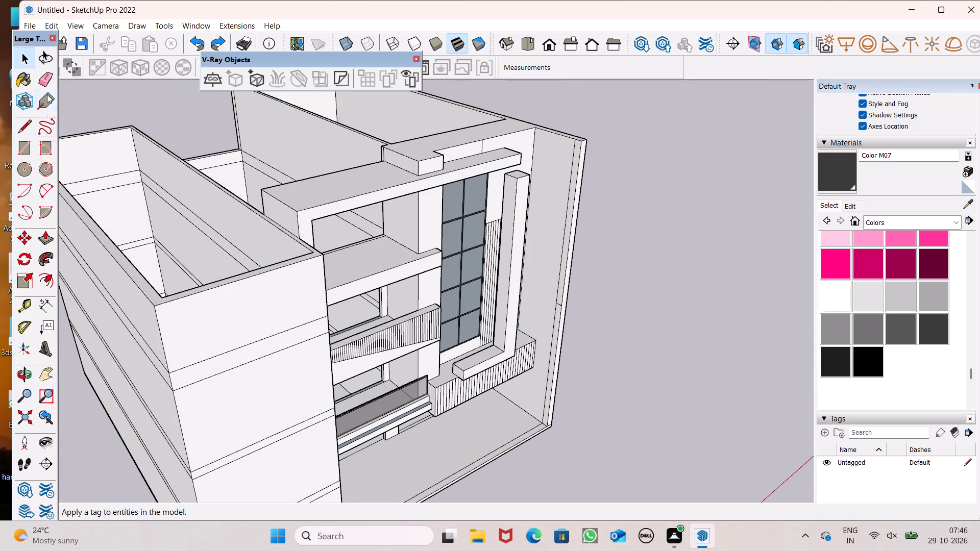
click(46, 80)
scroll(498, 293, up, 7)
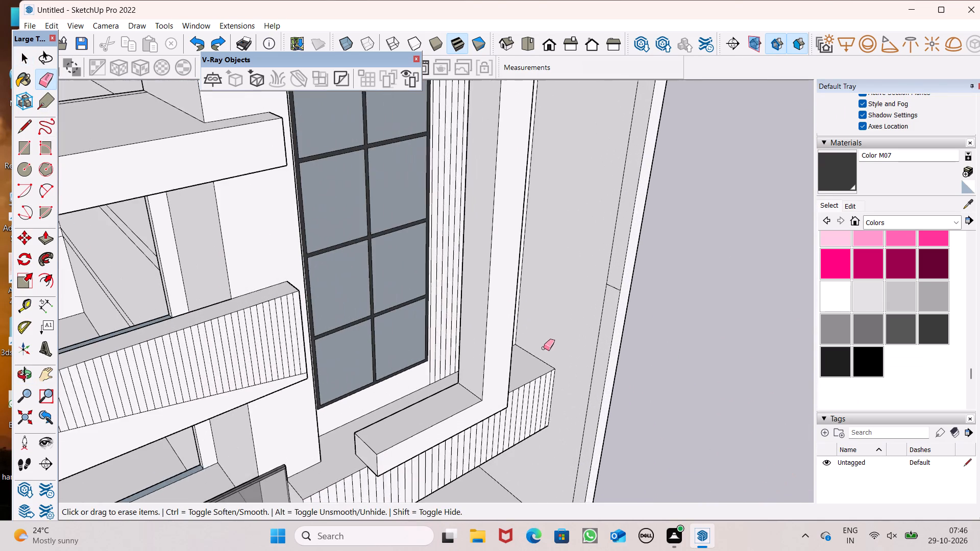
scroll(544, 348, up, 1)
scroll(565, 289, up, 8)
drag(676, 268, 674, 299)
scroll(648, 202, down, 3)
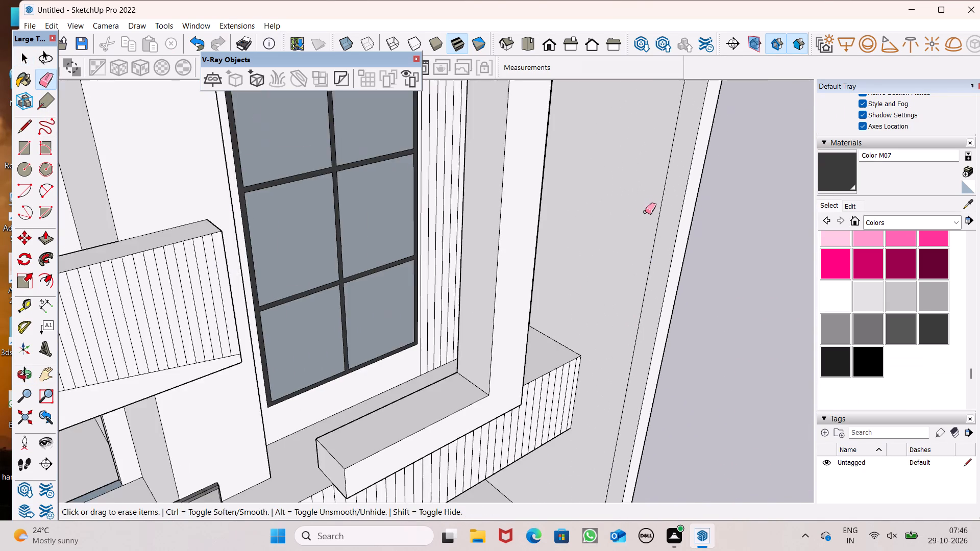
Examine the building from the front, from above and from the plain block's outer side.
scroll(645, 212, down, 11)
middle_drag(623, 288, 425, 263)
scroll(386, 330, down, 5)
scroll(471, 338, down, 6)
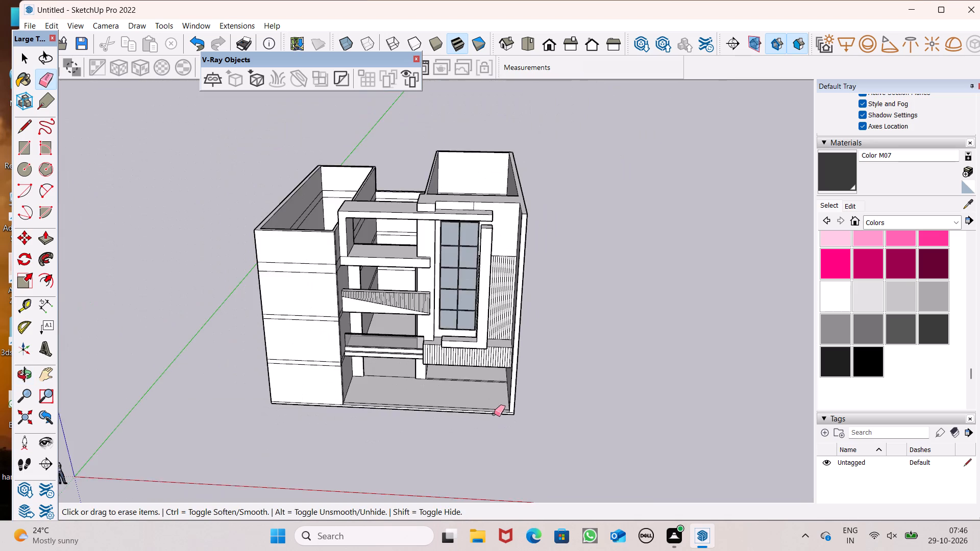
middle_drag(492, 414, 484, 278)
scroll(565, 305, down, 3)
key(space)
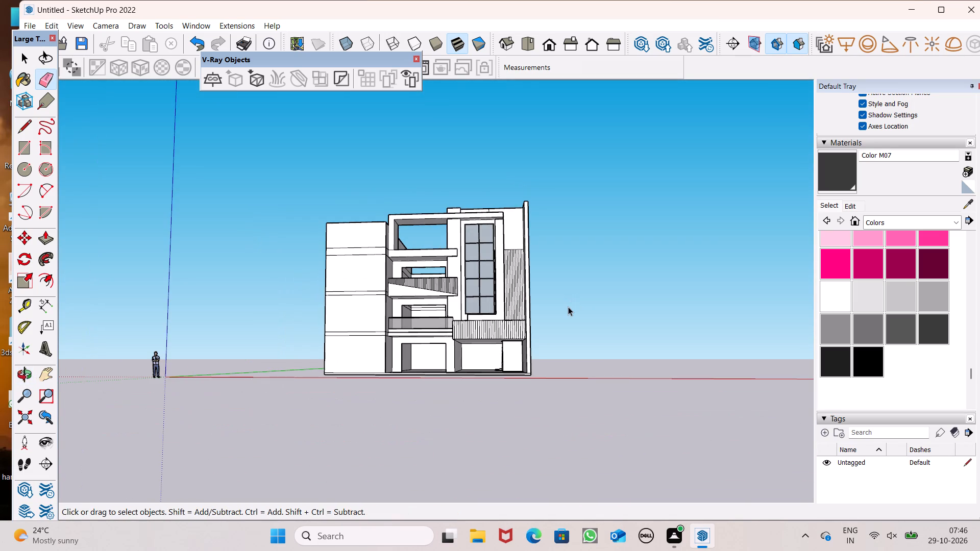
key(space)
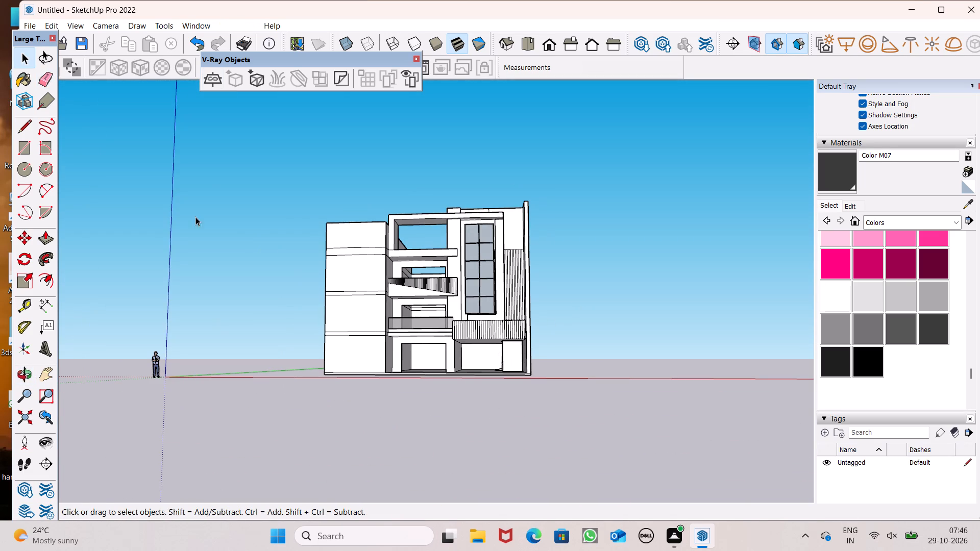
scroll(568, 199, down, 2)
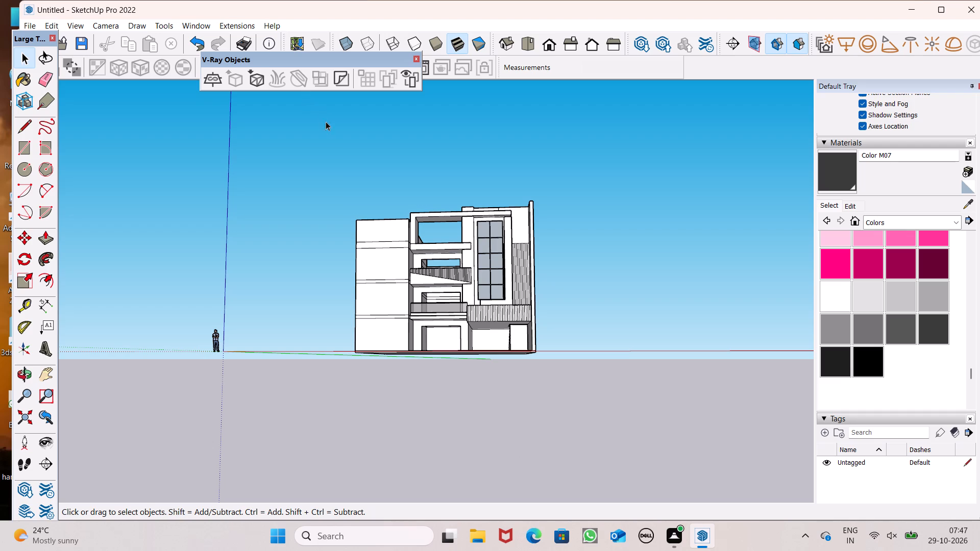
middle_drag(328, 138, 320, 423)
middle_drag(303, 426, 382, 170)
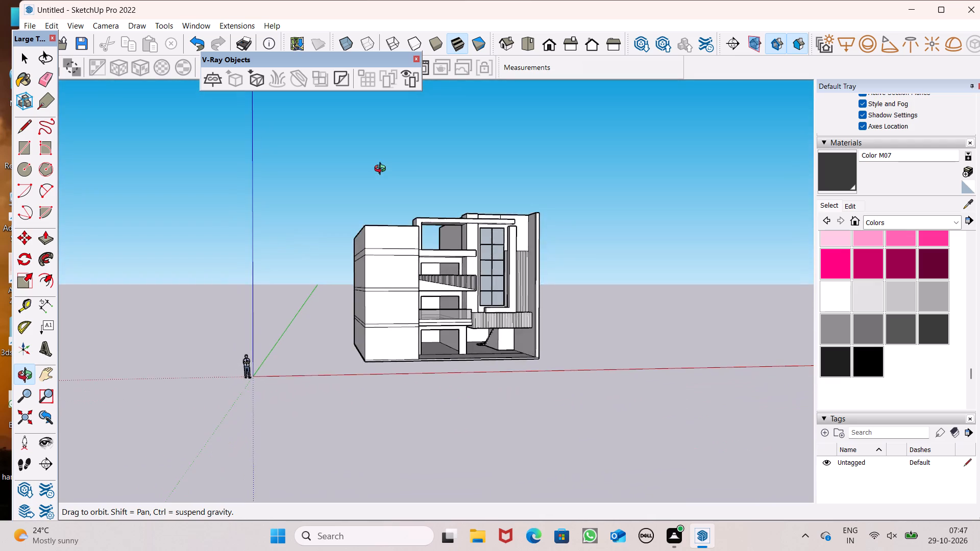
middle_drag(382, 170, 704, 318)
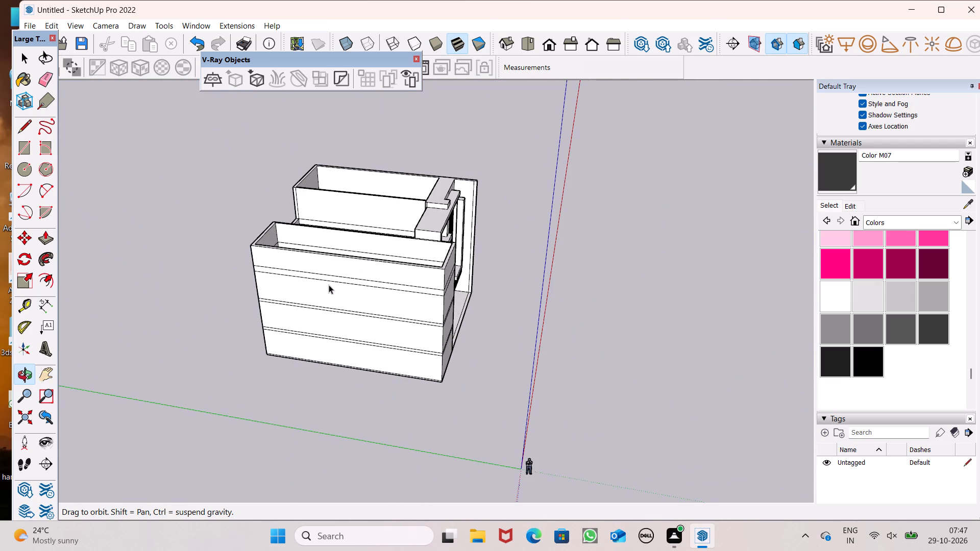
scroll(395, 370, down, 1)
middle_drag(452, 377, 282, 315)
scroll(282, 315, up, 1)
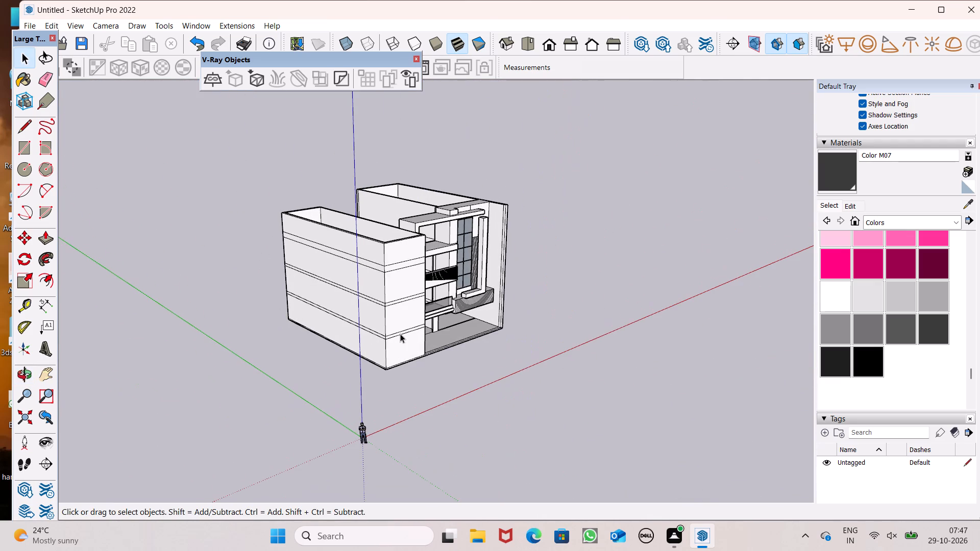
scroll(363, 381, down, 2)
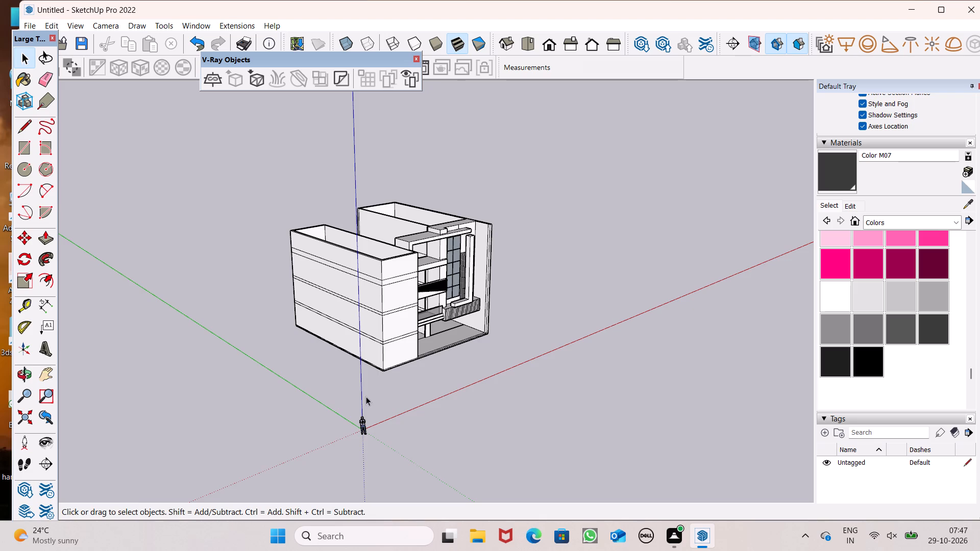
middle_drag(363, 395, 218, 327)
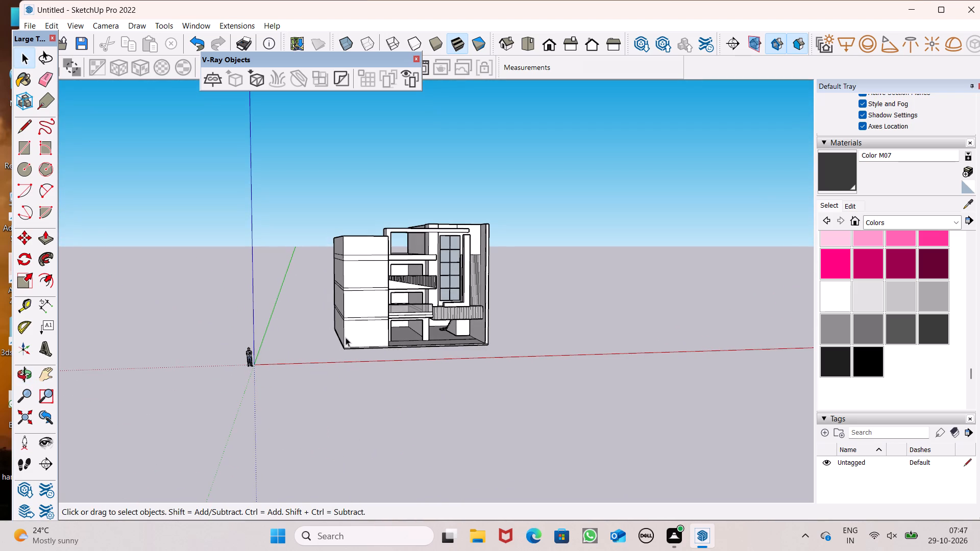
scroll(381, 255, down, 3)
Fill a floor inside the plain block beside the balconies by tracing the lowest line pair's upper line, and push/pull it 6".
middle_drag(381, 255, 467, 529)
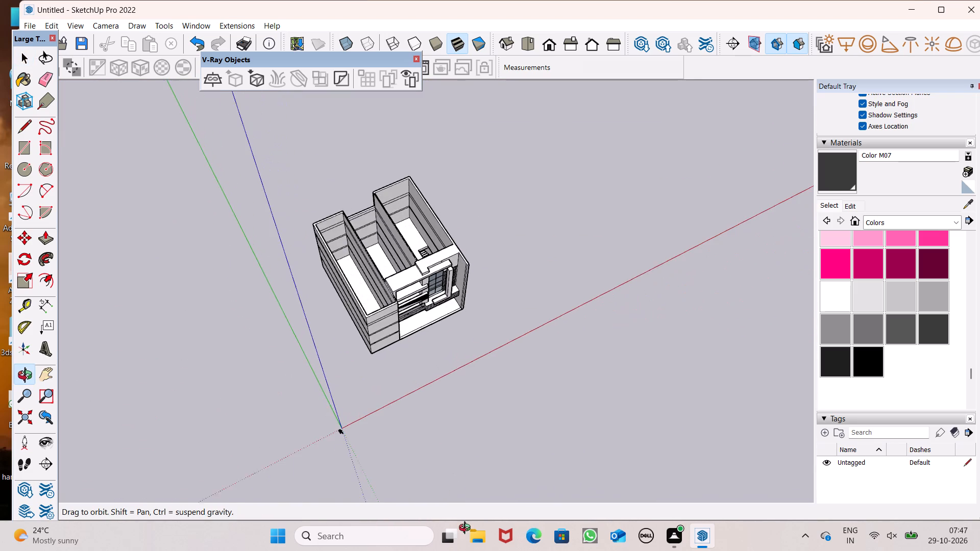
middle_drag(467, 529, 469, 524)
scroll(352, 223, up, 14)
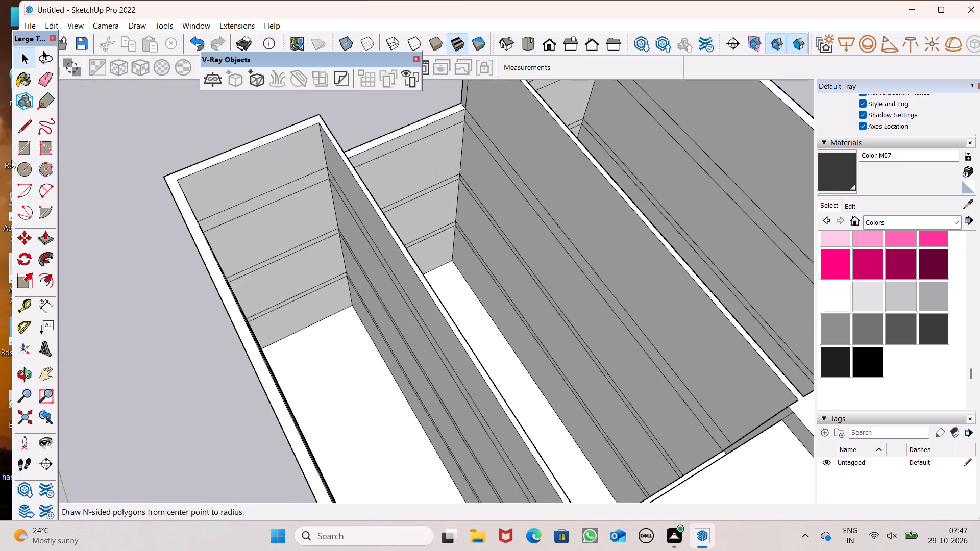
click(25, 119)
scroll(241, 198, up, 5)
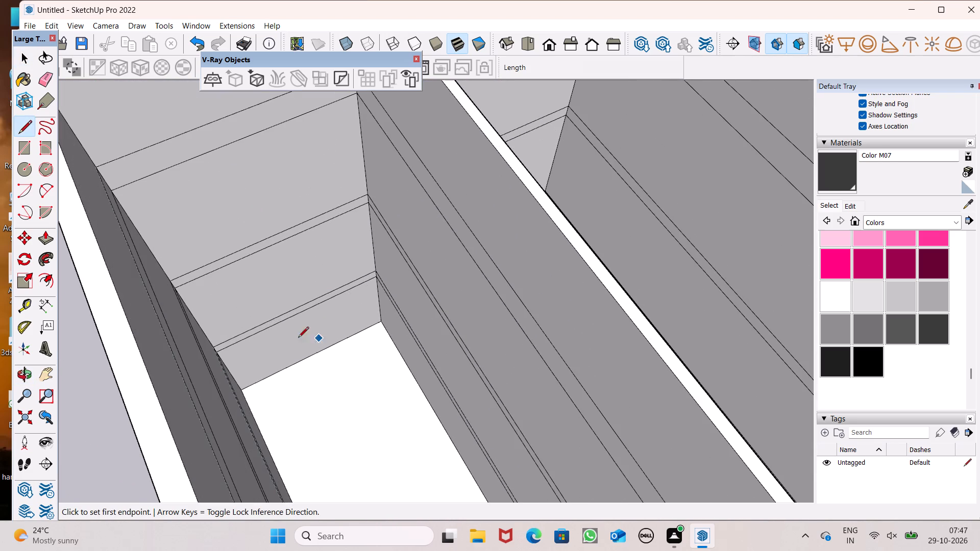
click(262, 324)
click(272, 320)
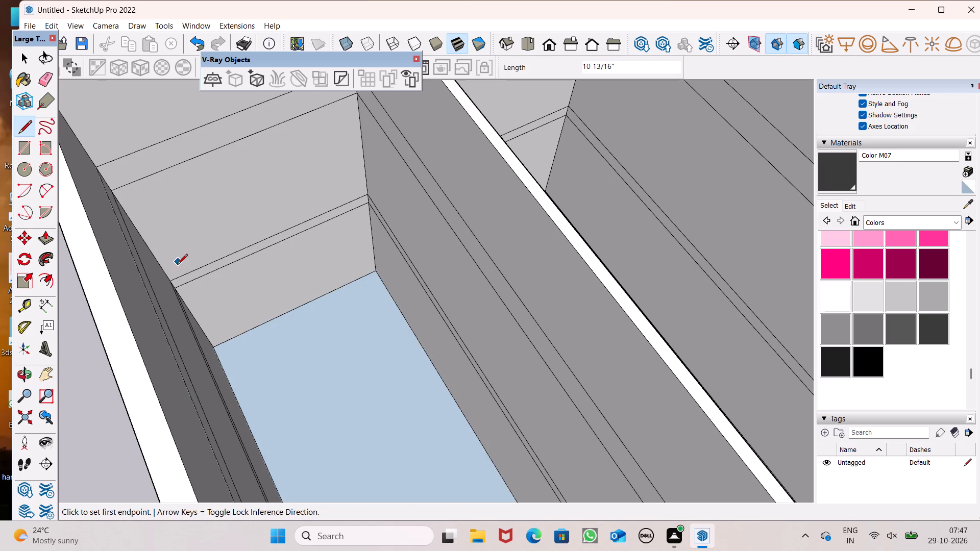
key(space)
click(32, 221)
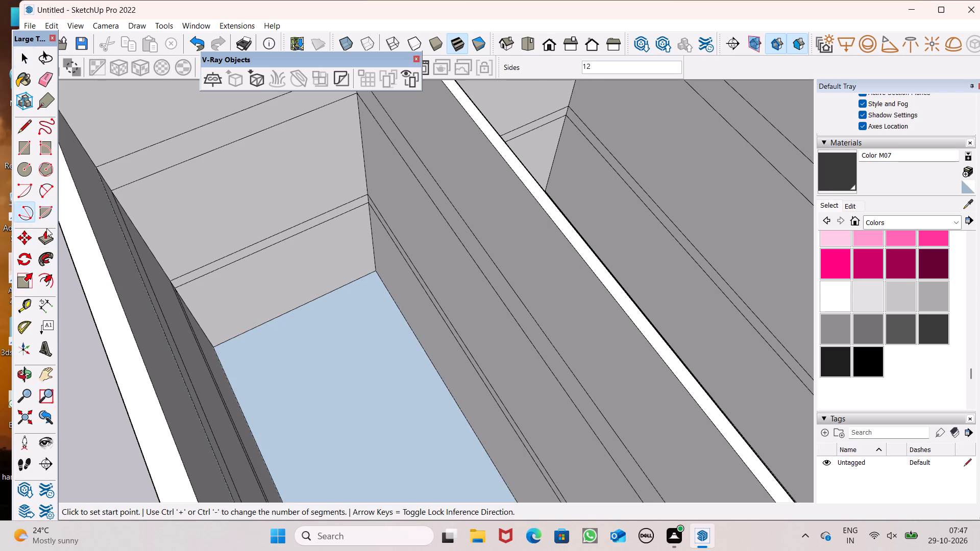
click(47, 237)
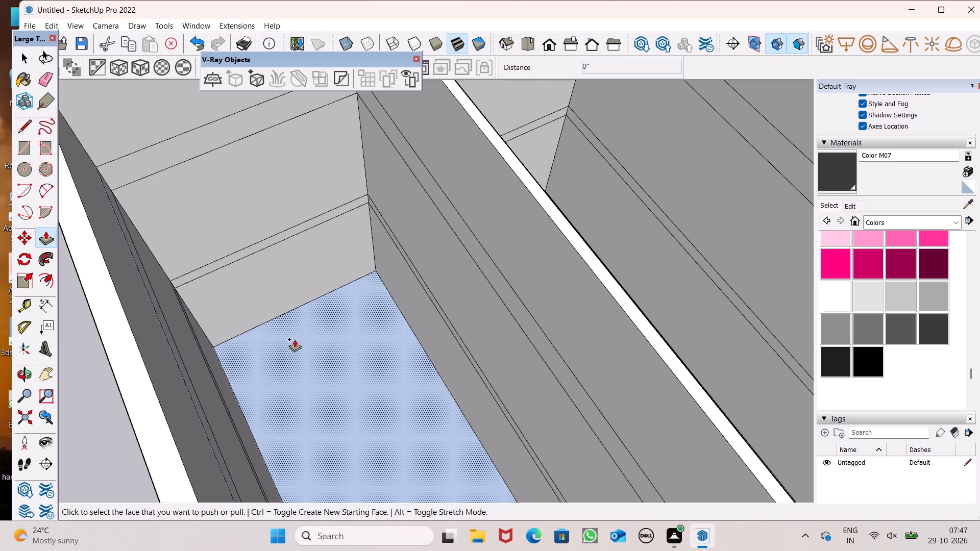
click(295, 339)
key(6)
key(shift+quotedbl)
key(Return)
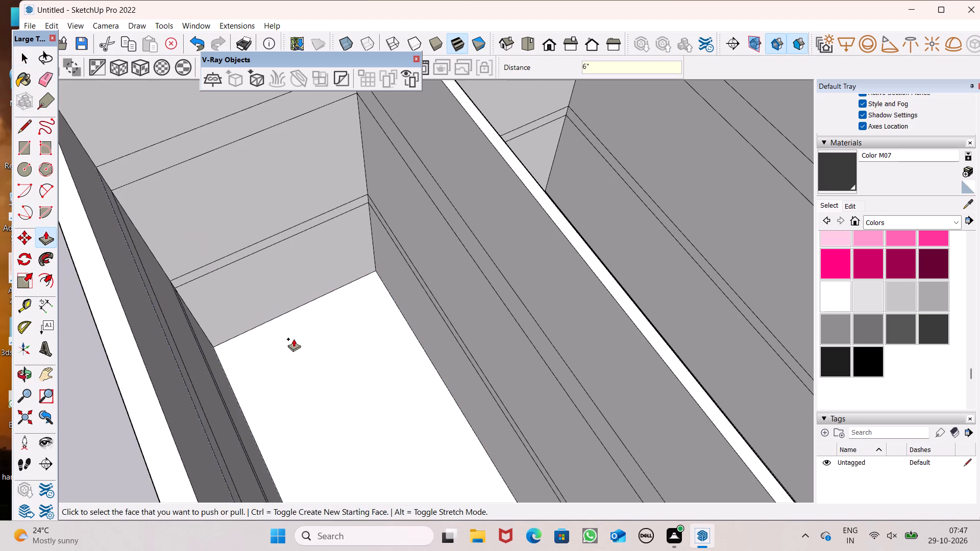
Fill a floor at the upper line of the plain block's middle line pair and push/pull it 6".
click(20, 118)
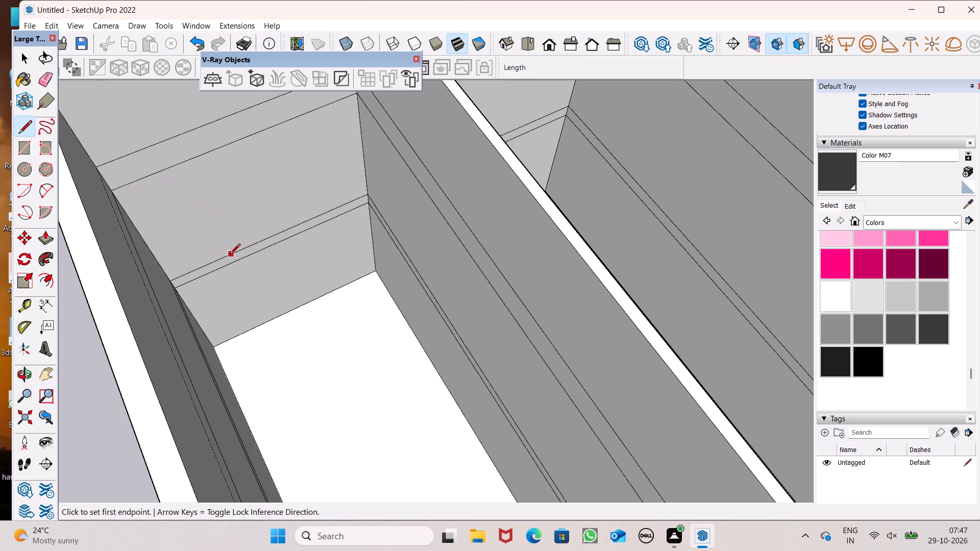
drag(231, 256, 238, 254)
click(244, 249)
key(space)
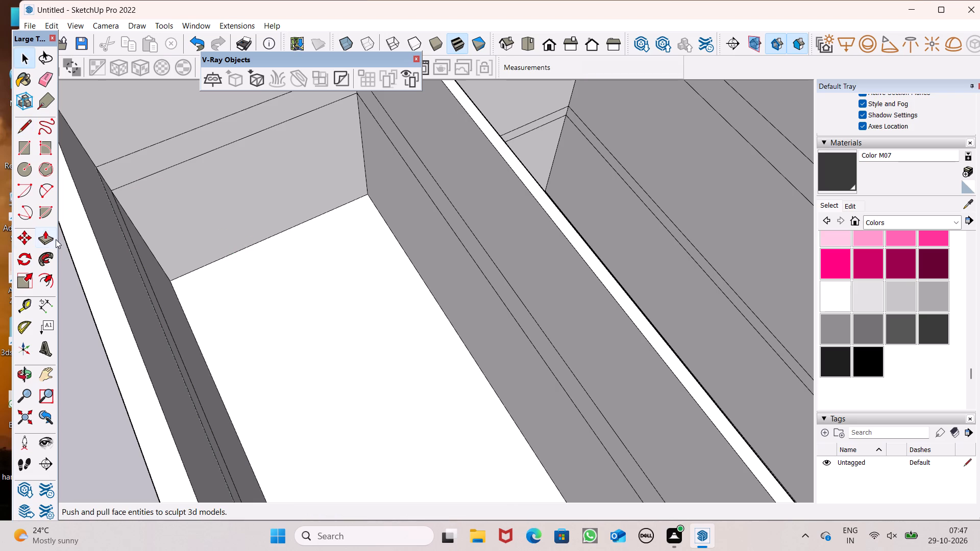
click(47, 234)
scroll(198, 251, down, 1)
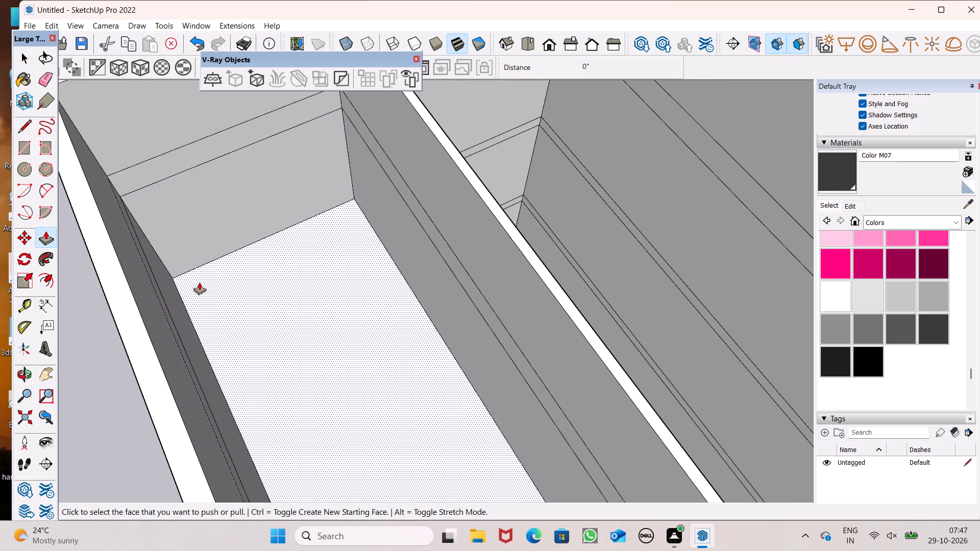
click(222, 313)
text(6")
key(Return)
scroll(222, 315, down, 5)
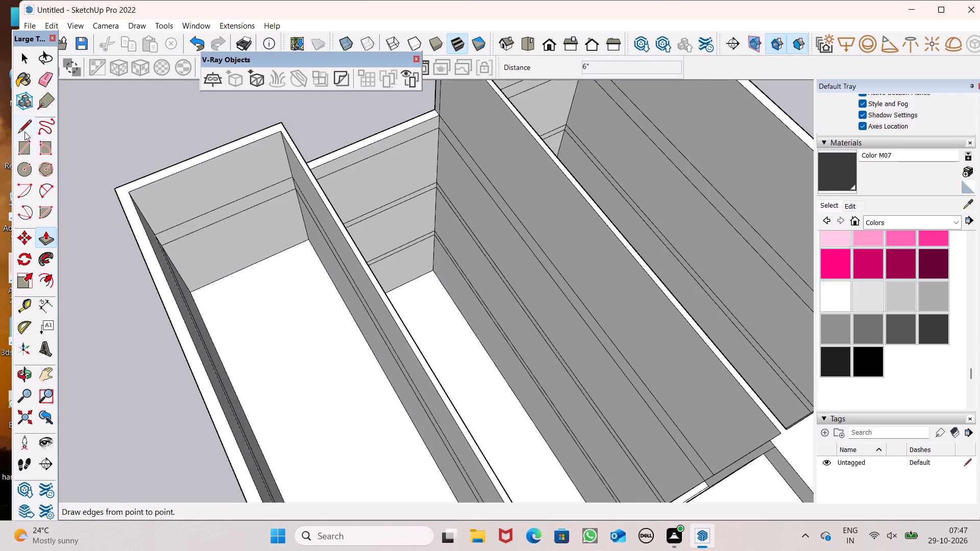
Fill a floor at the upper line of the plain block's topmost line pair and push/pull it 6".
click(24, 131)
scroll(156, 224, up, 5)
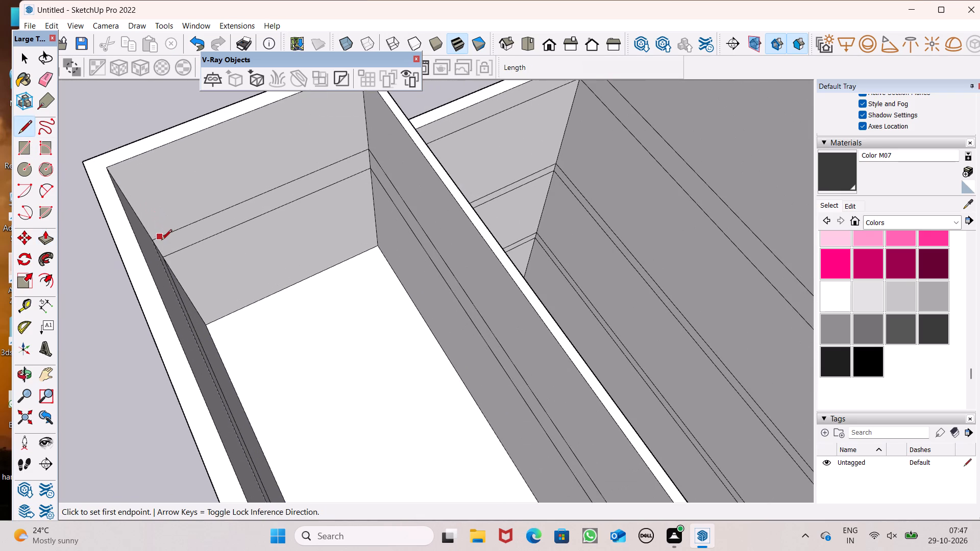
click(151, 241)
click(172, 235)
key(space)
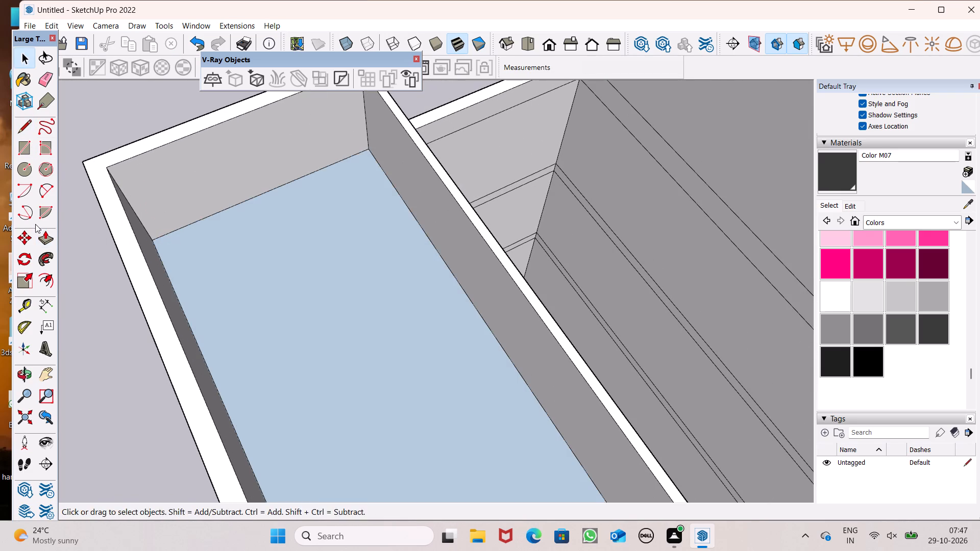
click(40, 240)
drag(260, 303, 261, 311)
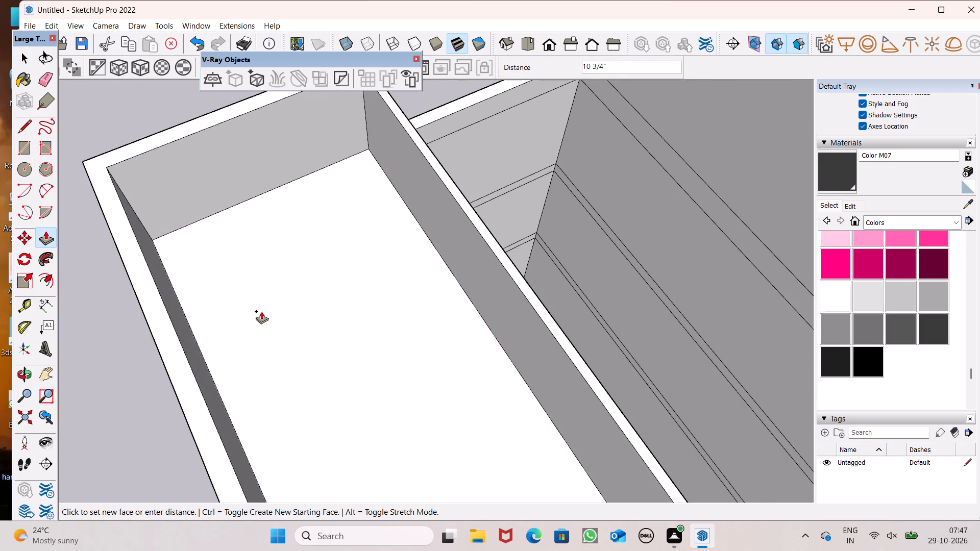
drag(261, 311, 264, 312)
key(6)
key(shift+quotedbl)
key(Return)
scroll(258, 301, down, 3)
key(space)
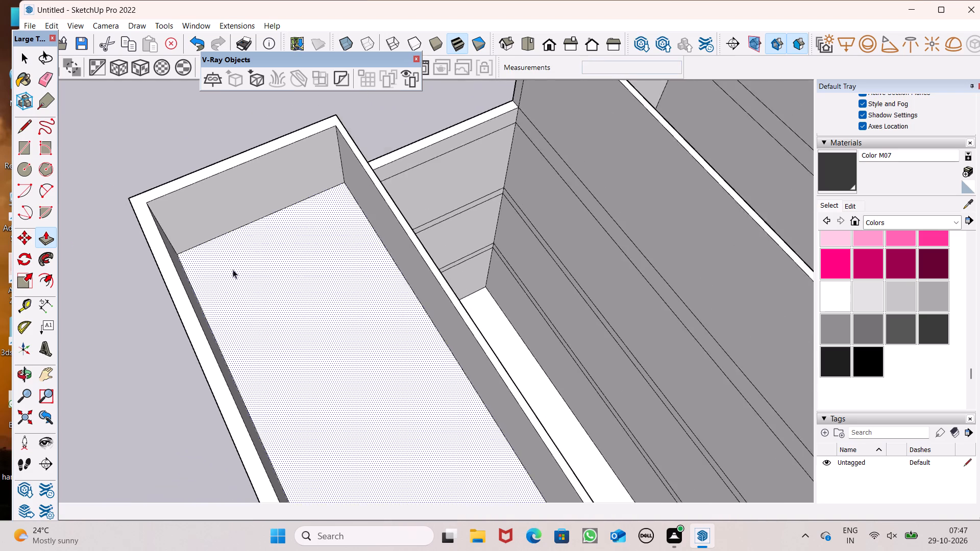
Examine the building from the front and from above, comparing the plain block with the bays that are still open.
scroll(218, 241, down, 14)
middle_drag(297, 251, 235, 251)
scroll(235, 251, up, 2)
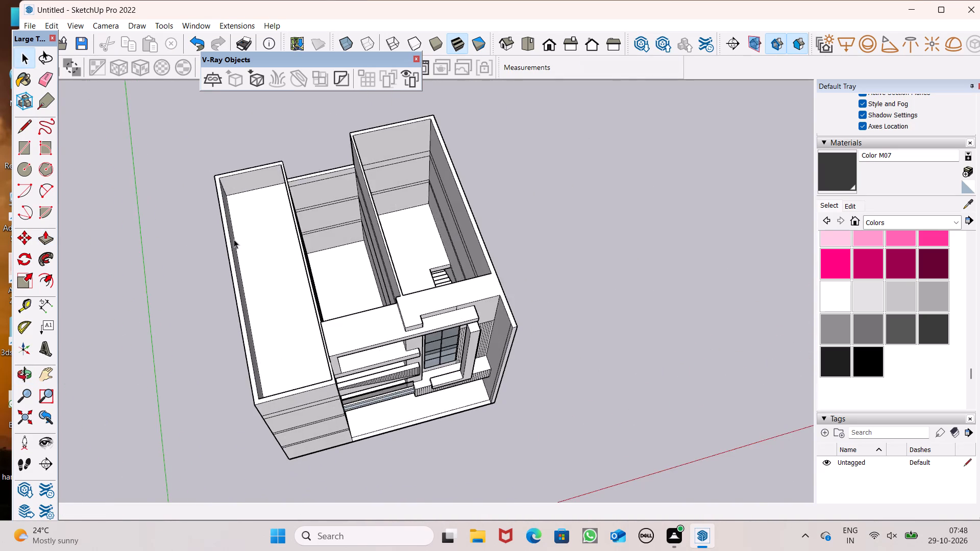
scroll(234, 239, down, 5)
middle_drag(223, 248, 142, 57)
middle_drag(262, 240, 293, 93)
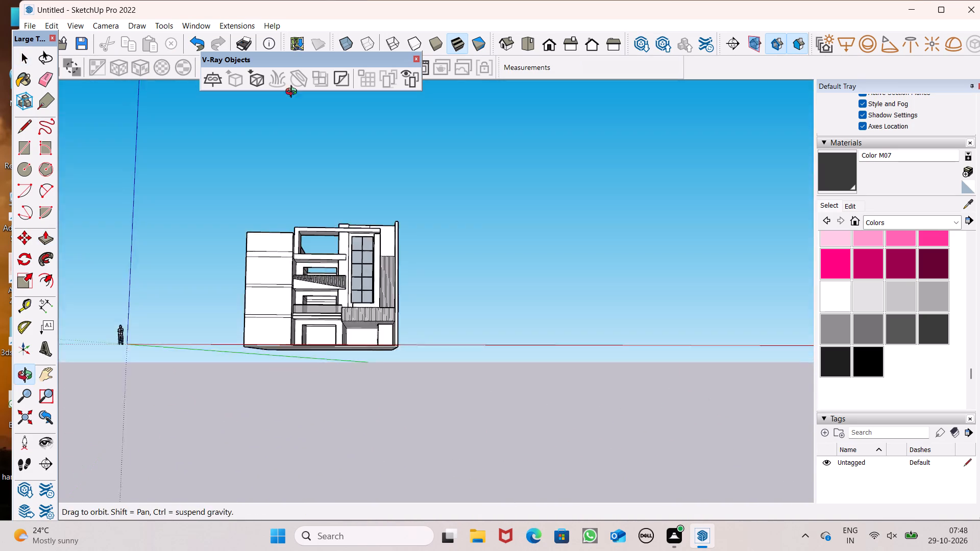
middle_drag(293, 93, 303, 69)
scroll(303, 69, up, 1)
middle_drag(312, 114, 340, 364)
scroll(350, 349, down, 3)
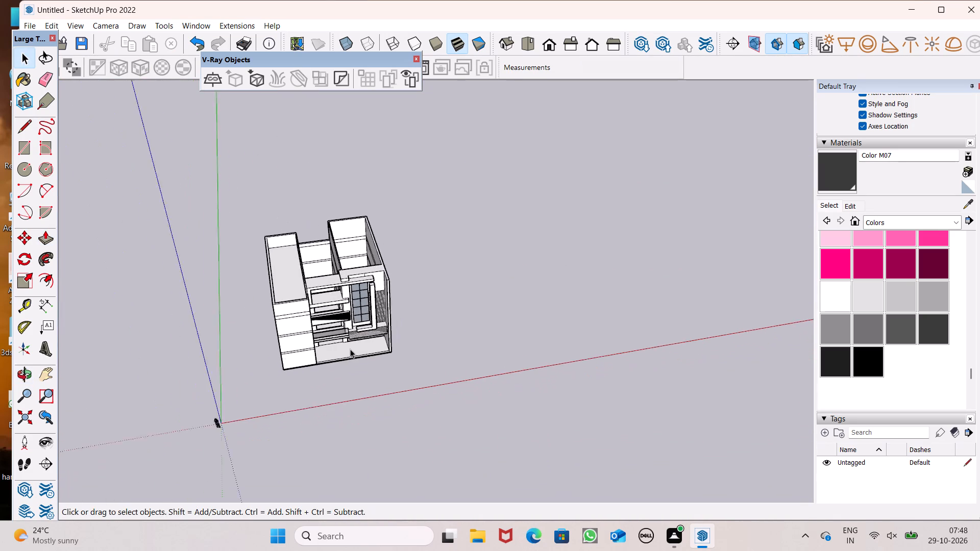
scroll(350, 349, down, 1)
middle_drag(350, 349, 357, 408)
scroll(346, 370, up, 6)
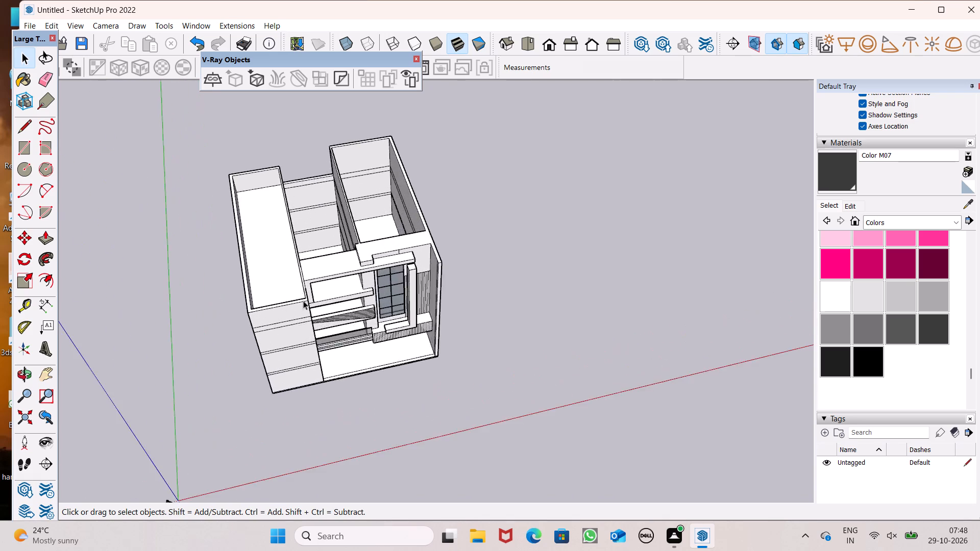
scroll(293, 254, down, 4)
middle_drag(290, 270, 302, 432)
scroll(289, 305, up, 9)
scroll(287, 242, down, 3)
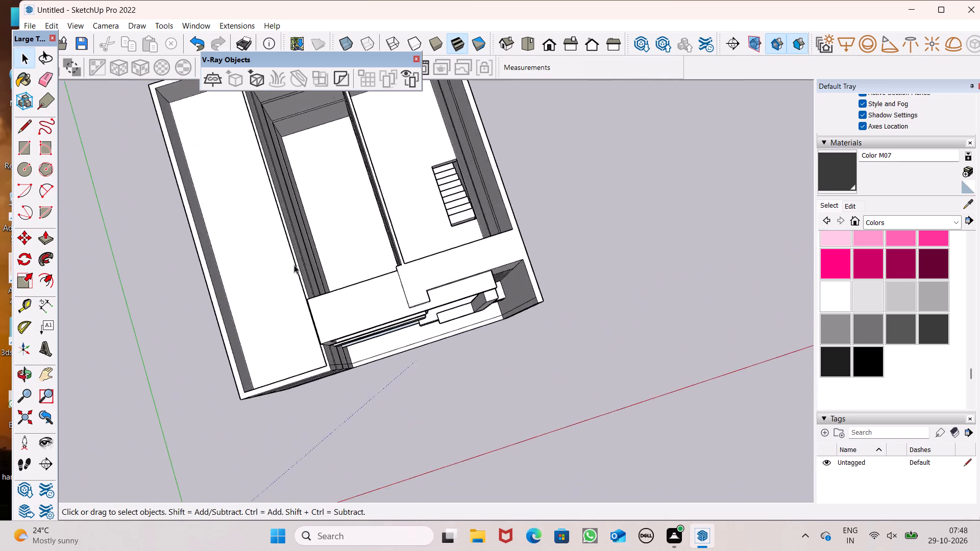
scroll(294, 265, down, 3)
Fill a floor in the middle bay by tracing the upper line of the back wall's lowest line pair, and push/pull it 6".
middle_drag(292, 215, 293, 106)
scroll(290, 97, up, 8)
middle_drag(293, 194, 277, 129)
scroll(293, 194, up, 1)
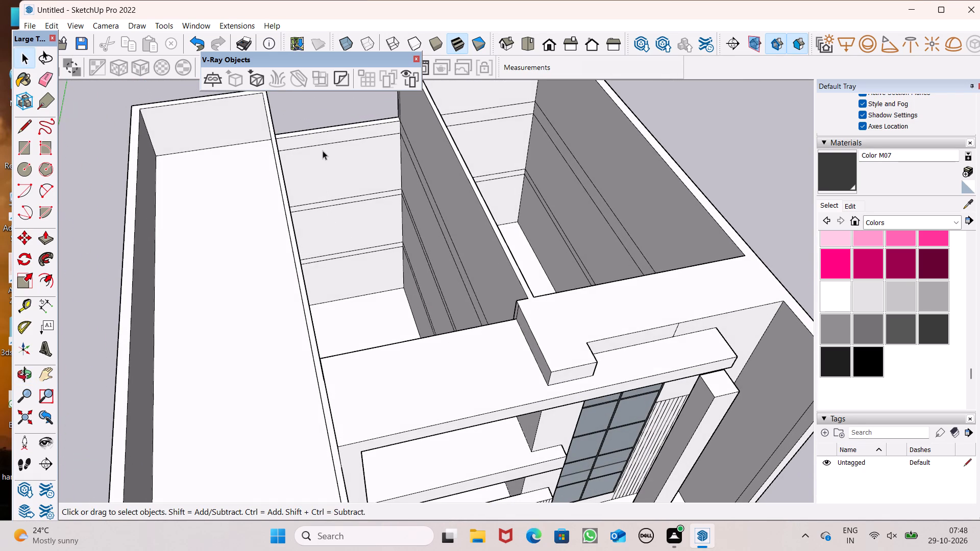
click(26, 127)
scroll(262, 252, up, 6)
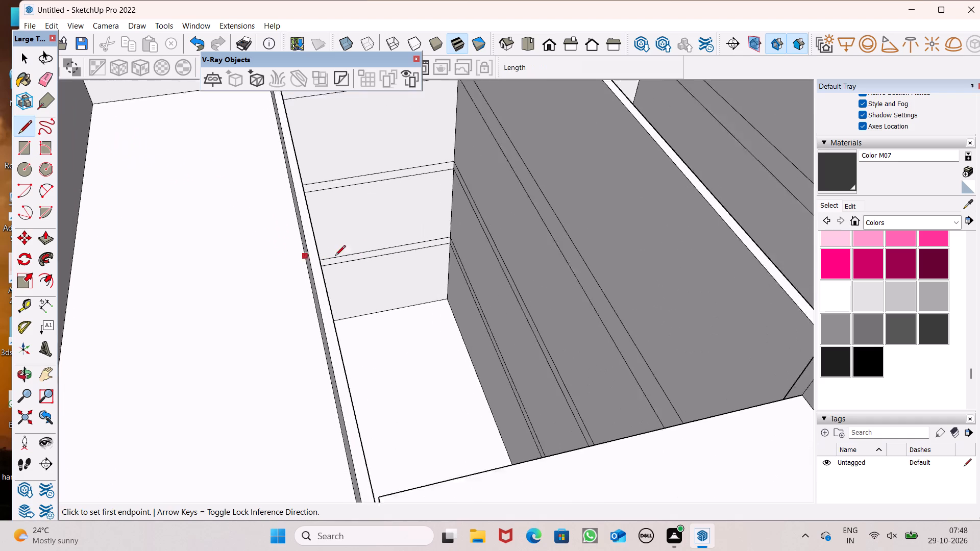
scroll(402, 256, up, 4)
click(312, 253)
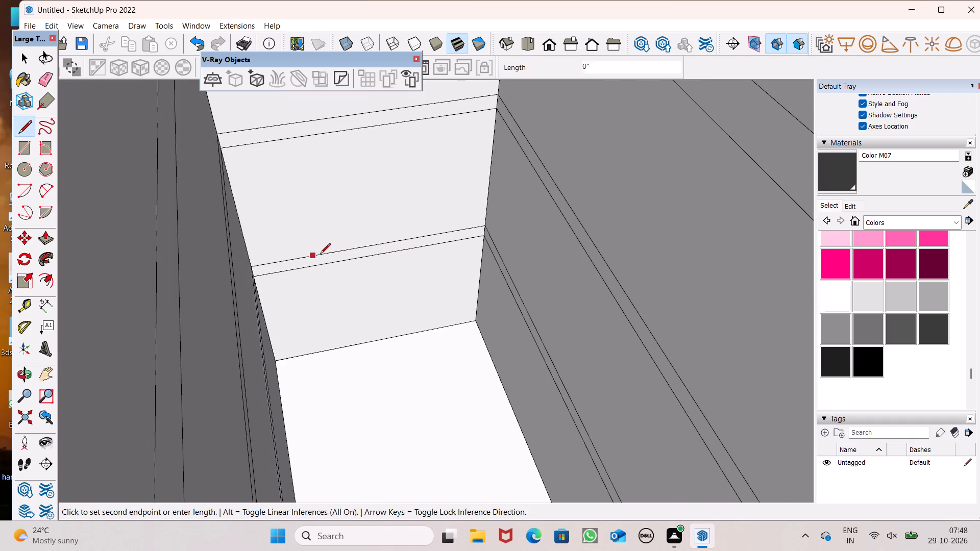
click(325, 251)
key(space)
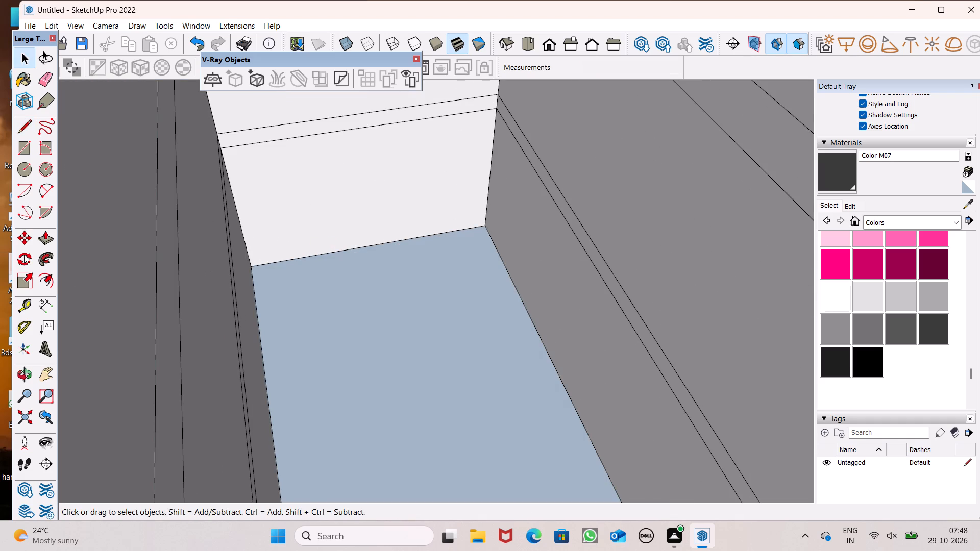
click(45, 232)
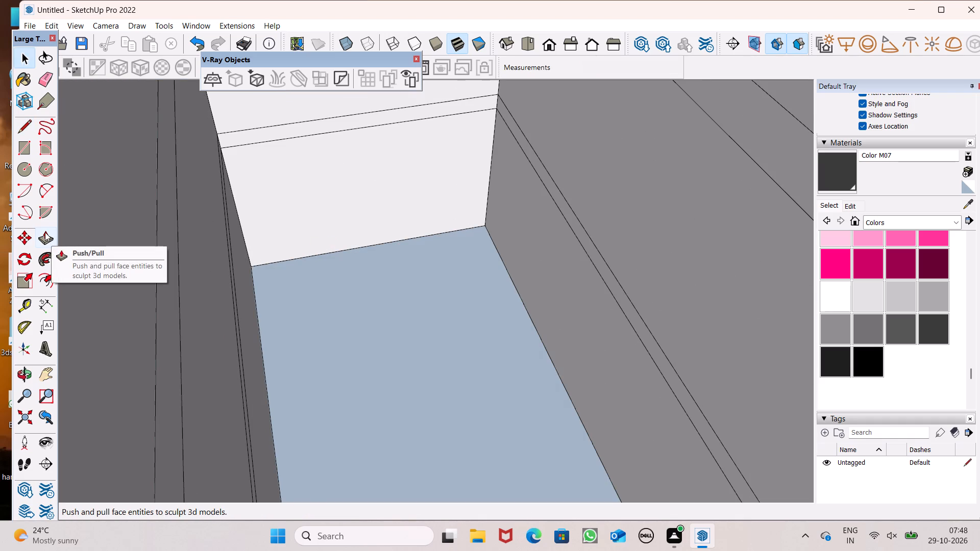
drag(357, 287, 360, 296)
text(6")
key(Return)
Fill a floor face in the middle bay by tracing the upper line of the back wall's middle line pair.
scroll(347, 342, down, 3)
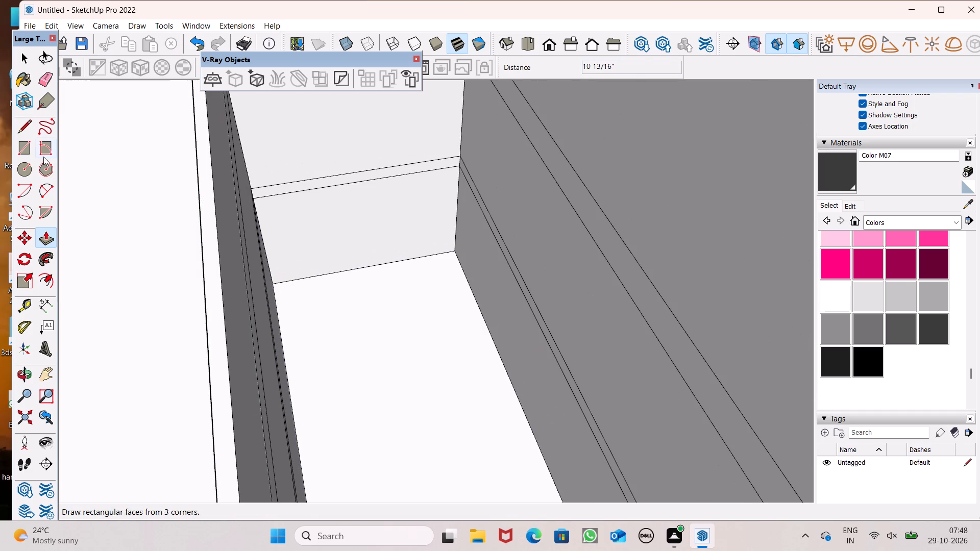
click(26, 128)
scroll(261, 188, up, 5)
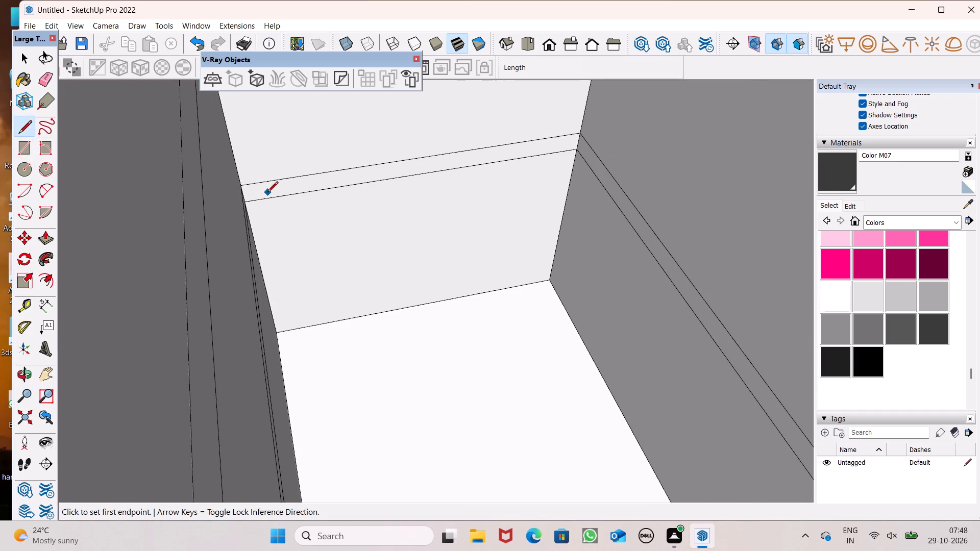
click(240, 183)
click(257, 177)
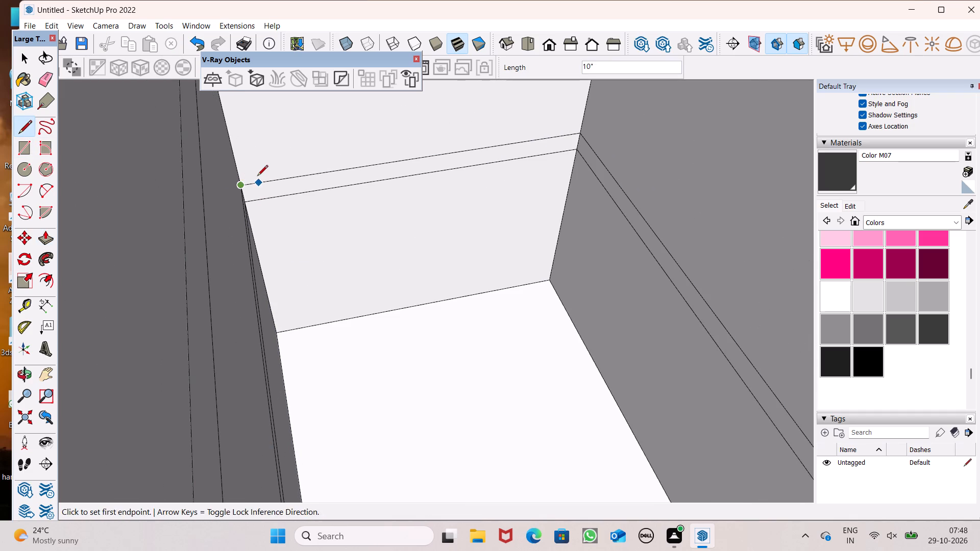
key(space)
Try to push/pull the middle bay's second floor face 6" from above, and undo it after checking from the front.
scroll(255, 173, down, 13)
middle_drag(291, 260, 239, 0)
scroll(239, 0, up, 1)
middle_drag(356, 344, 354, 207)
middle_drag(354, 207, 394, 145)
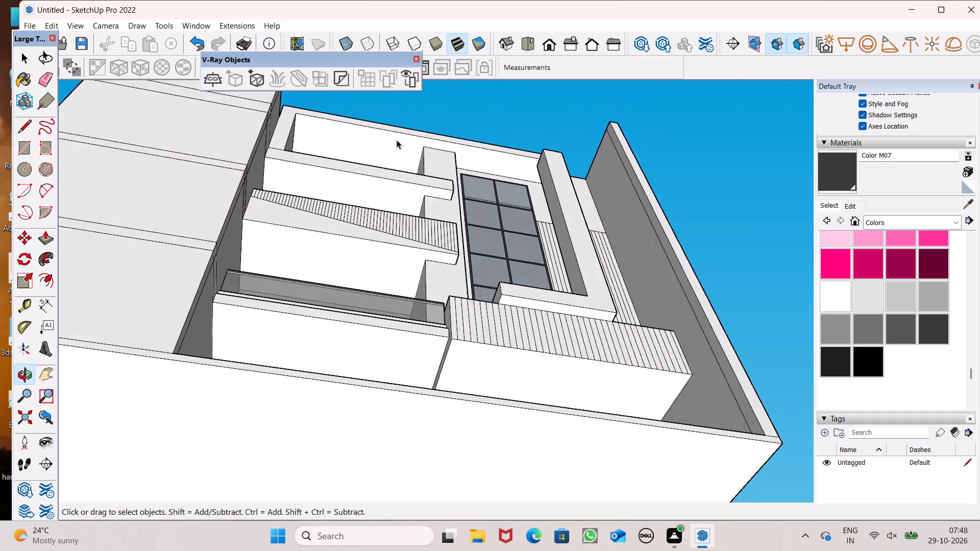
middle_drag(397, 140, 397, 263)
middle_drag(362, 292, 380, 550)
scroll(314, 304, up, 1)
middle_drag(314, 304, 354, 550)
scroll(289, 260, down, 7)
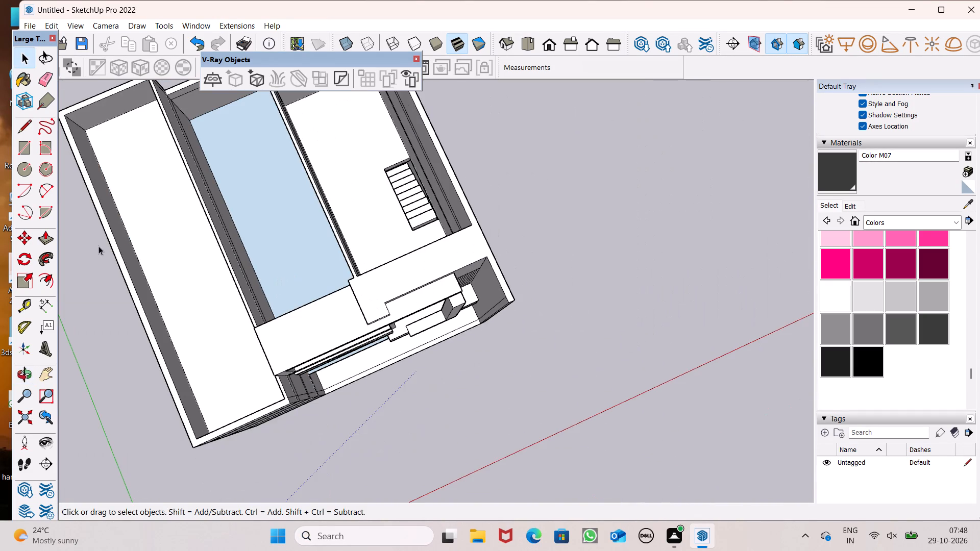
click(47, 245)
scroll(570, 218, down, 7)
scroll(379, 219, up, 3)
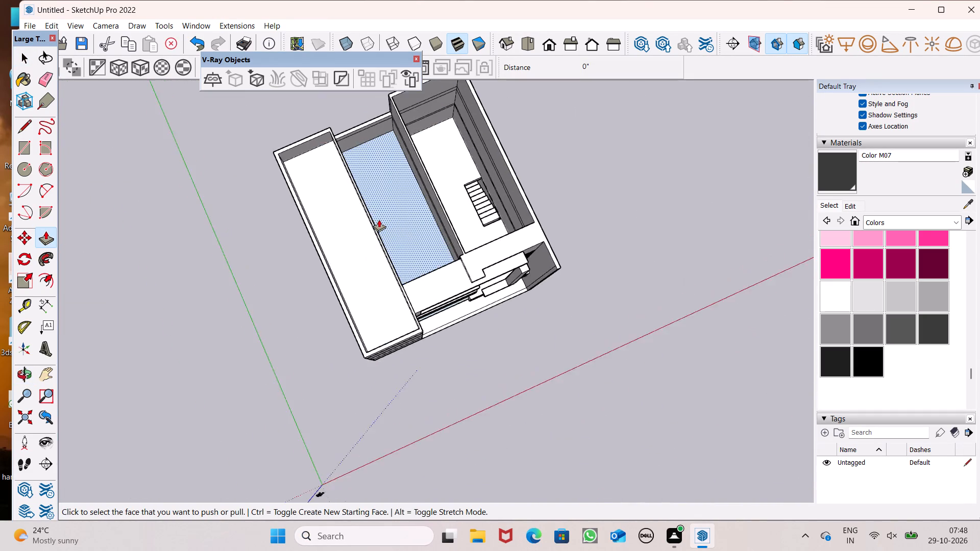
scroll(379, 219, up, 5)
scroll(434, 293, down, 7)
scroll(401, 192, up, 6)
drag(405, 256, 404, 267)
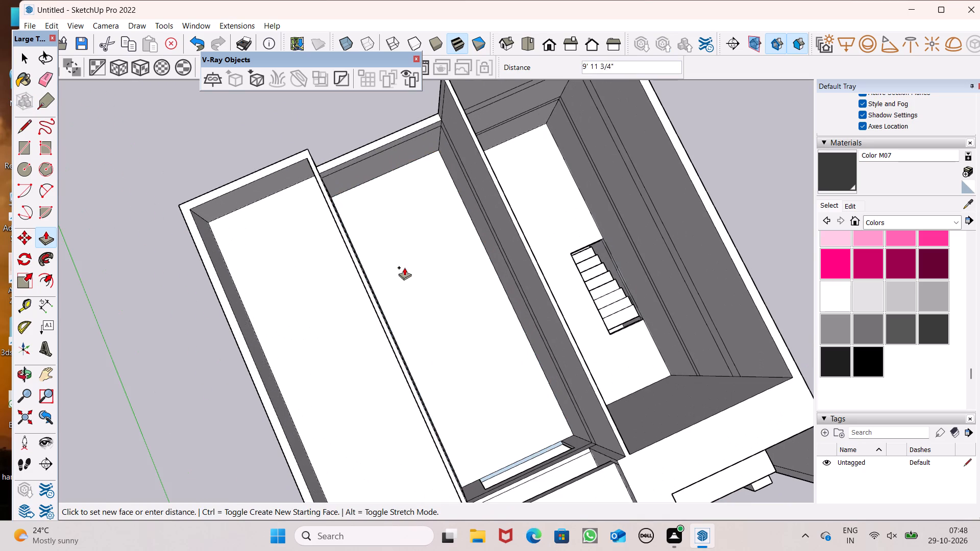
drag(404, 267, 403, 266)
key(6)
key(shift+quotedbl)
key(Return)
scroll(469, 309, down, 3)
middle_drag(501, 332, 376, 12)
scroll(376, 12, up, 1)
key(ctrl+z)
Push/pull the floor face at the middle bay's middle line pair by 6".
ctrl+scroll(433, 234, up, 1)
ctrl+middle_drag(433, 234, 486, 363)
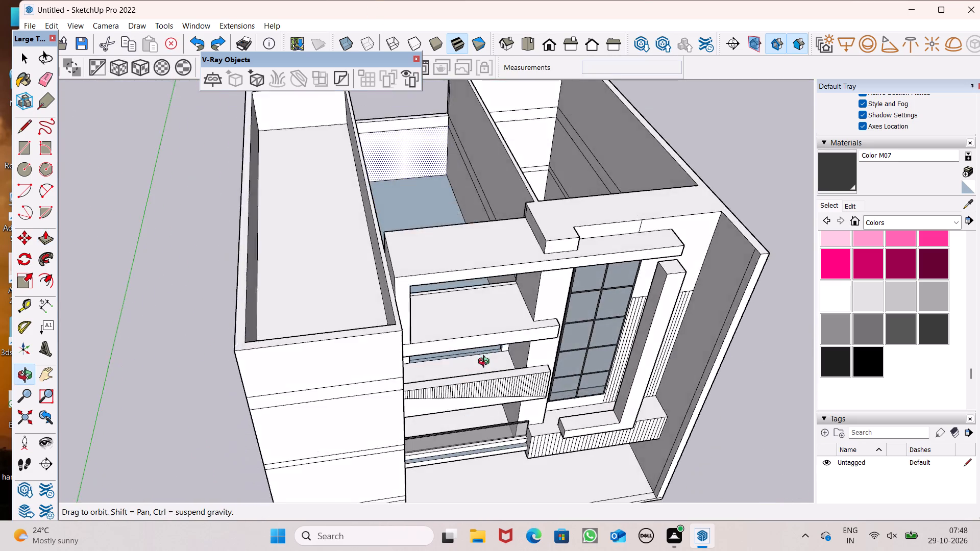
ctrl+middle_drag(486, 363, 547, 492)
scroll(412, 275, up, 4)
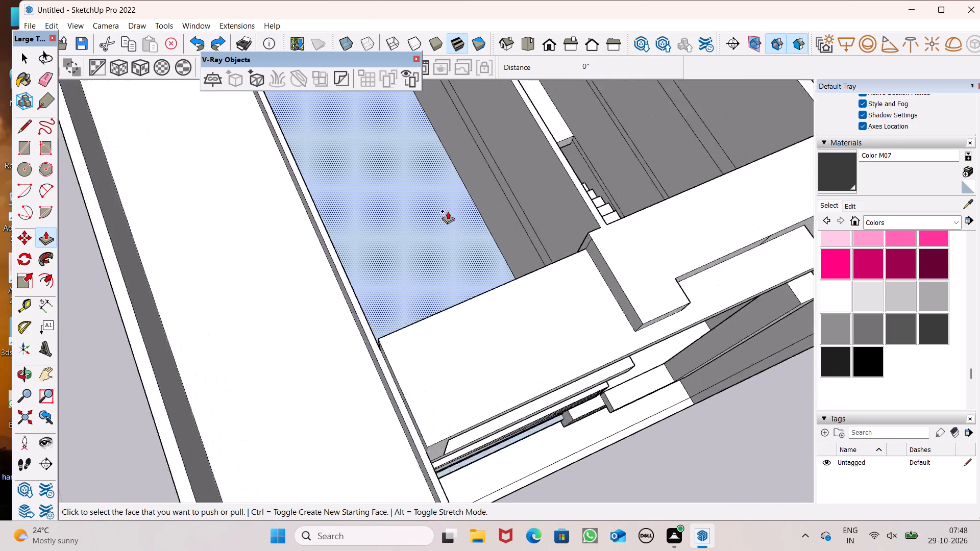
scroll(448, 211, up, 3)
drag(424, 242, 428, 255)
key(6)
key(shift+quotedbl)
key(Return)
Fill a top face over the middle bay by tracing the inner top edge of its back wall.
scroll(408, 319, down, 7)
scroll(340, 333, down, 7)
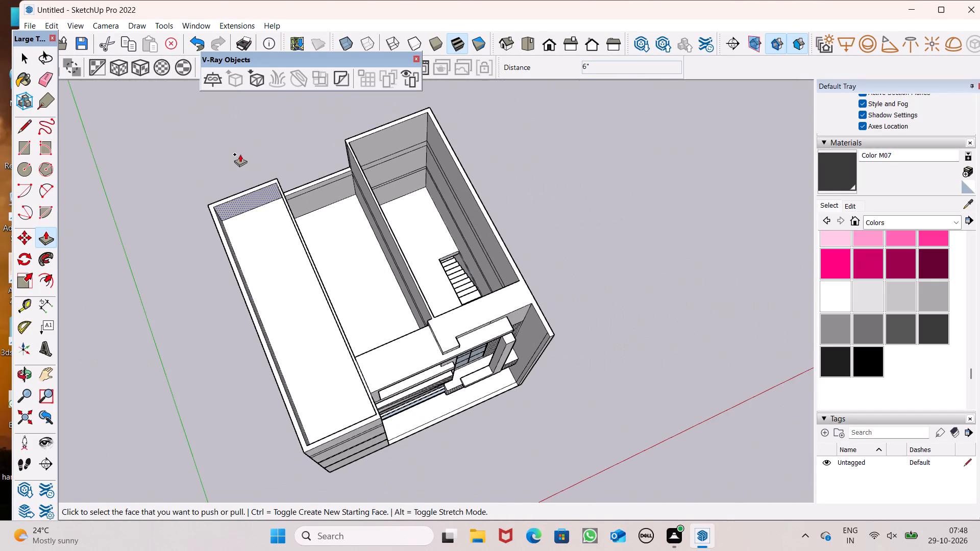
click(27, 123)
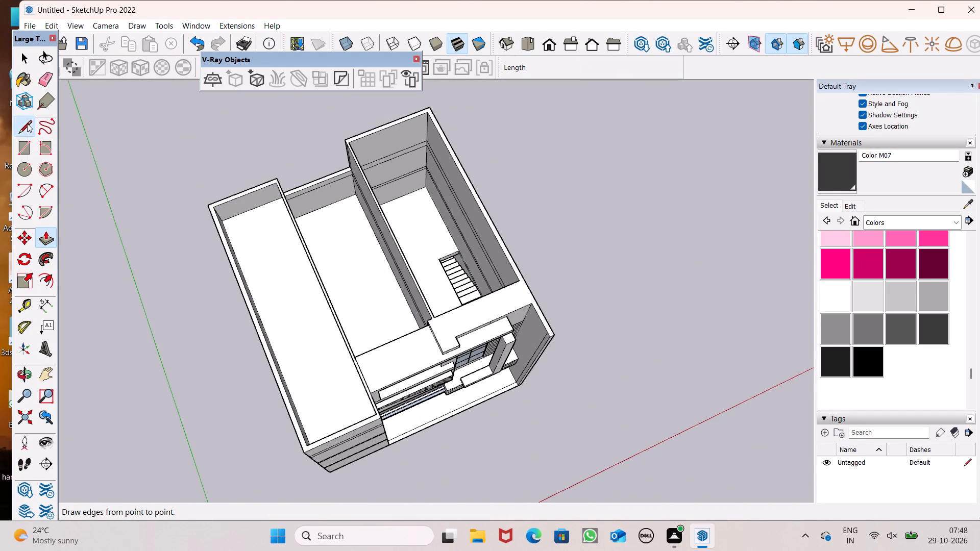
middle_drag(220, 162, 219, 152)
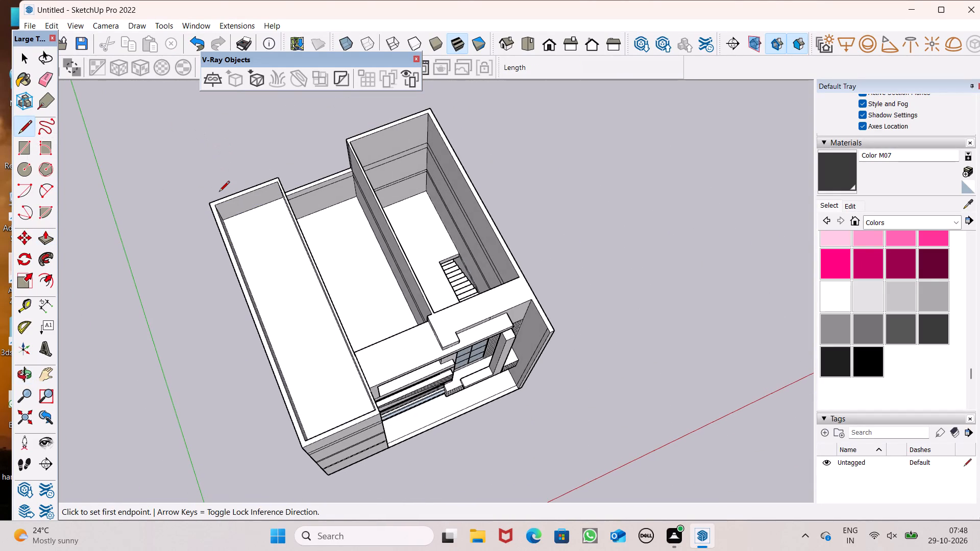
scroll(325, 202, up, 7)
scroll(279, 187, up, 7)
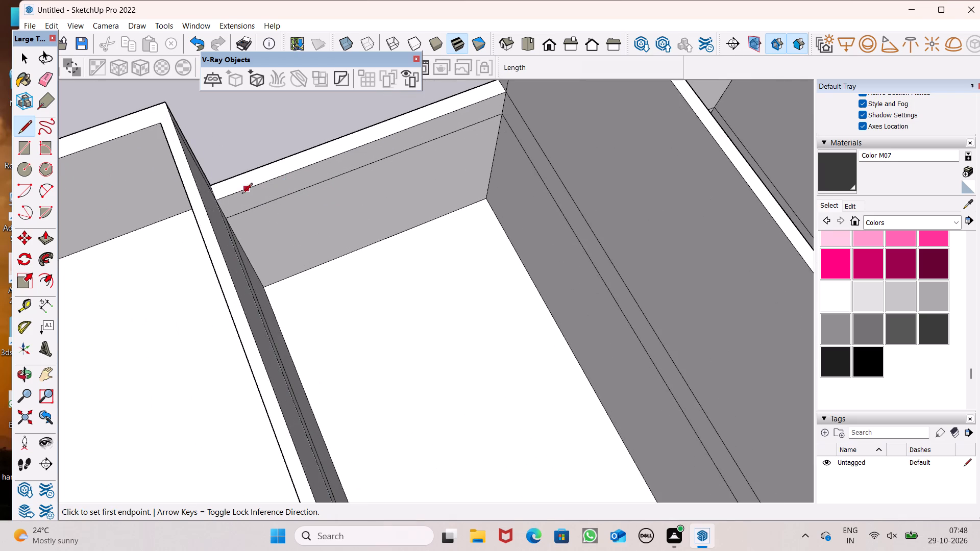
click(220, 200)
click(229, 194)
key(space)
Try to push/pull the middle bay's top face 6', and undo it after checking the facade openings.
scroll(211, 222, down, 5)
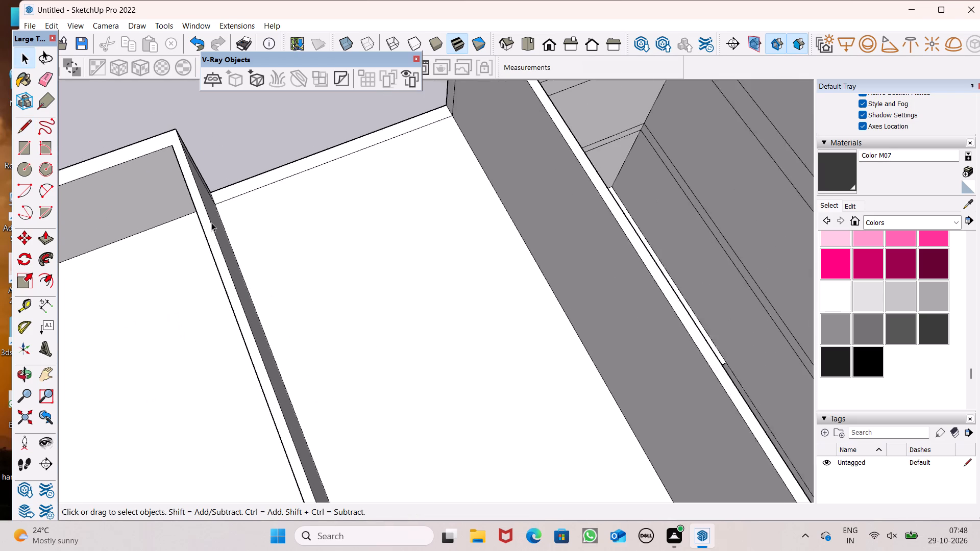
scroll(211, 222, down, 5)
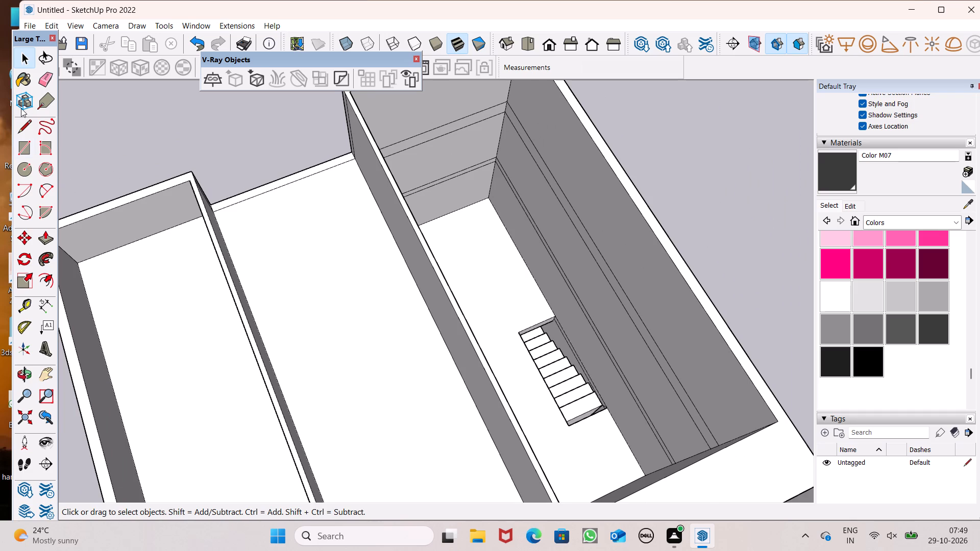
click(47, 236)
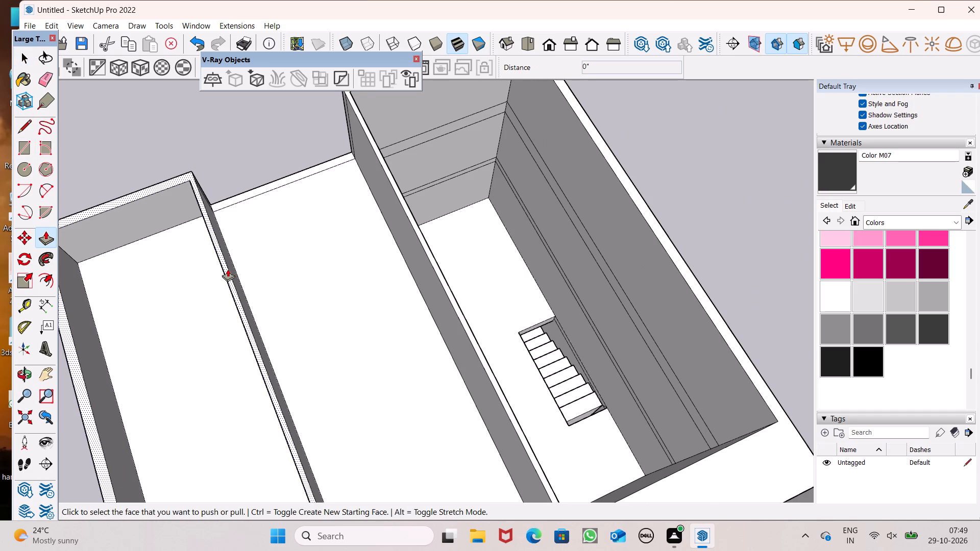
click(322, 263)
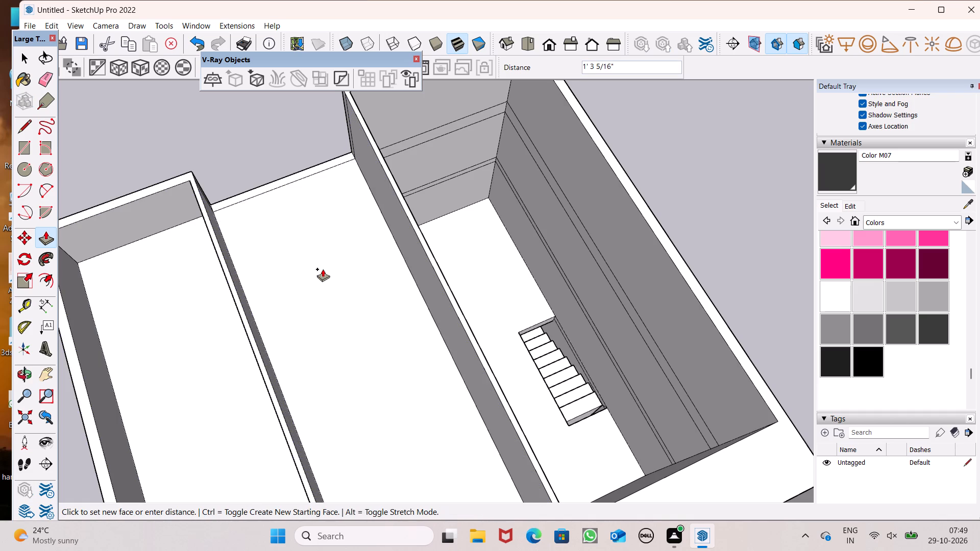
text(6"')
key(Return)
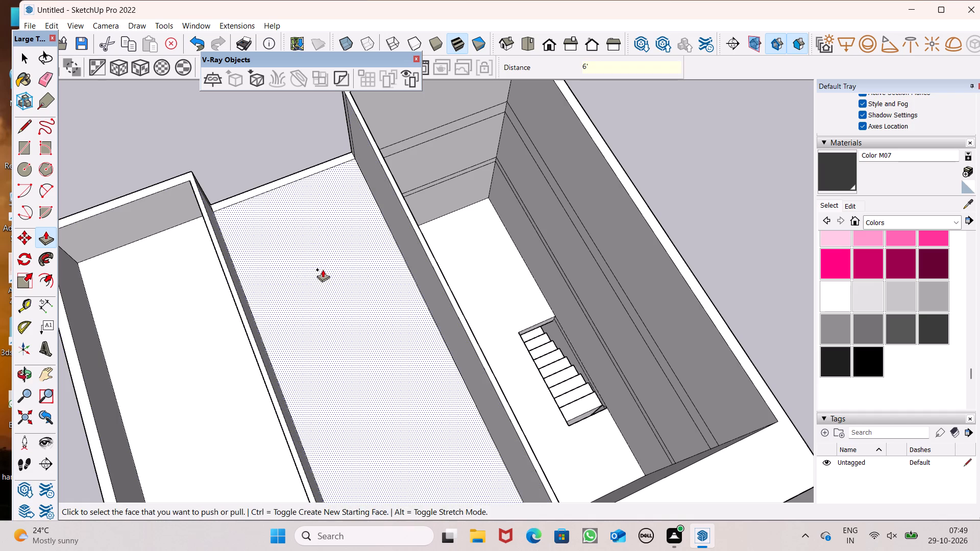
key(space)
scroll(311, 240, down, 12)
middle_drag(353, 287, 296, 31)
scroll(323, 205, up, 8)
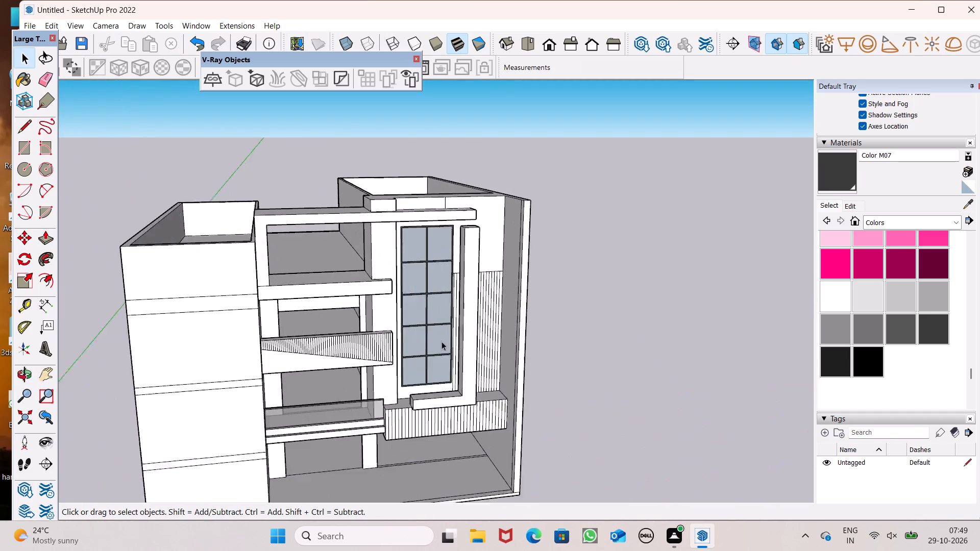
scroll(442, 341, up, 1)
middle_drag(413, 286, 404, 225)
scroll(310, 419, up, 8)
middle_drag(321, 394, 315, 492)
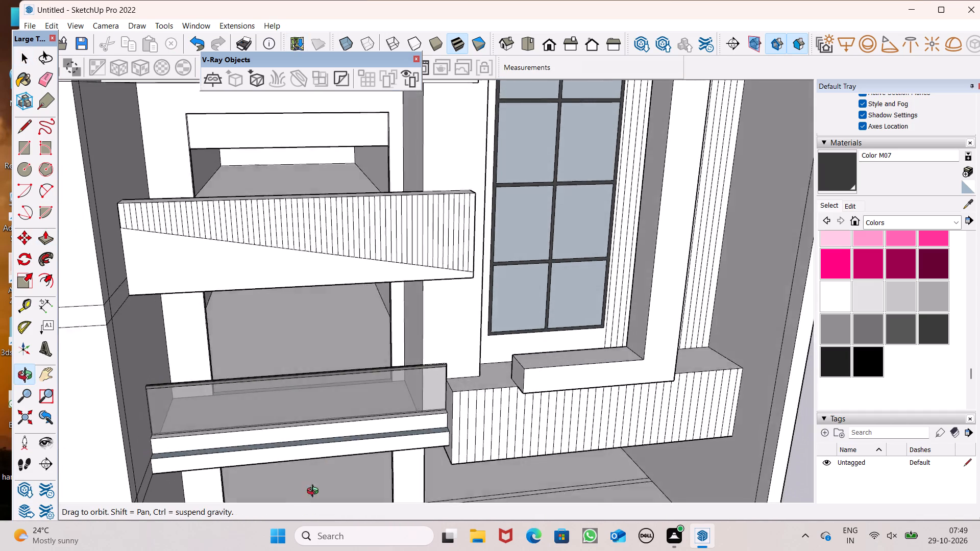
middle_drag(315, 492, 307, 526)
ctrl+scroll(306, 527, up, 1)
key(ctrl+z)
Push/pull the middle bay's top face 6" to make its uppermost slab.
ctrl+scroll(279, 428, down, 9)
scroll(258, 359, down, 6)
scroll(200, 281, up, 1)
click(48, 240)
scroll(298, 348, up, 6)
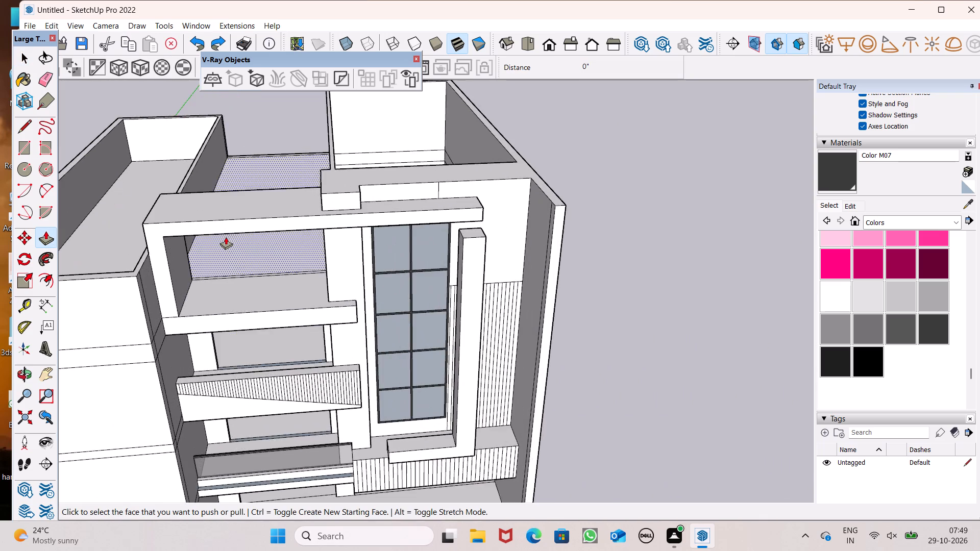
scroll(226, 242, up, 8)
drag(226, 266, 229, 271)
text(6")
key(Return)
Examine the middle bay's slabs through the facade openings, and inspect the building from above and behind, including the stair bay.
scroll(229, 271, down, 6)
middle_drag(207, 323, 230, 60)
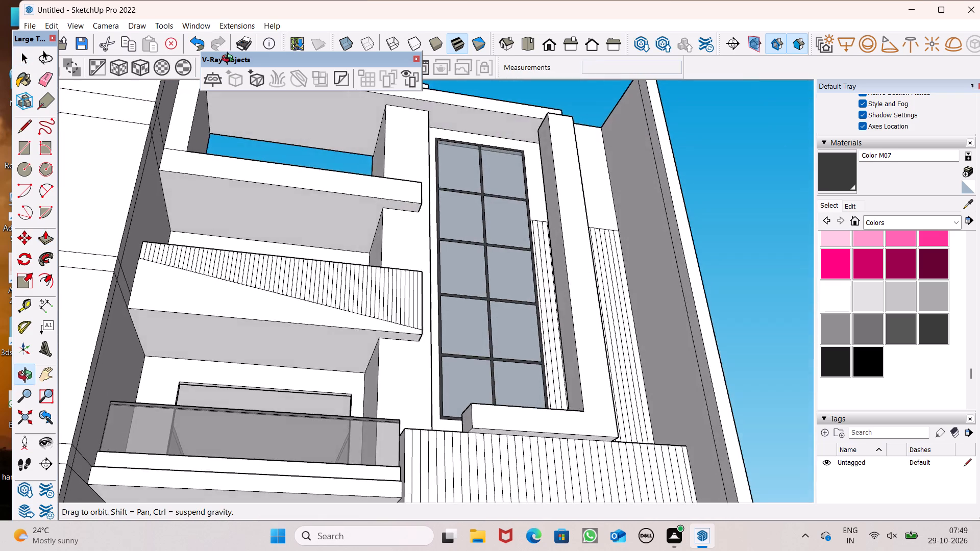
middle_drag(230, 60, 201, 147)
key(space)
scroll(292, 271, up, 5)
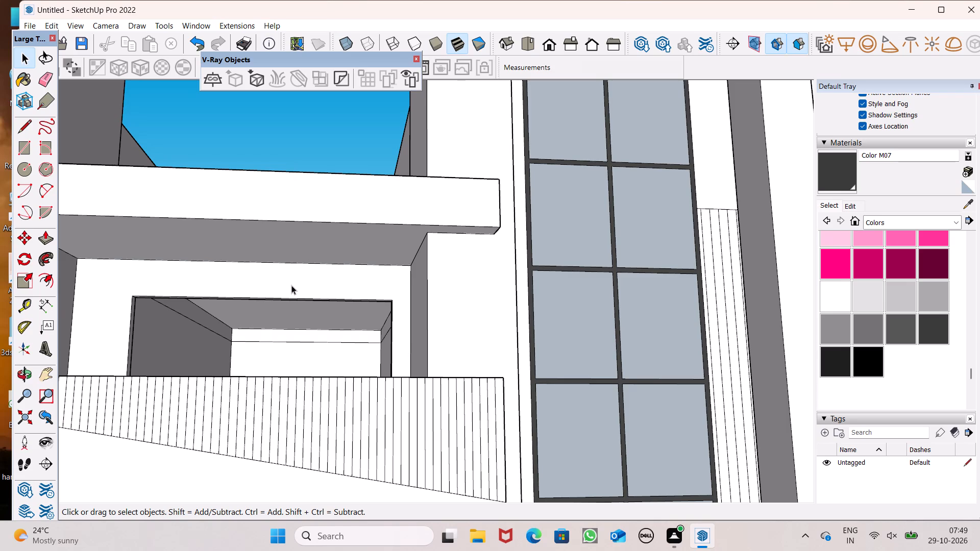
scroll(169, 113, down, 3)
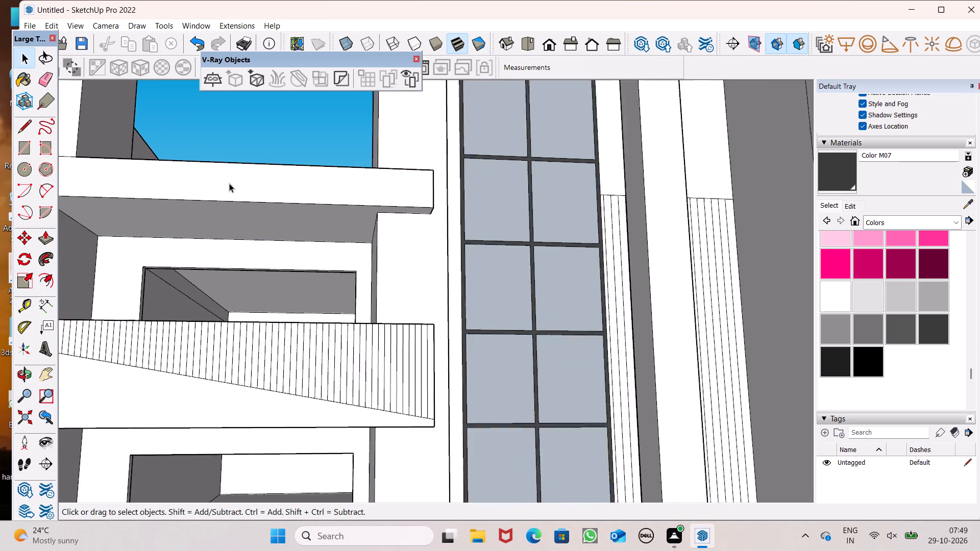
scroll(229, 183, down, 2)
scroll(311, 168, down, 11)
middle_drag(377, 148, 281, 351)
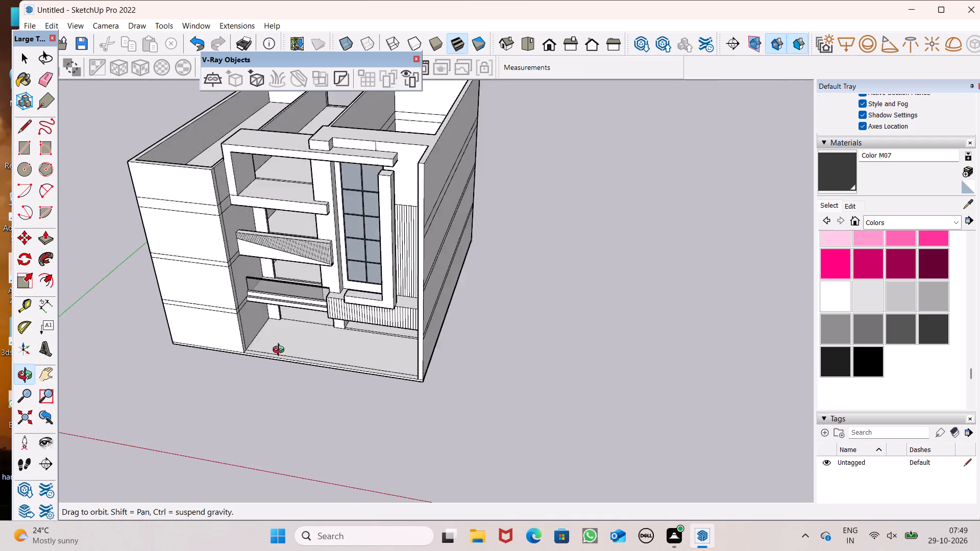
middle_drag(281, 351, 300, 363)
scroll(509, 226, down, 4)
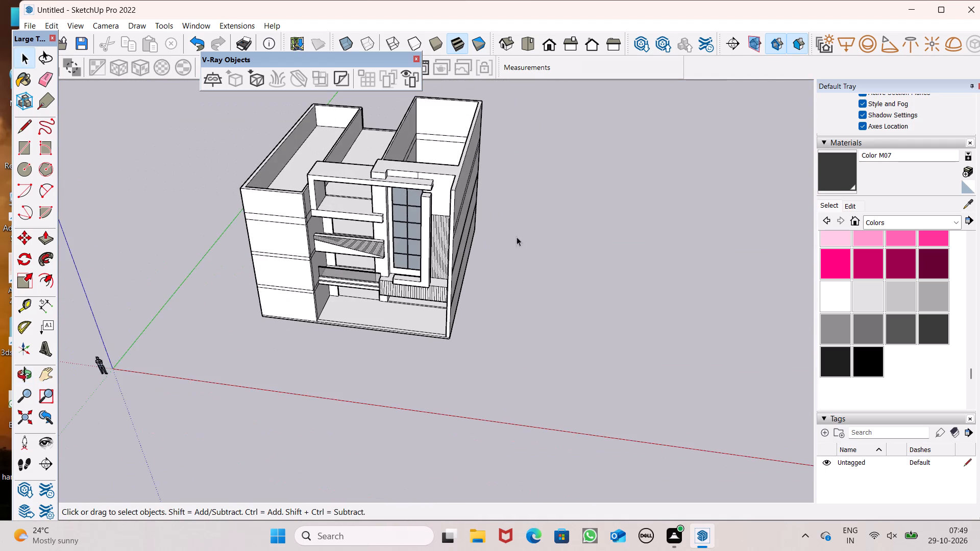
scroll(515, 241, down, 5)
middle_drag(514, 227, 502, 317)
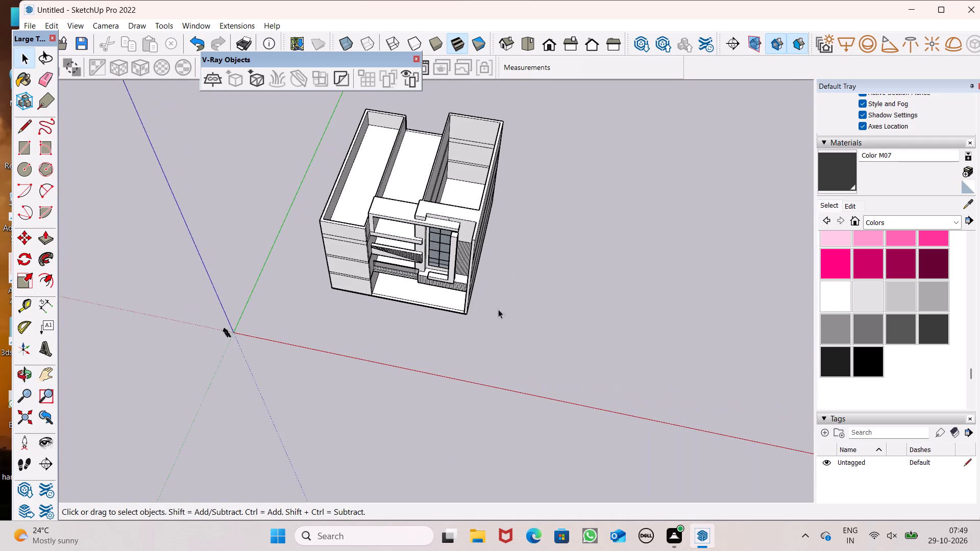
middle_drag(488, 290, 238, 392)
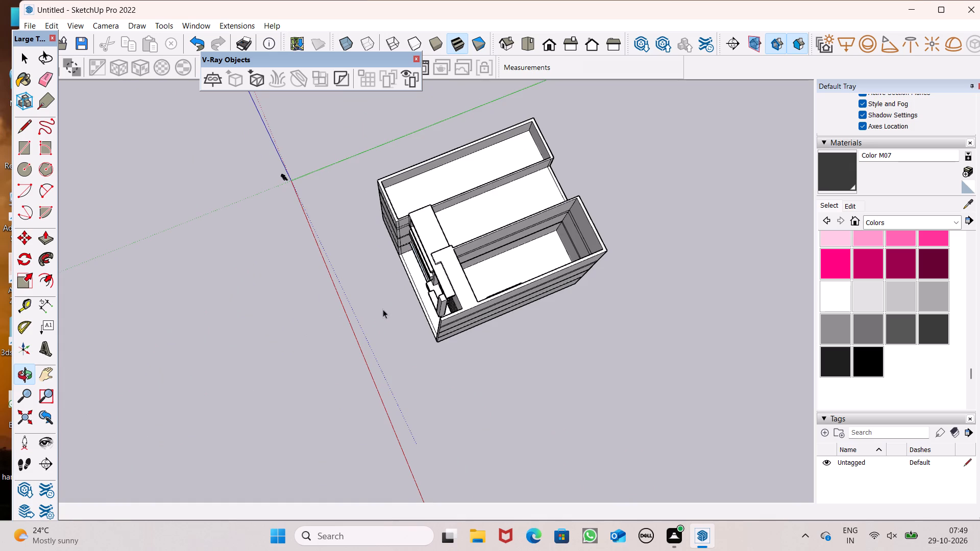
scroll(383, 309, up, 1)
middle_drag(383, 309, 0, 187)
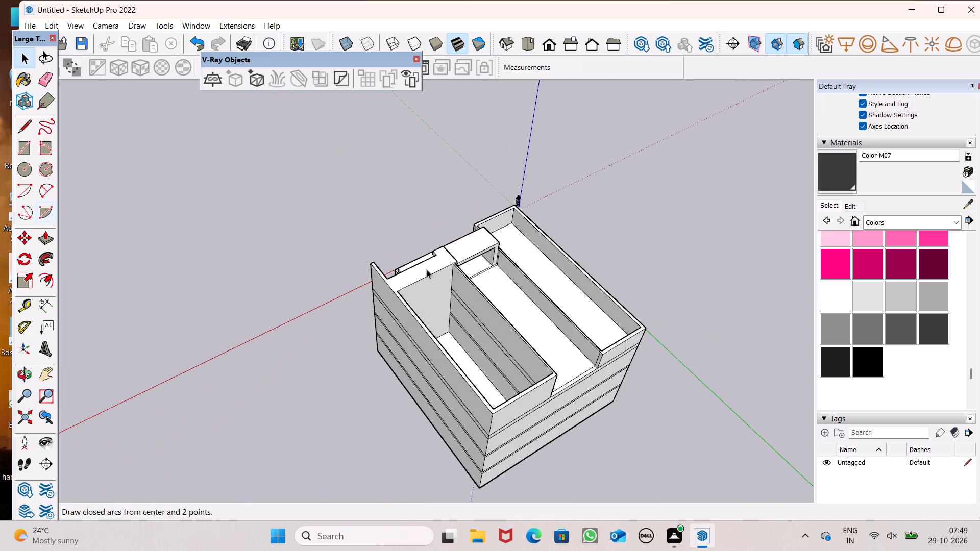
middle_drag(482, 281, 394, 269)
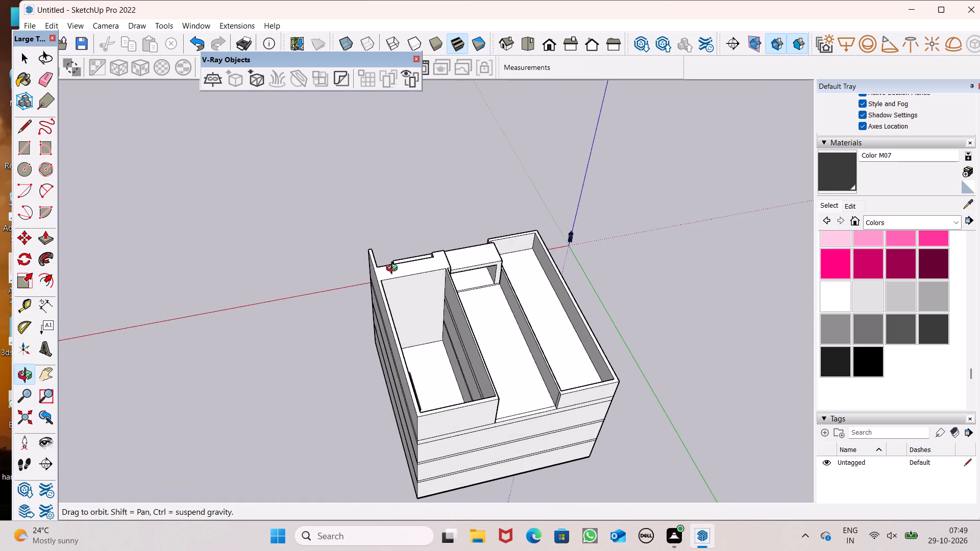
Fill a top face over the stair bay by tracing a short stretch of its back wall's inner top edge.
middle_drag(394, 269, 434, 278)
scroll(345, 281, down, 3)
scroll(238, 247, up, 2)
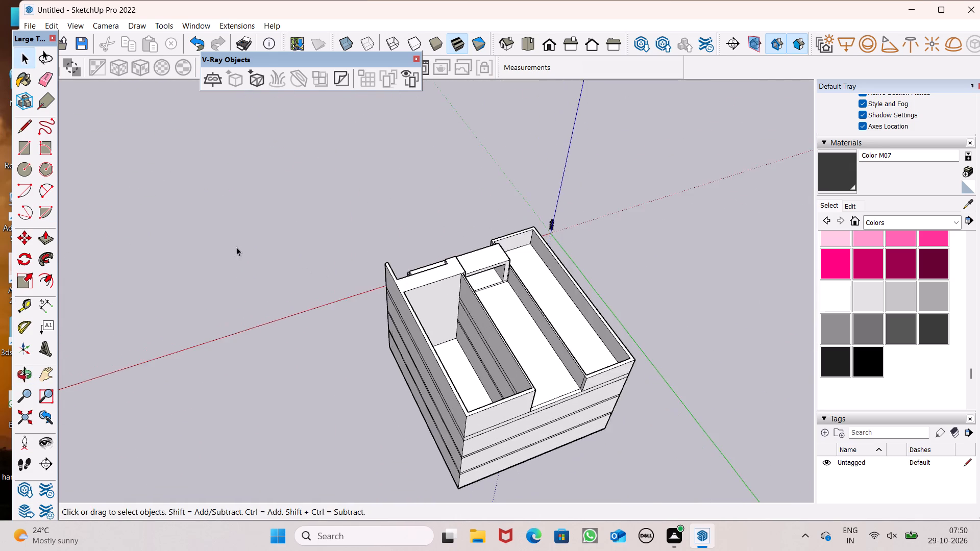
scroll(236, 246, down, 5)
middle_drag(235, 246, 629, 361)
scroll(392, 318, down, 1)
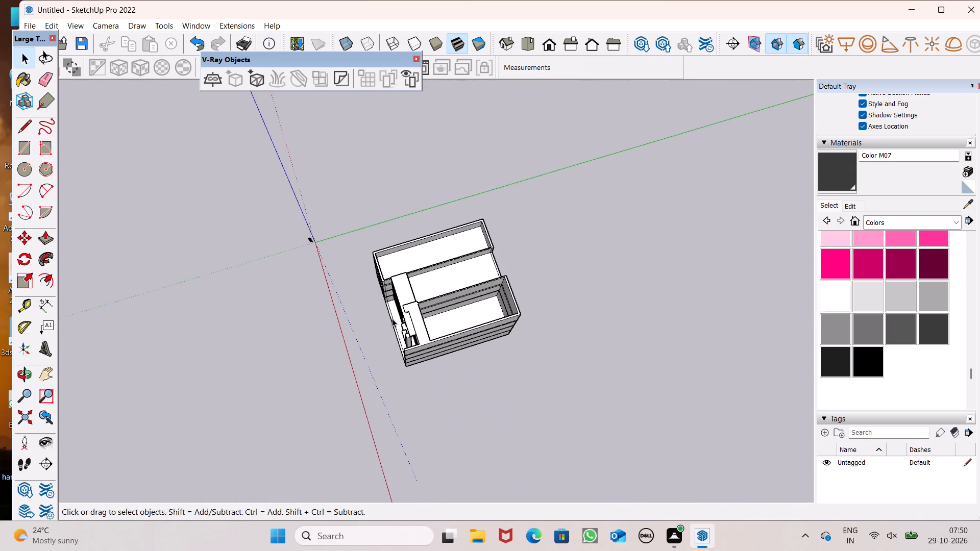
middle_drag(304, 323, 665, 336)
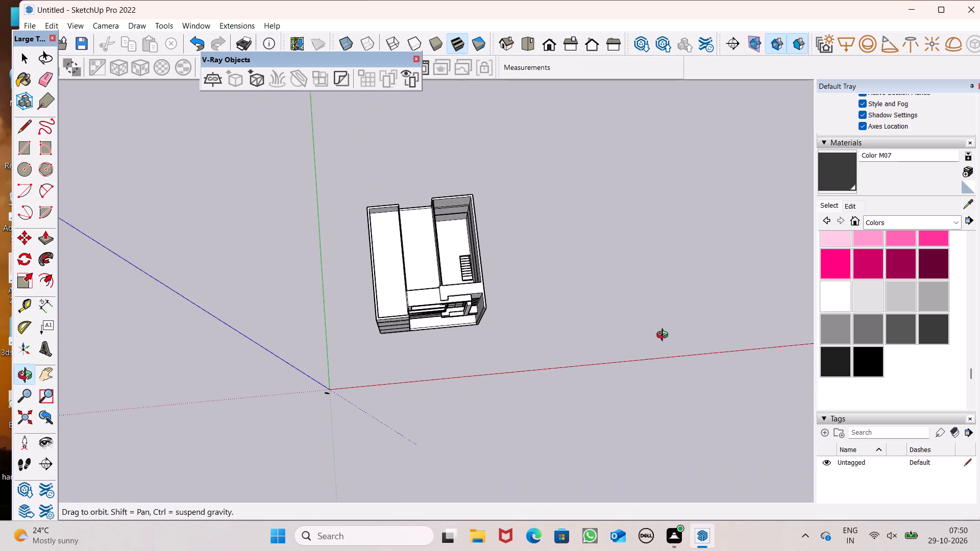
middle_drag(665, 336, 624, 153)
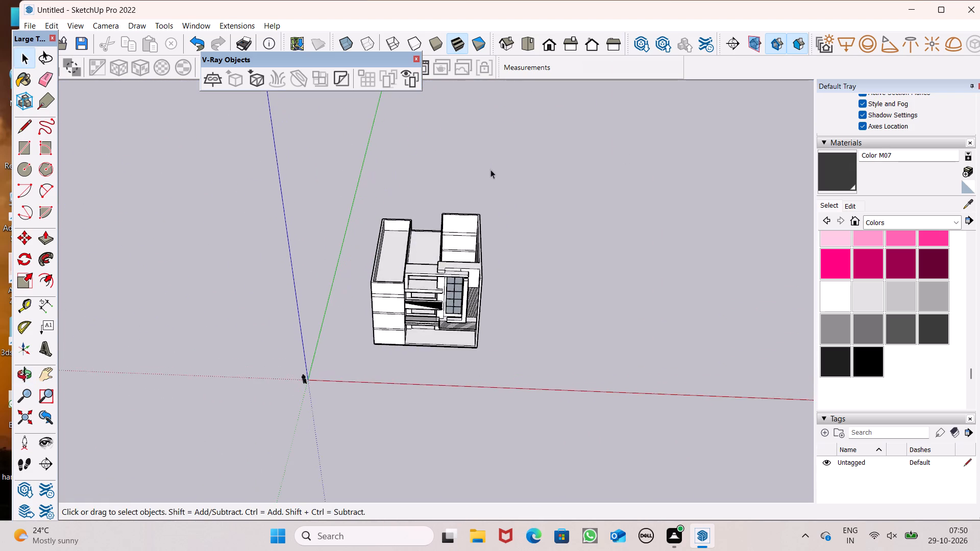
scroll(491, 169, up, 7)
scroll(575, 299, up, 5)
scroll(467, 288, up, 2)
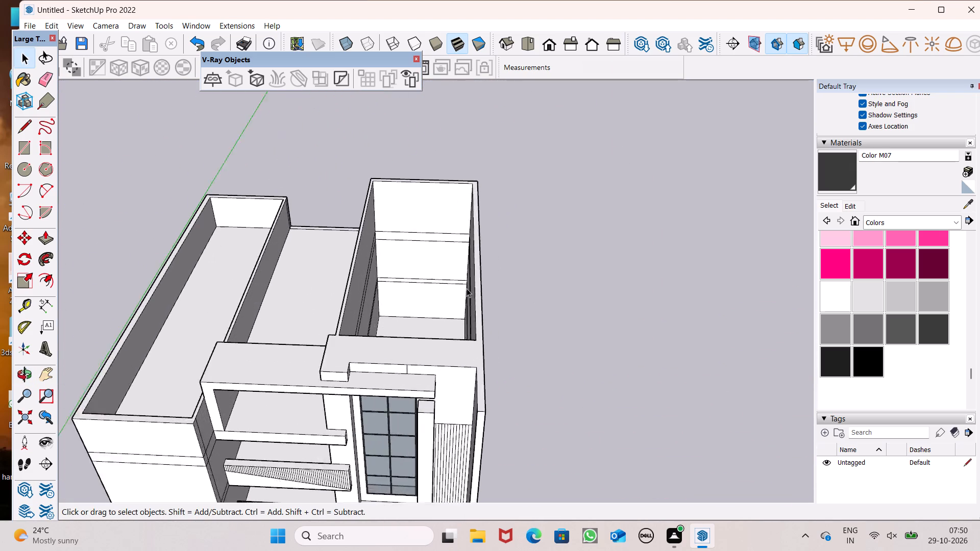
scroll(467, 288, up, 1)
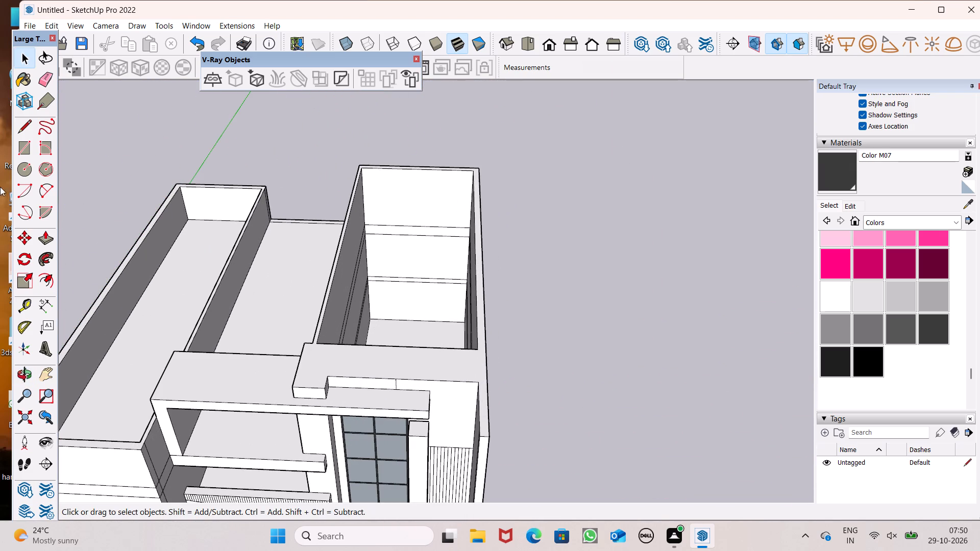
click(22, 131)
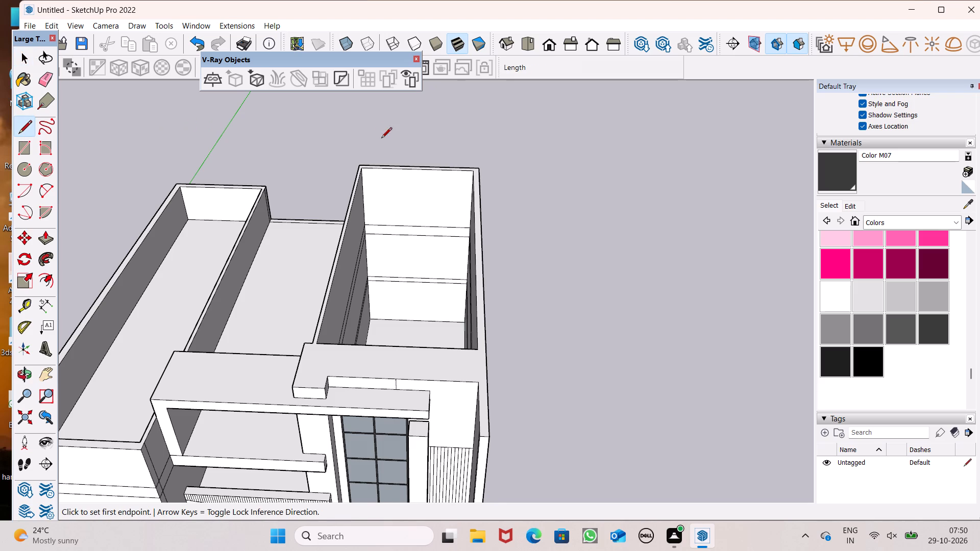
scroll(384, 146, up, 6)
click(345, 169)
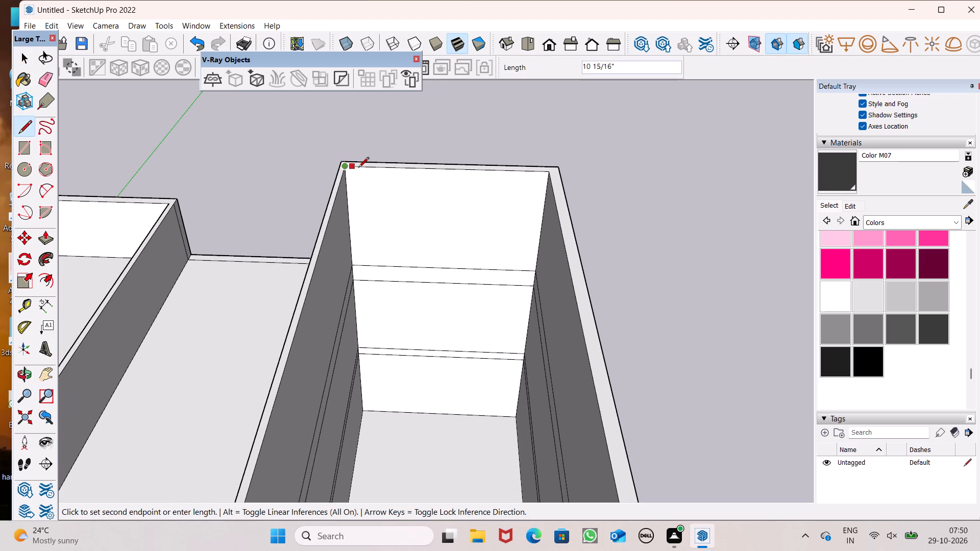
click(358, 168)
scroll(365, 169, down, 1)
key(space)
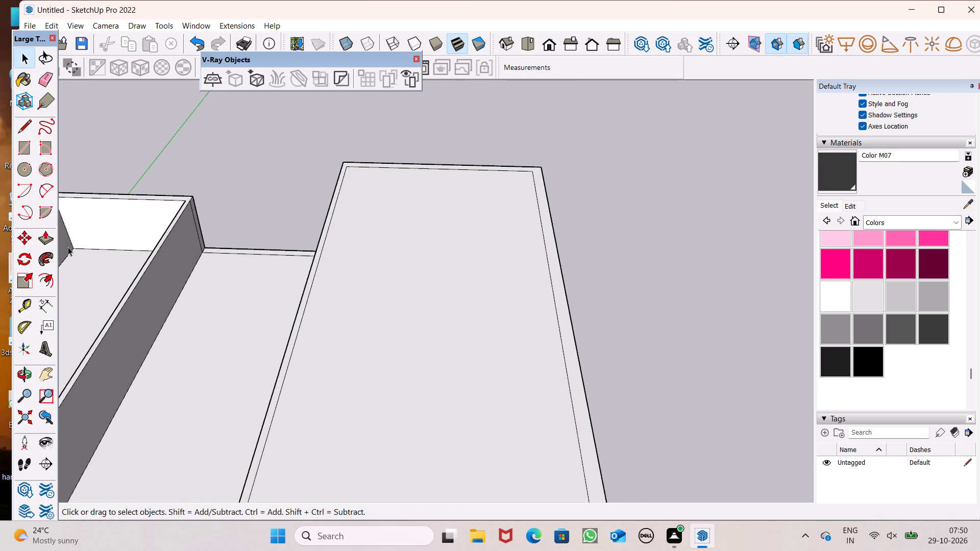
Push/pull the stair bay's top face 6" to make its roof slab.
click(47, 238)
drag(376, 320, 382, 338)
text(6")
key(Return)
scroll(334, 244, down, 6)
key(space)
Inspect the closed stair bay and the whole front facade from the front, from below and from above.
middle_drag(392, 339, 474, 124)
scroll(483, 205, down, 9)
middle_drag(489, 234, 400, 233)
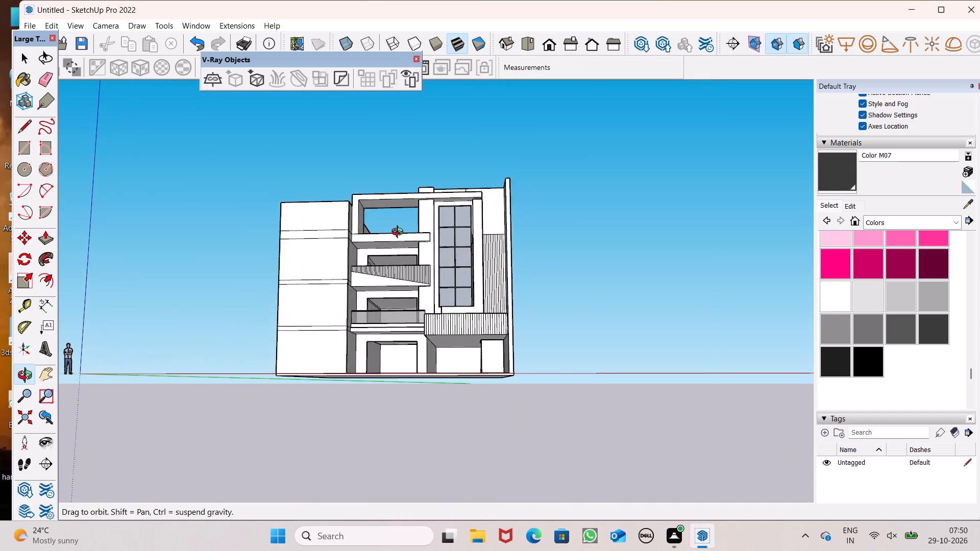
middle_drag(400, 233, 442, 147)
scroll(442, 147, up, 1)
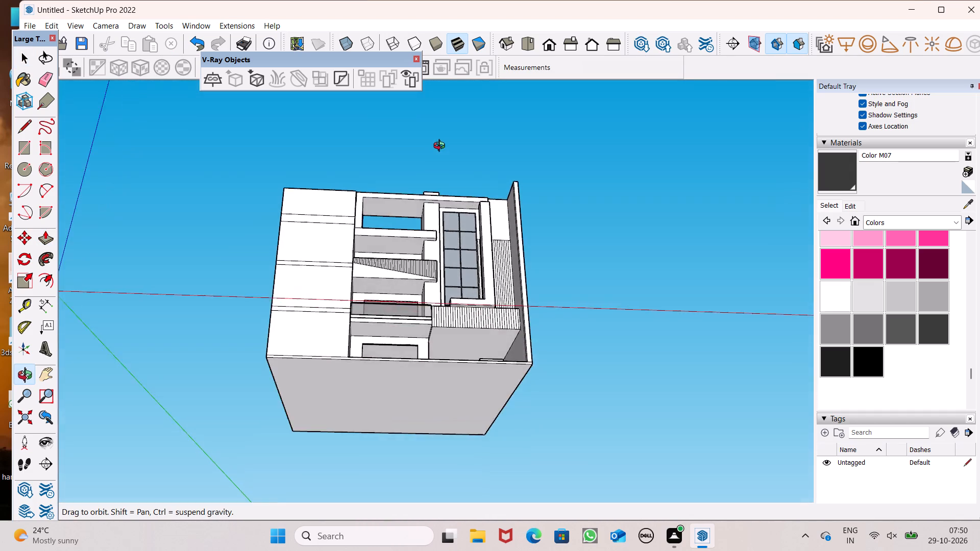
middle_drag(442, 147, 440, 296)
scroll(440, 297, down, 4)
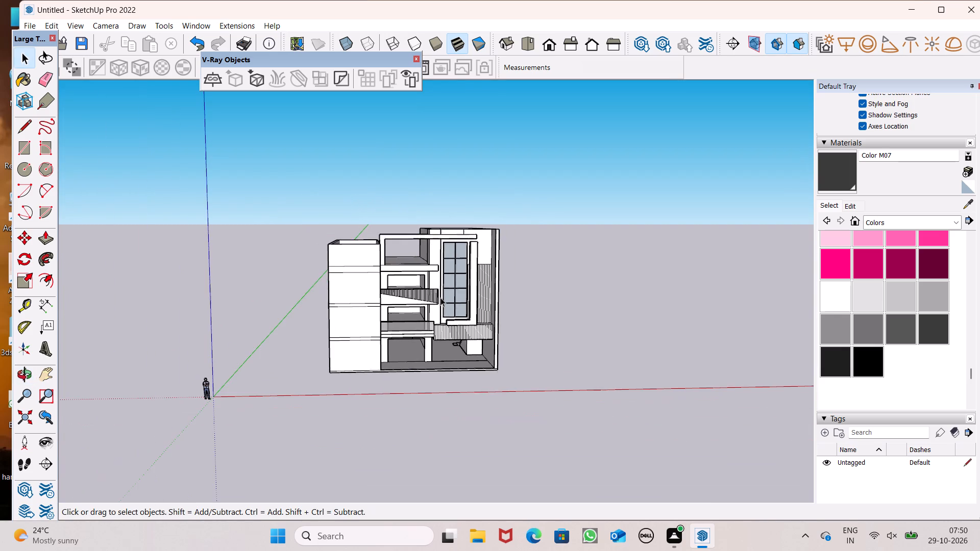
middle_drag(474, 363, 331, 376)
middle_drag(331, 376, 530, 448)
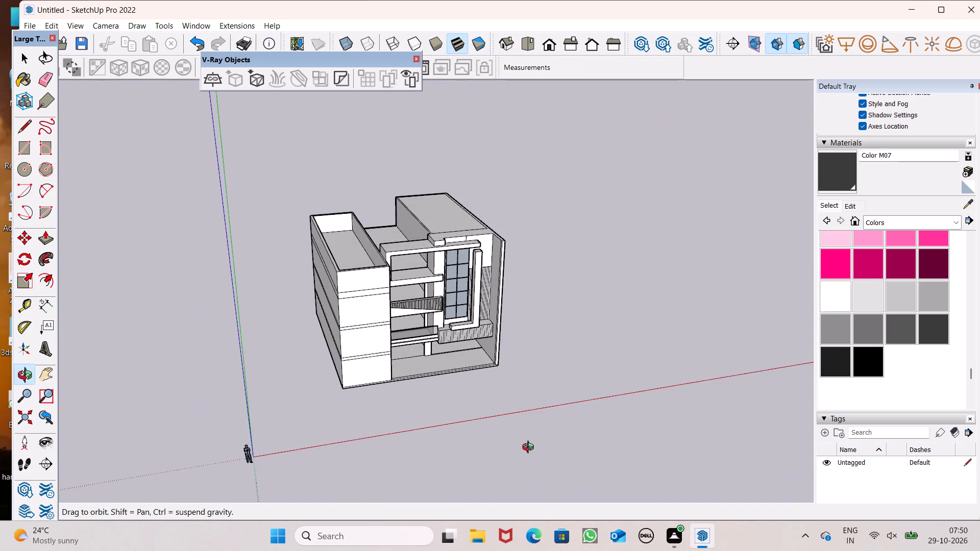
middle_drag(530, 448, 444, 342)
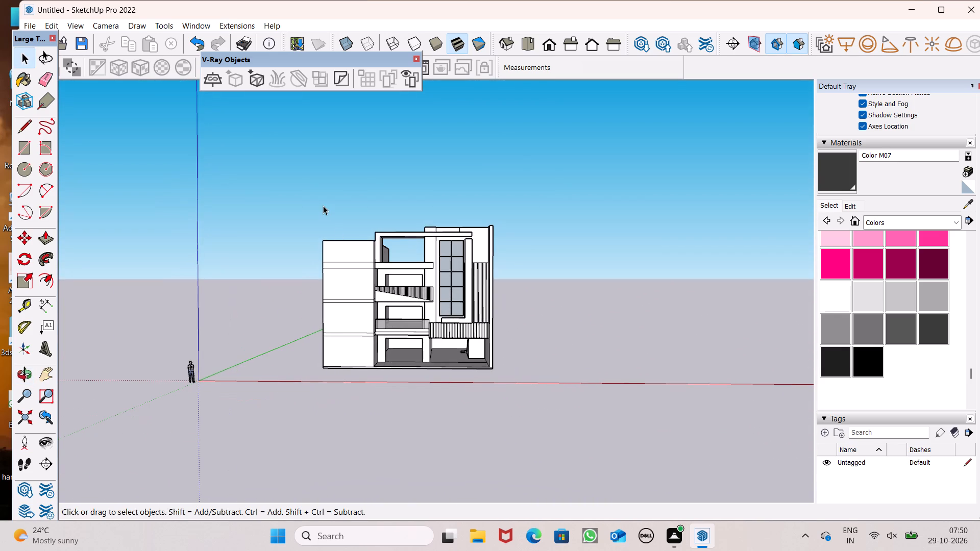
Start a rectangle on the plain front wall beside the balconies, in the storey between the two upper floor bands.
click(26, 153)
scroll(419, 253, down, 2)
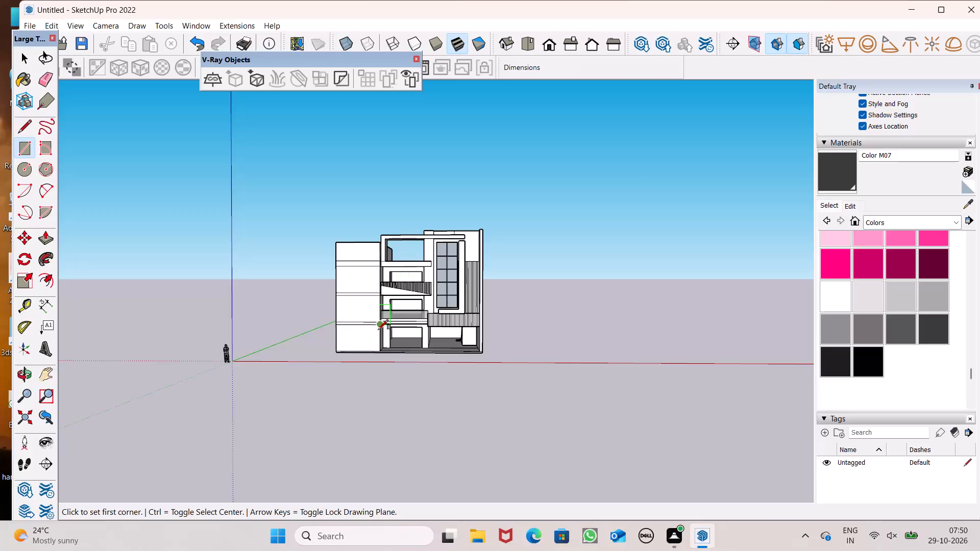
scroll(377, 330, up, 7)
scroll(348, 273, up, 6)
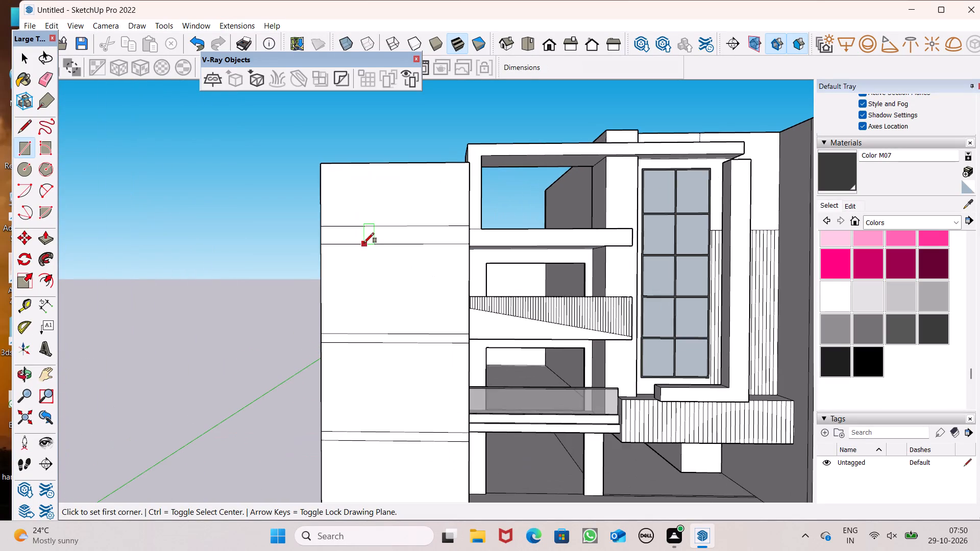
click(371, 290)
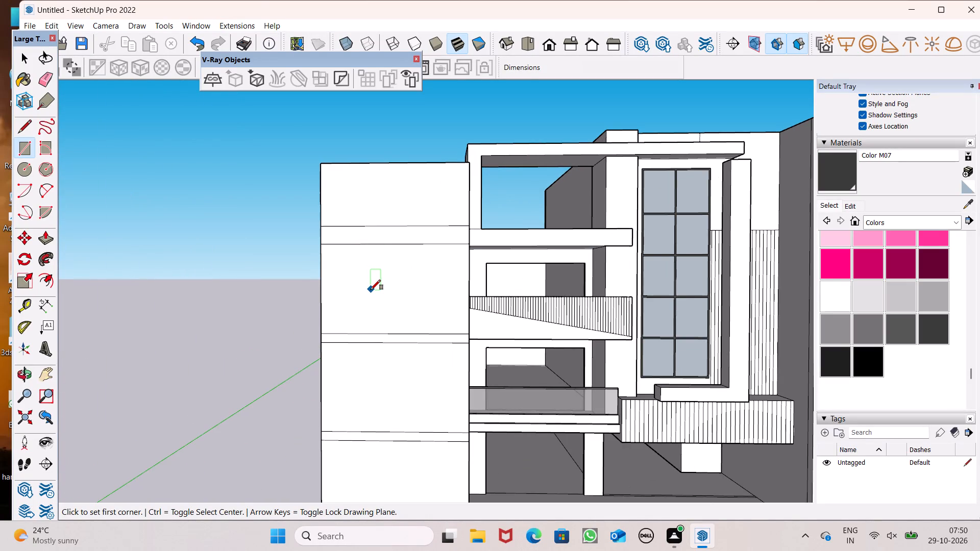